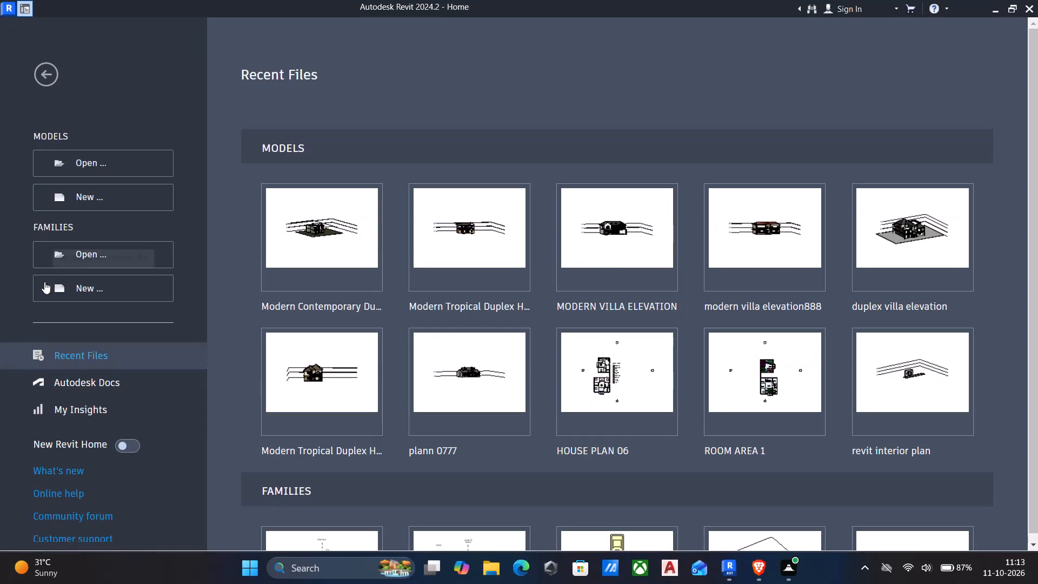
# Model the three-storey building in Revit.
# Create a new project from the default template file.
pyautogui.click(66, 200)
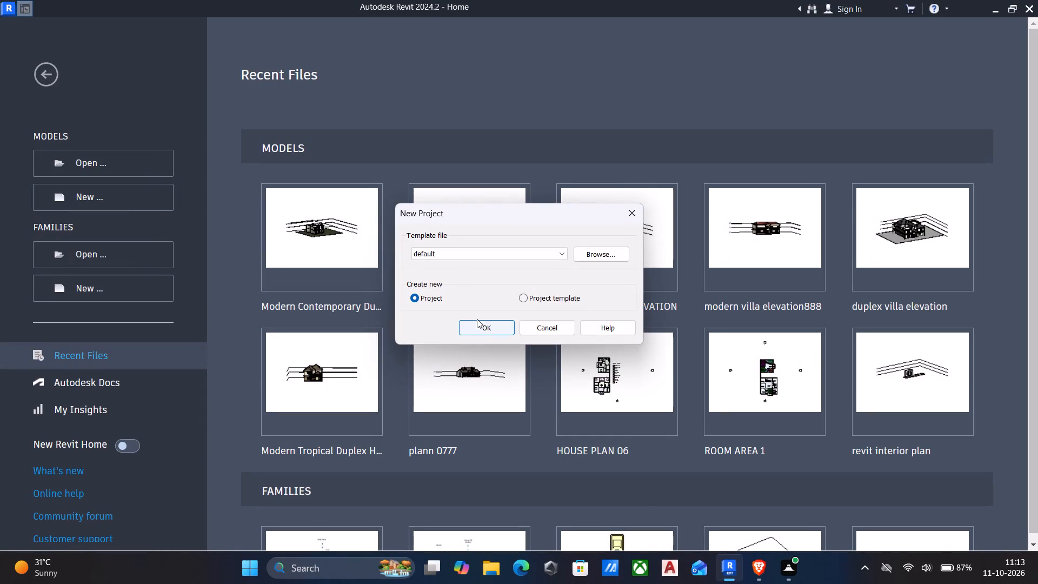
pyautogui.click(475, 323)
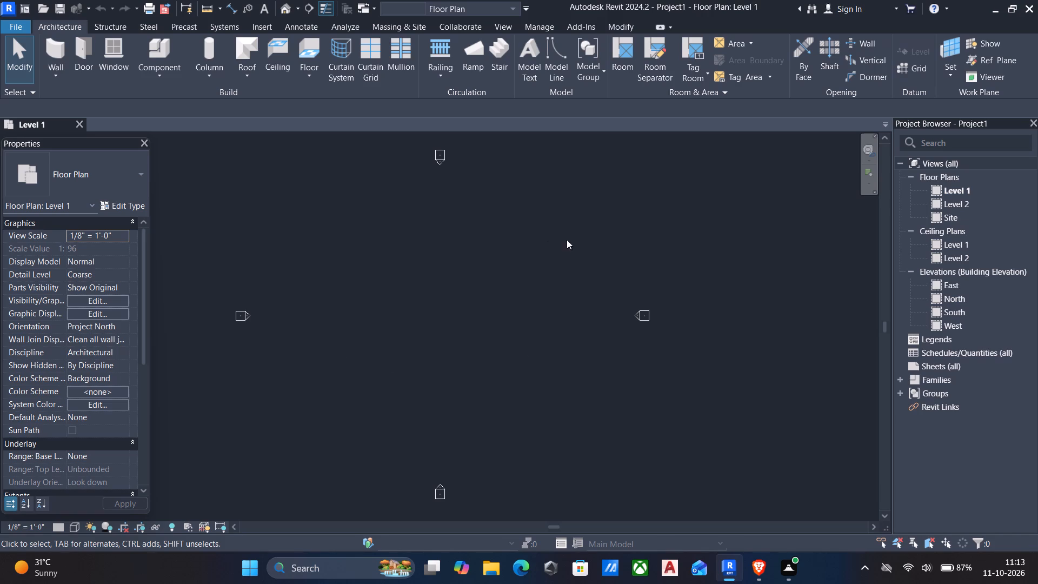
# Set the project length format to round feet and fractional inches to the nearest 1/4".
pyautogui.write('un')
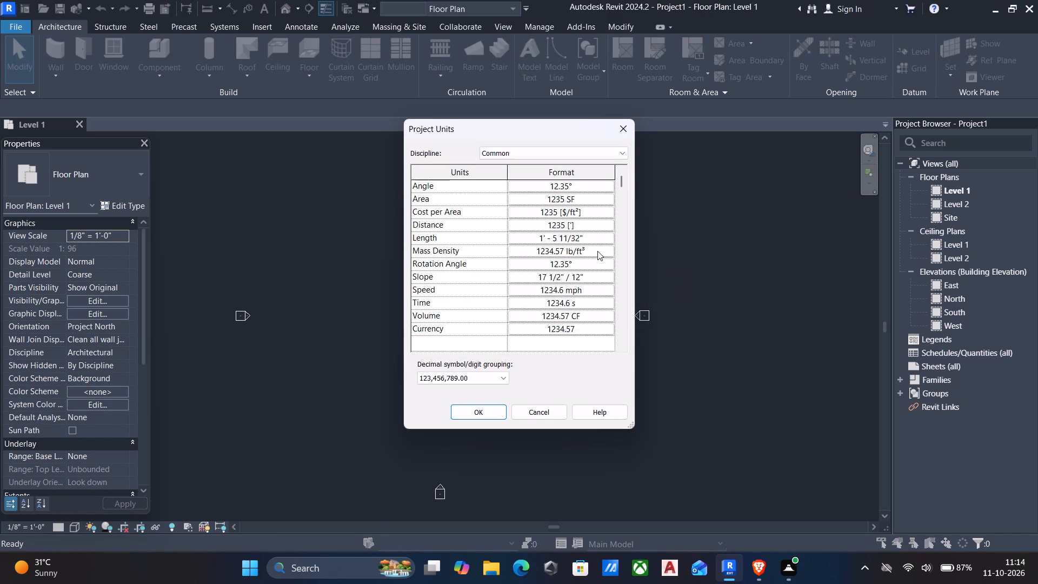
pyautogui.click(610, 235)
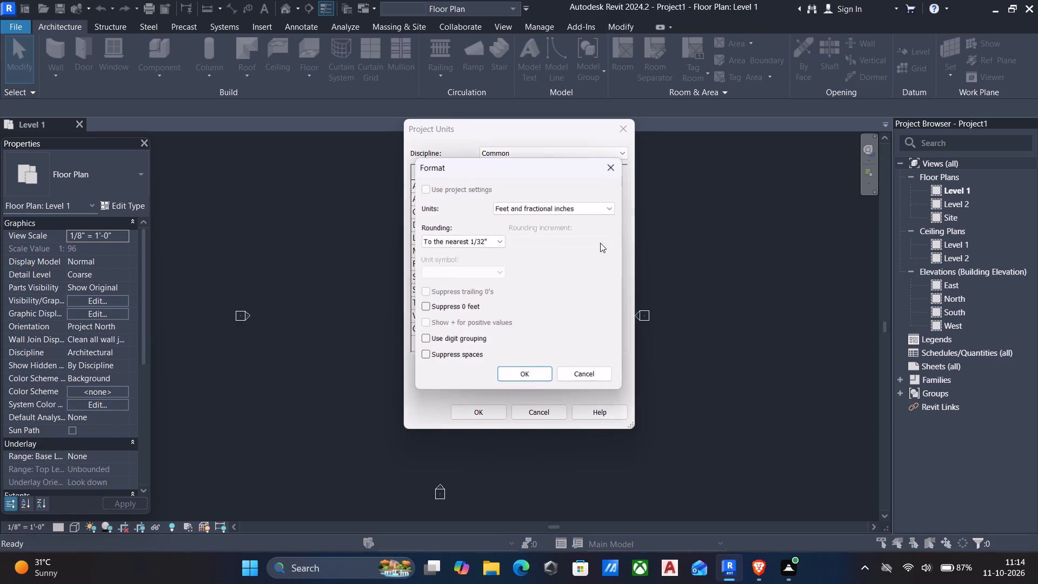
pyautogui.click(477, 243)
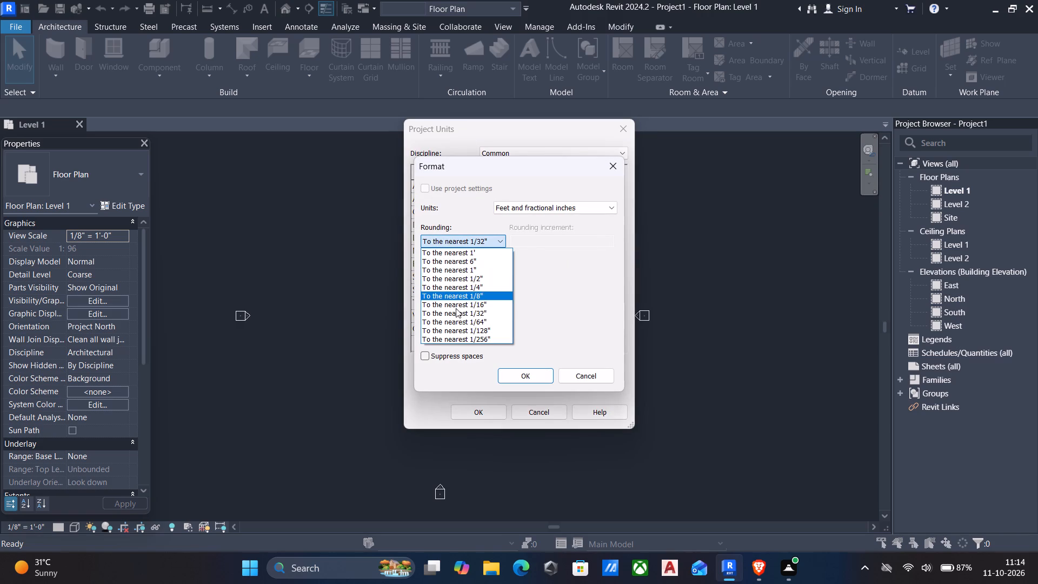
pyautogui.click(462, 291)
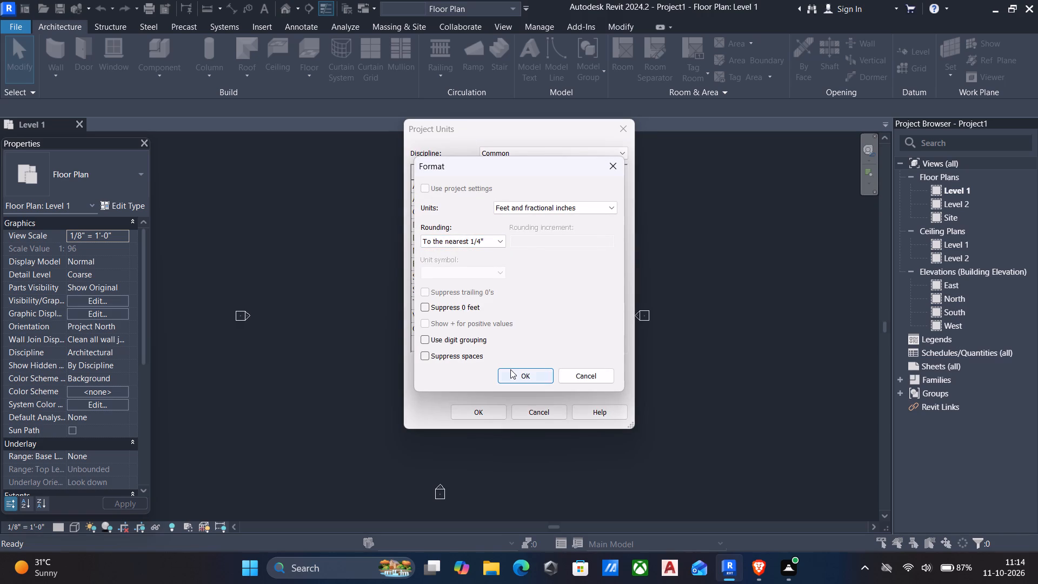
pyautogui.click(510, 369)
pyautogui.click(477, 409)
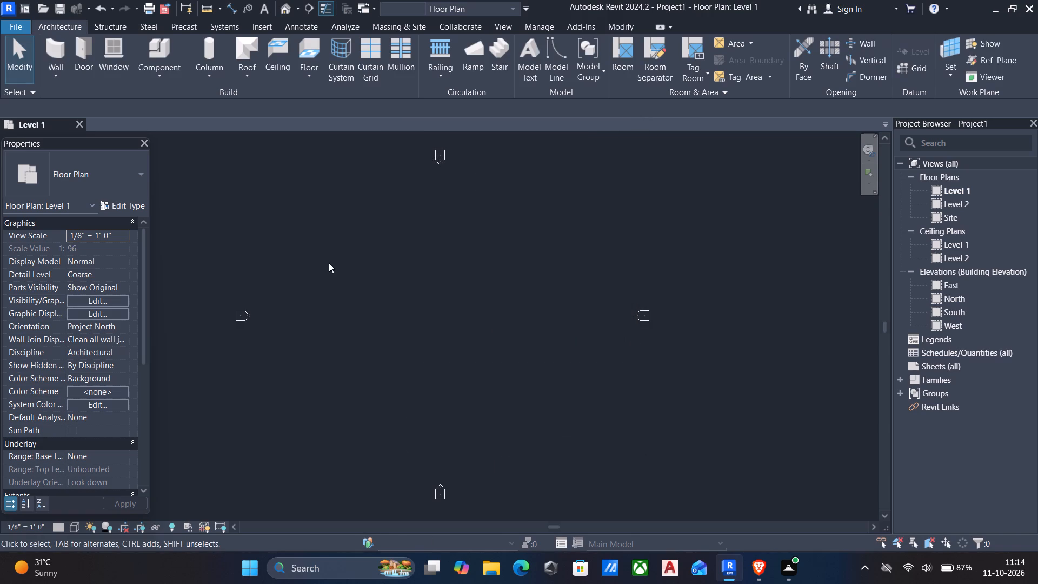
# Start the Wall command and duplicate the Generic - 8" basic wall type as "9" wall".
pyautogui.write('wa')
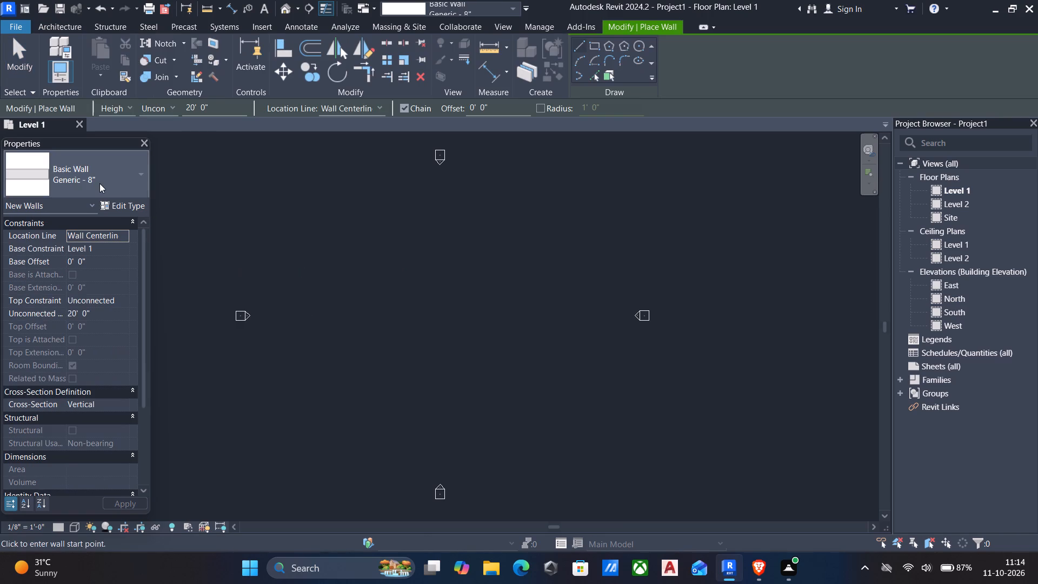
pyautogui.click(122, 208)
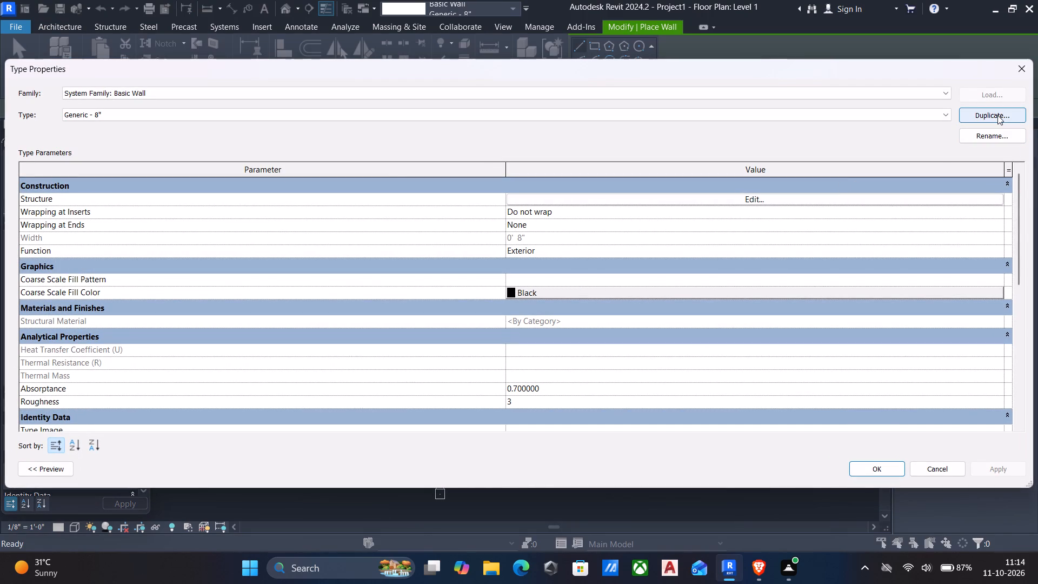
pyautogui.click(997, 115)
pyautogui.press('BackSpace')
pyautogui.press('9')
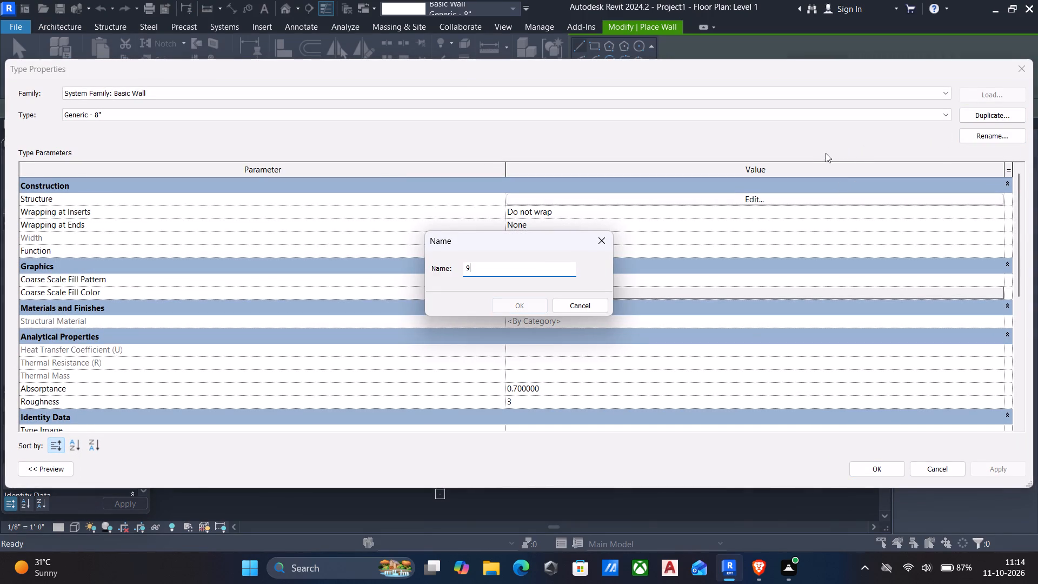
pyautogui.hotkey('shift', '"')
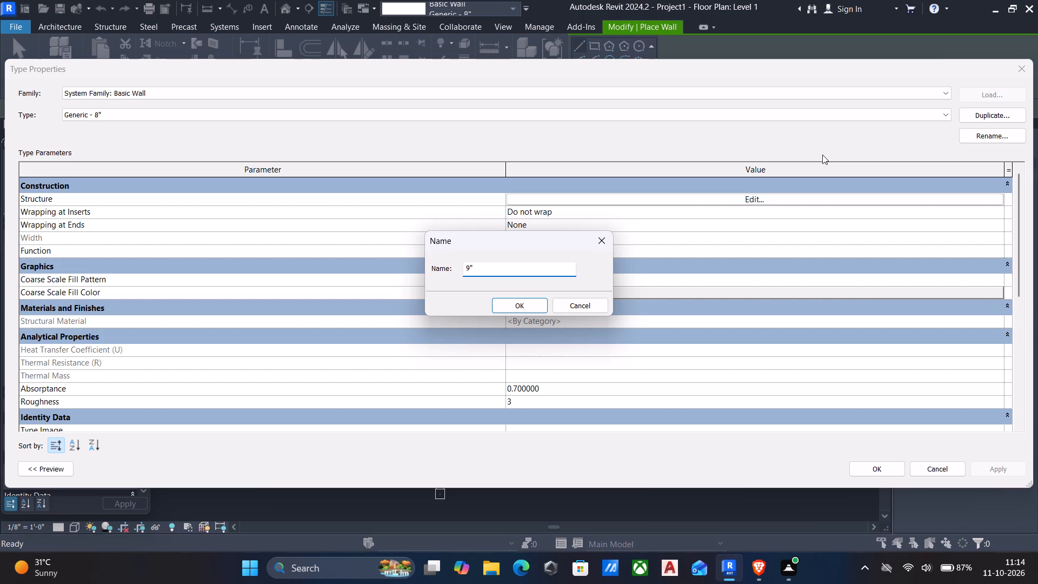
pyautogui.press('space')
pyautogui.write('wall')
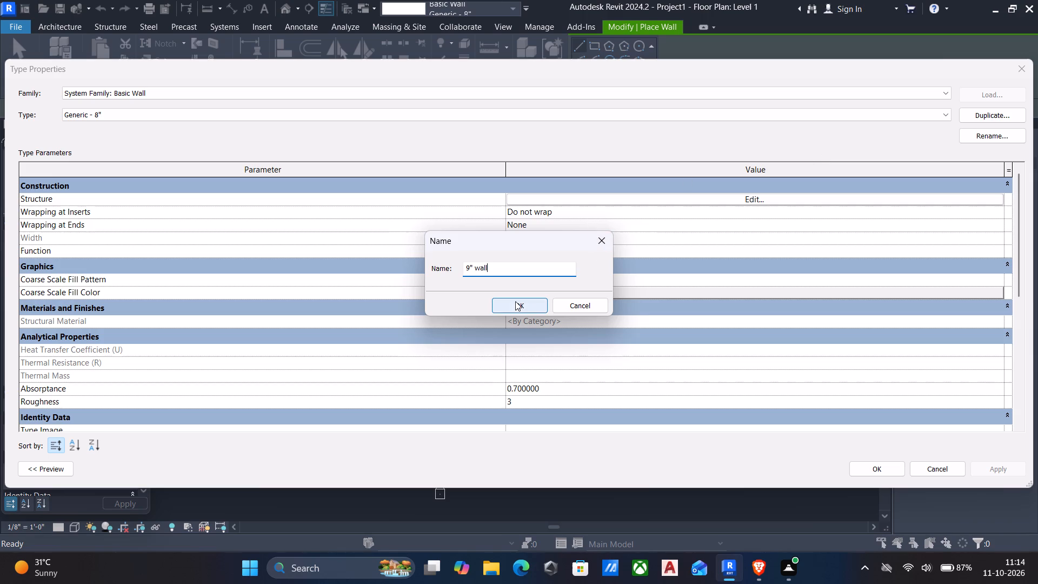
pyautogui.click(515, 302)
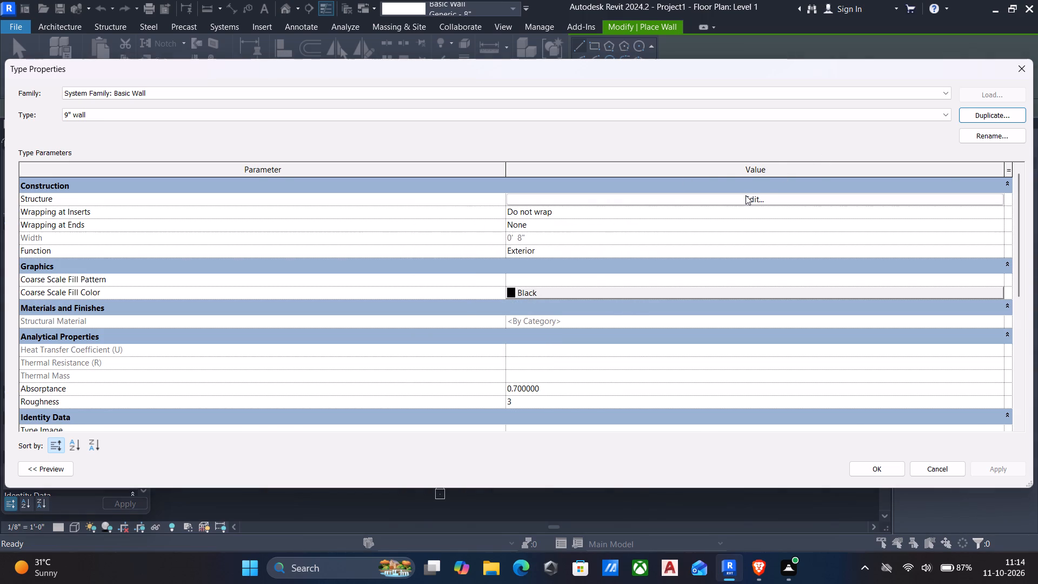
# Set the structure layer thickness of the 9" wall type to 9" and apply the type changes.
pyautogui.click(746, 195)
pyautogui.click(536, 194)
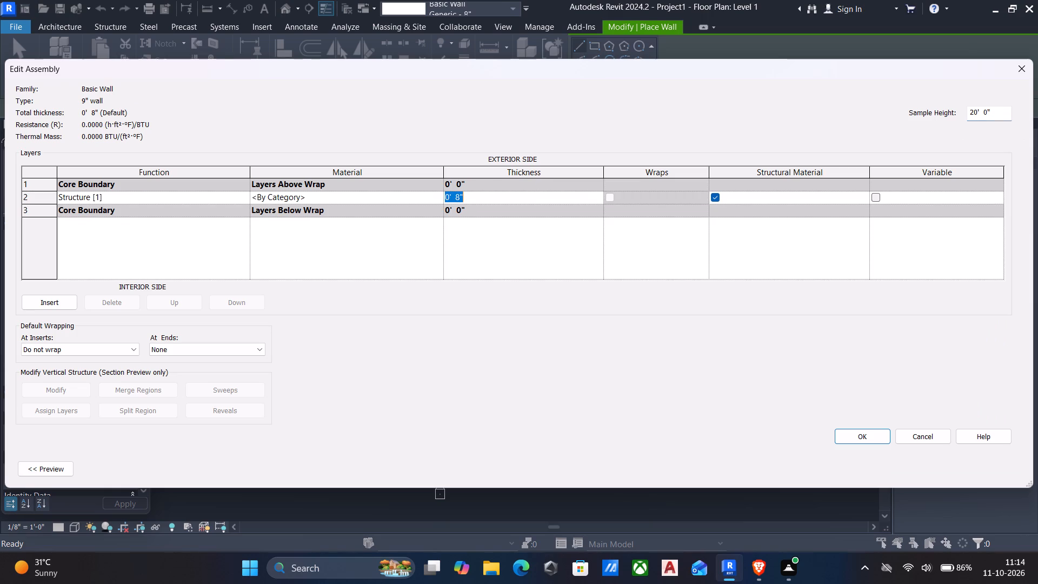
pyautogui.press('9')
pyautogui.hotkey('shift', '"')
pyautogui.press('Return')
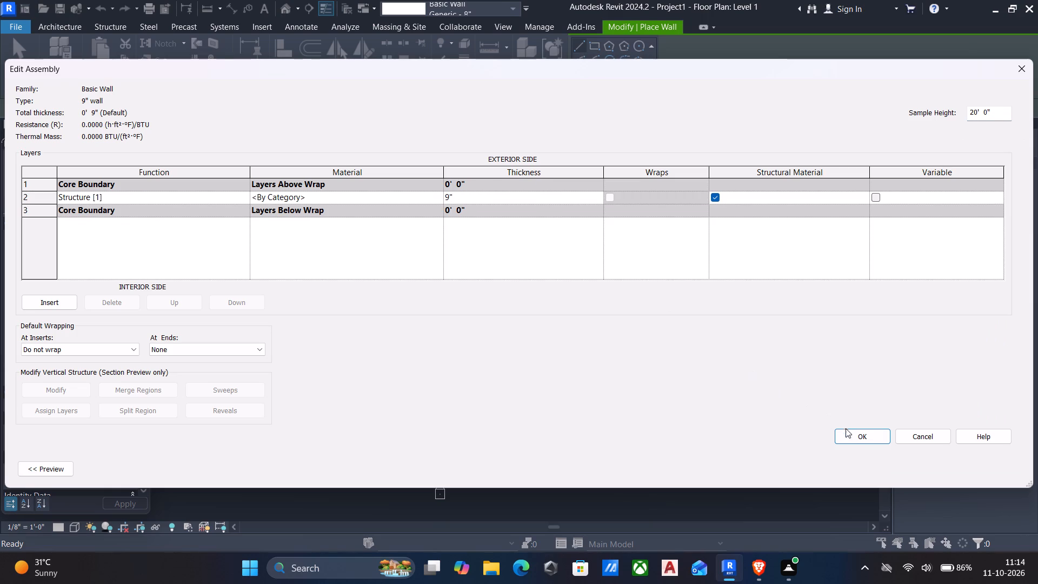
pyautogui.click(850, 433)
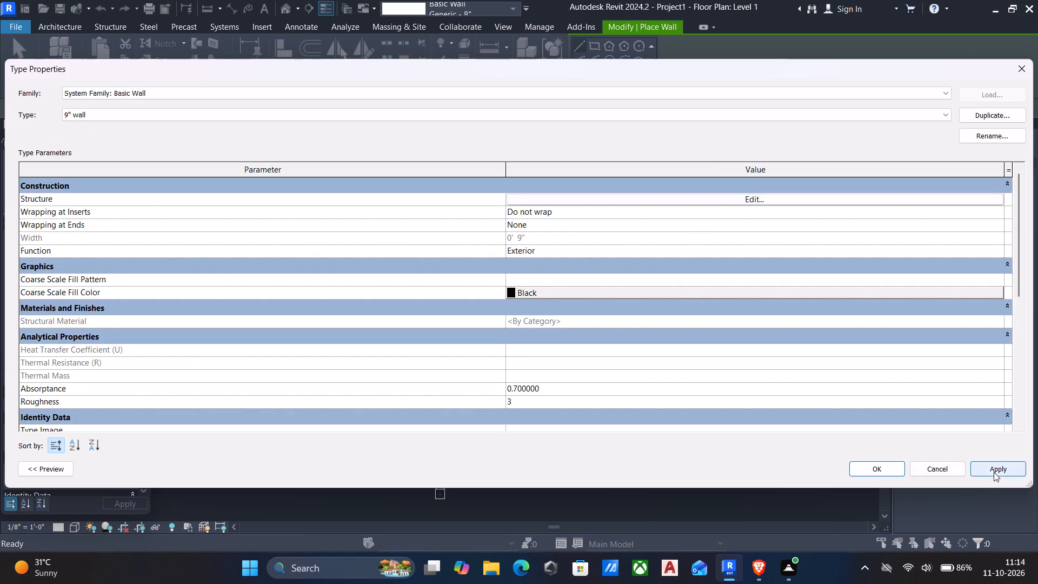
pyautogui.click(995, 468)
pyautogui.click(883, 464)
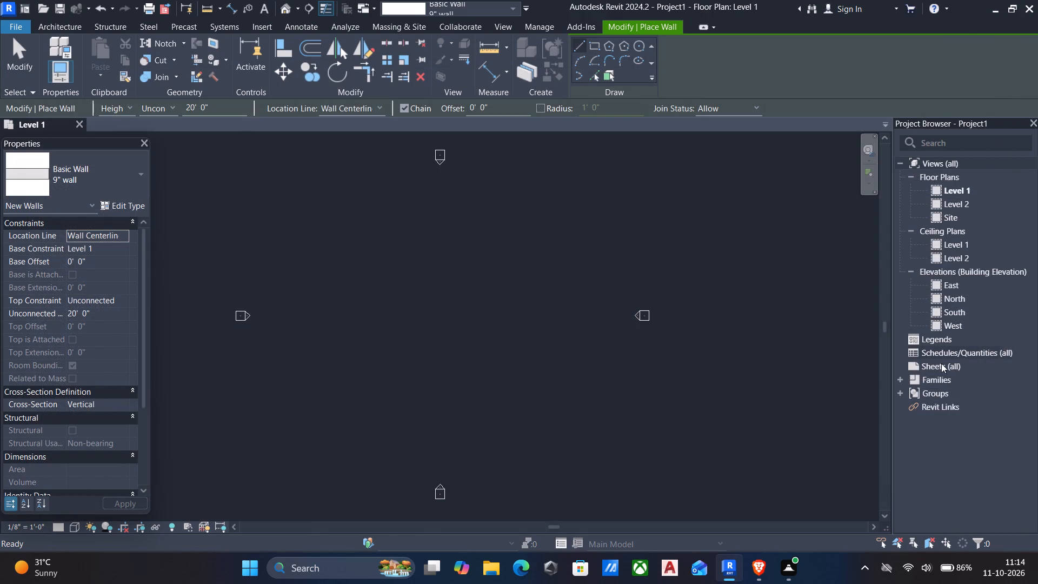
# In the South elevation, set the height of Level 2 above Level 1 to 12'.
pyautogui.doubleClick(957, 317)
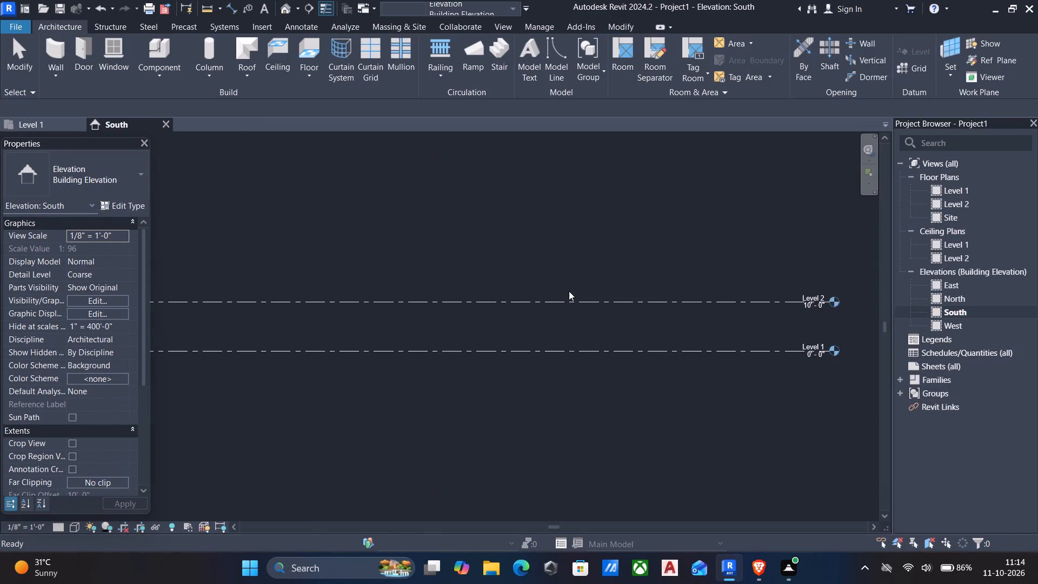
pyautogui.click(480, 300)
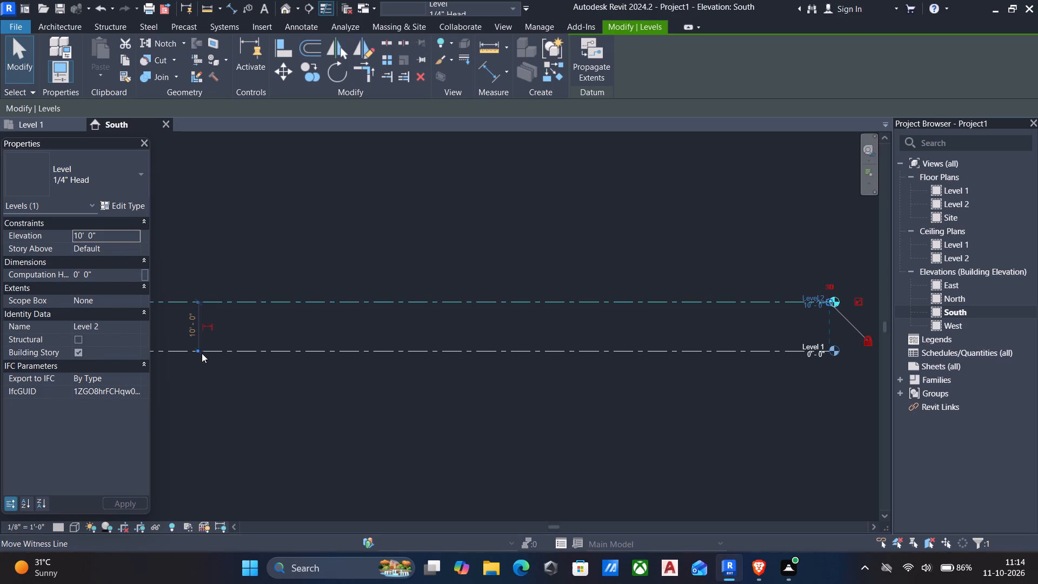
pyautogui.click(195, 328)
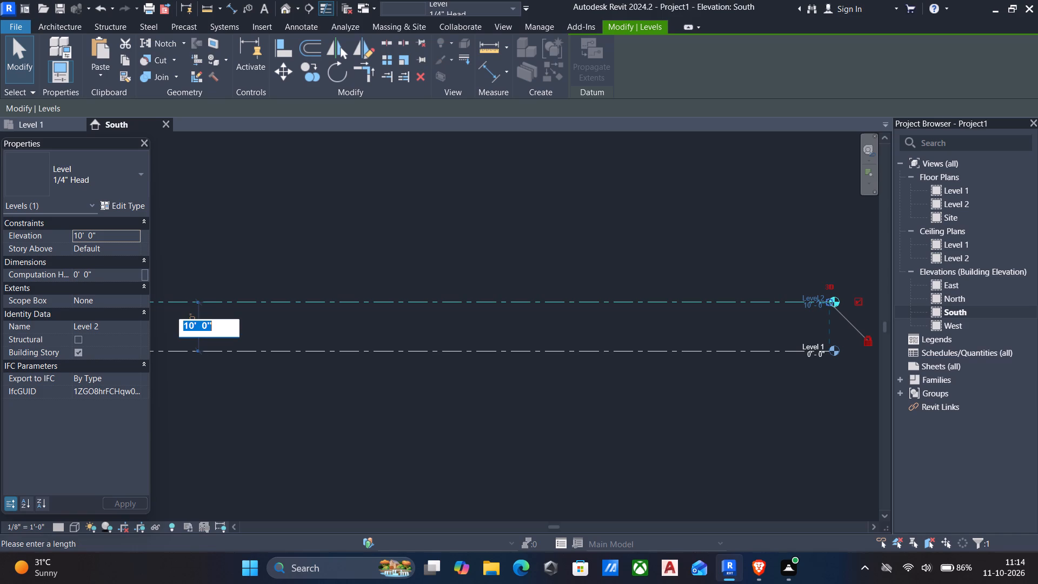
pyautogui.write('12')
pyautogui.press("'")
pyautogui.press('Return')
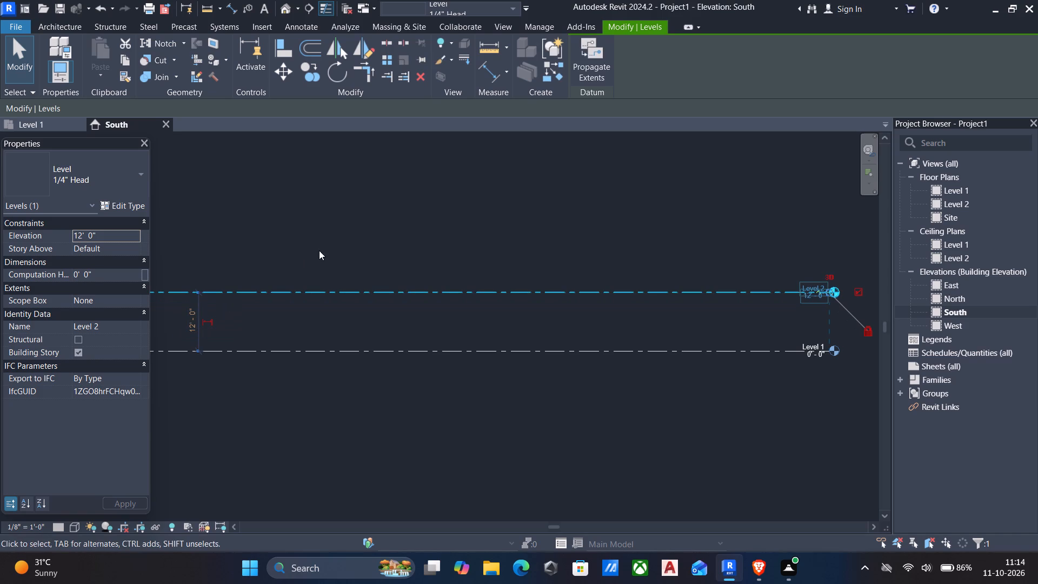
# Draw a new level offset 6" above Level 2, aligned with both ends of the existing levels.
pyautogui.scroll(-1, 369, 239)
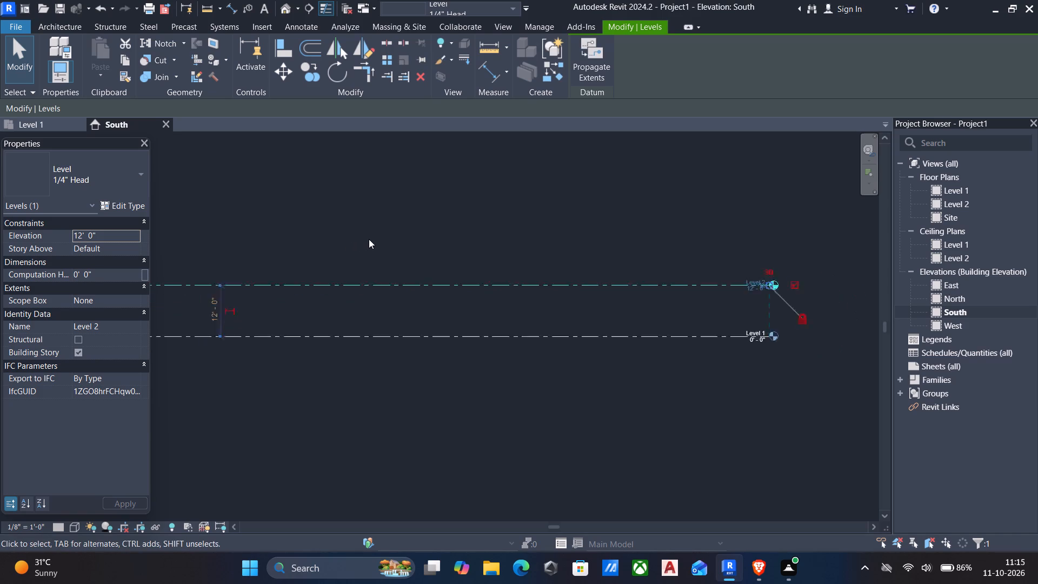
pyautogui.scroll(-1, 369, 239)
pyautogui.moveTo(371, 234); pyautogui.dragTo(633, 255, button='middle')
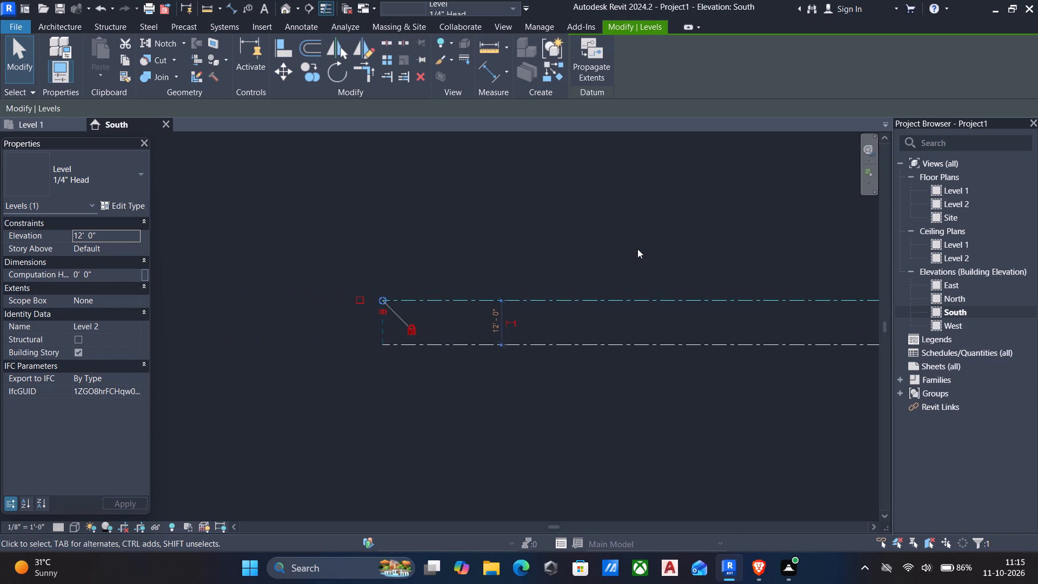
pyautogui.write('cs')
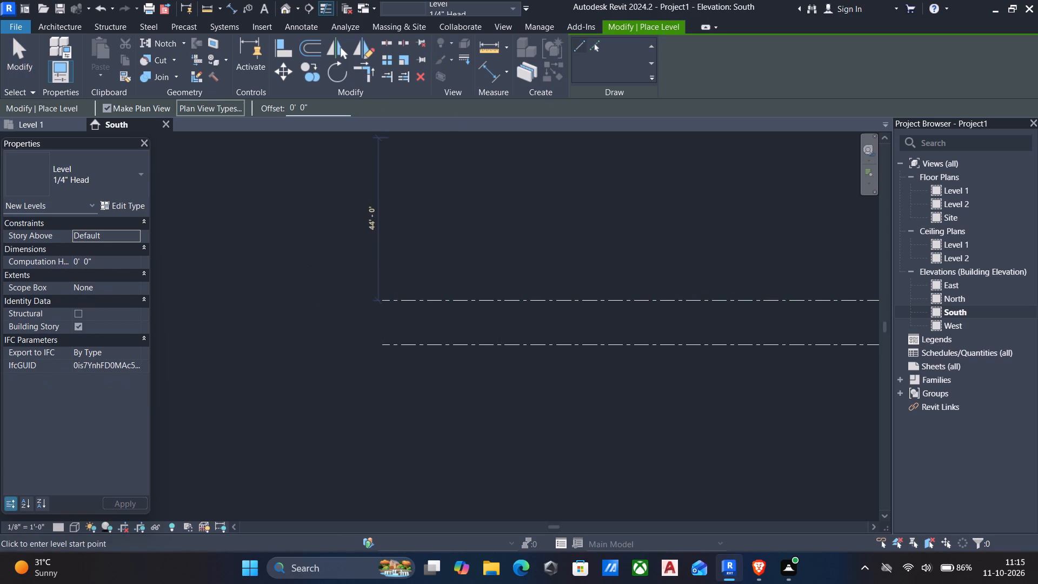
pyautogui.moveTo(322, 105); pyautogui.dragTo(201, 96)
pyautogui.press('6')
pyautogui.hotkey('shift', '"')
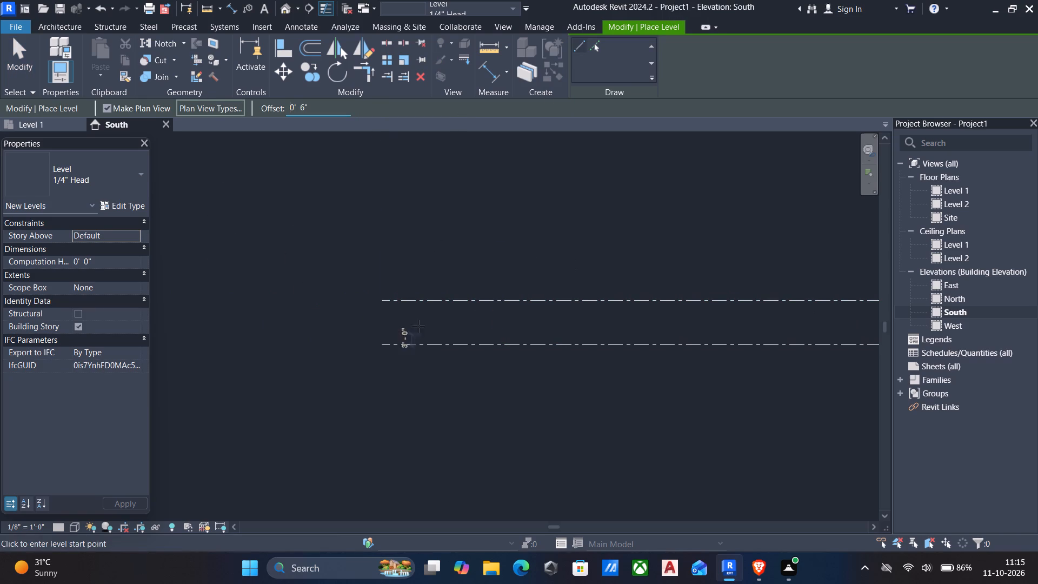
pyautogui.click(382, 297)
pyautogui.moveTo(577, 291); pyautogui.dragTo(532, 319, button='middle')
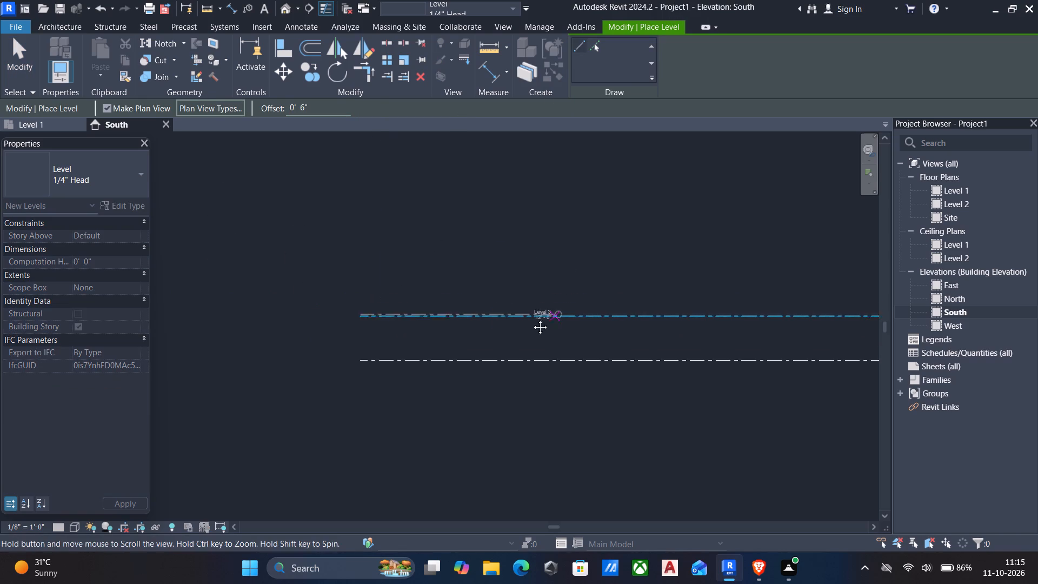
pyautogui.moveTo(532, 319); pyautogui.dragTo(439, 317, button='middle')
pyautogui.scroll(-1, 460, 311)
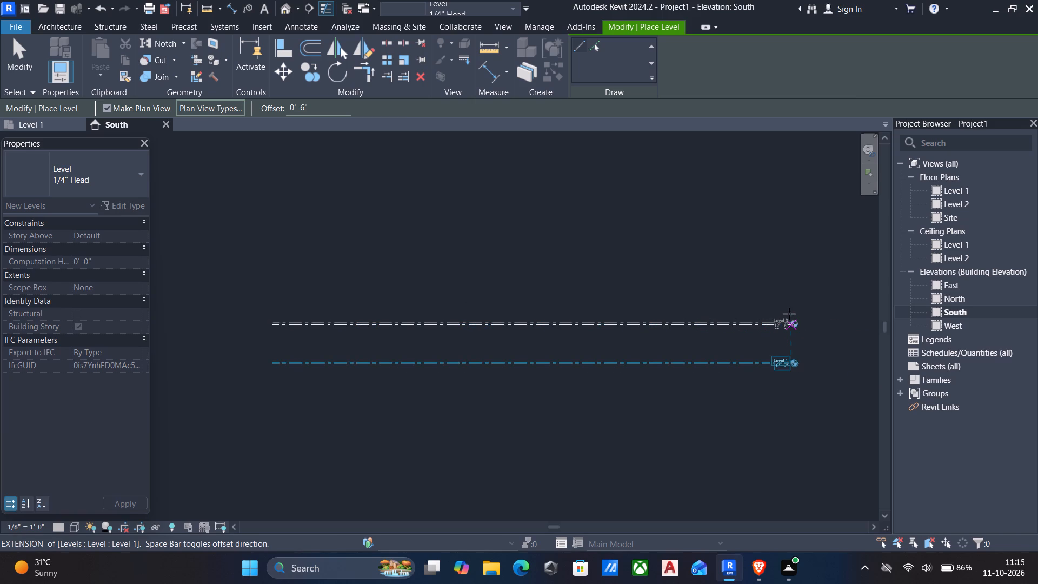
pyautogui.click(789, 314)
pyautogui.press('Escape')
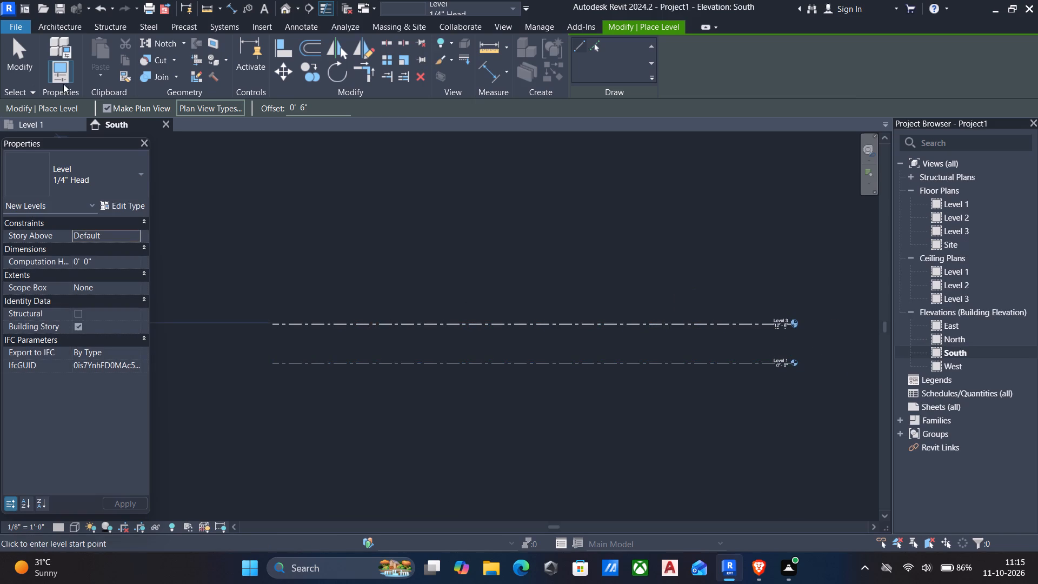
# Draw a new level offset 10' above Level 3, aligned with both ends of the existing levels.
pyautogui.moveTo(346, 109); pyautogui.dragTo(173, 81)
pyautogui.write("10'")
pyautogui.scroll(6, 293, 331)
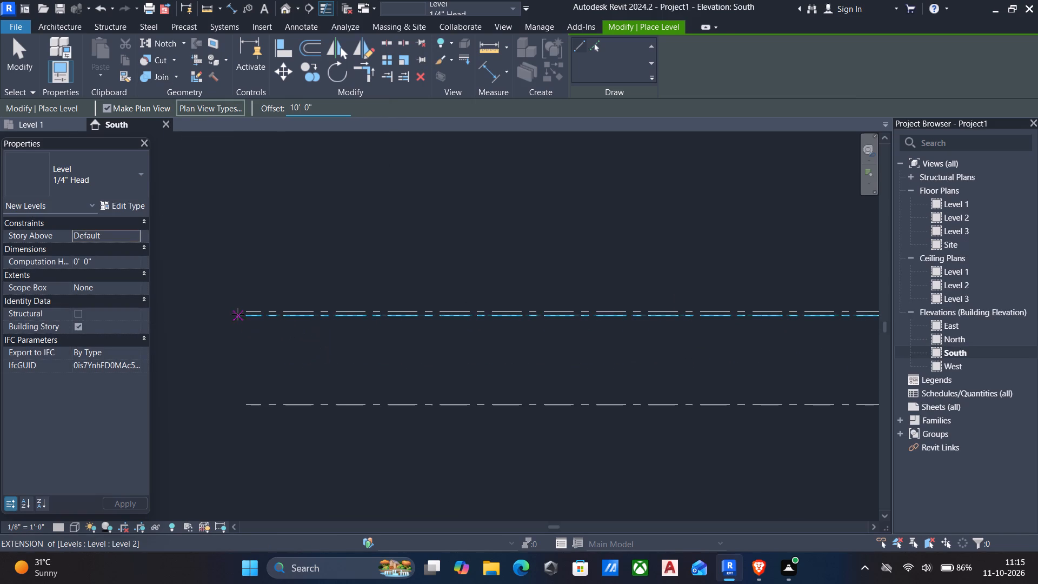
pyautogui.scroll(5, 237, 314)
pyautogui.click(254, 307)
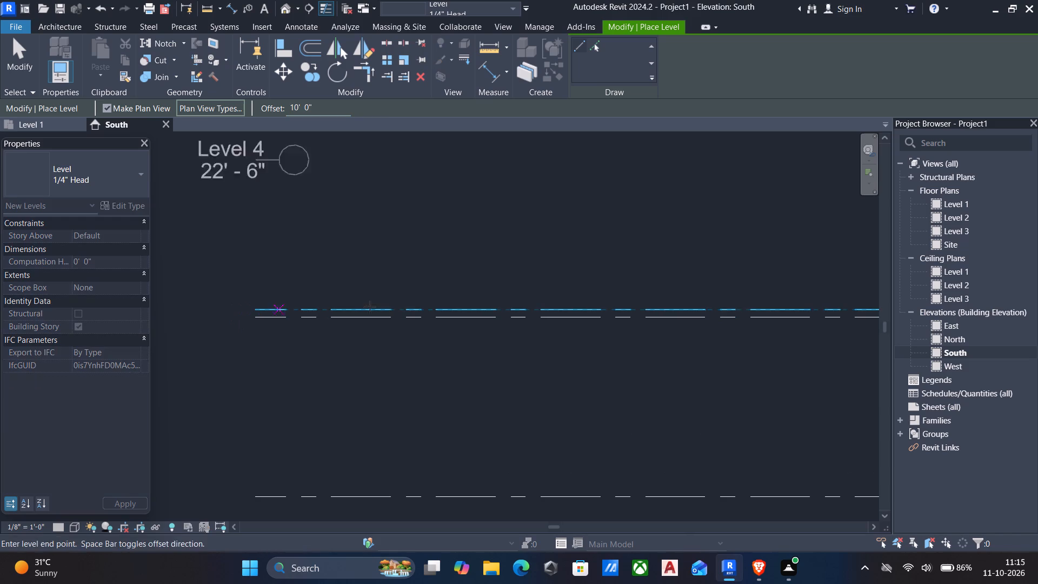
pyautogui.scroll(-6, 405, 311)
pyautogui.moveTo(648, 285); pyautogui.dragTo(326, 223, button='middle')
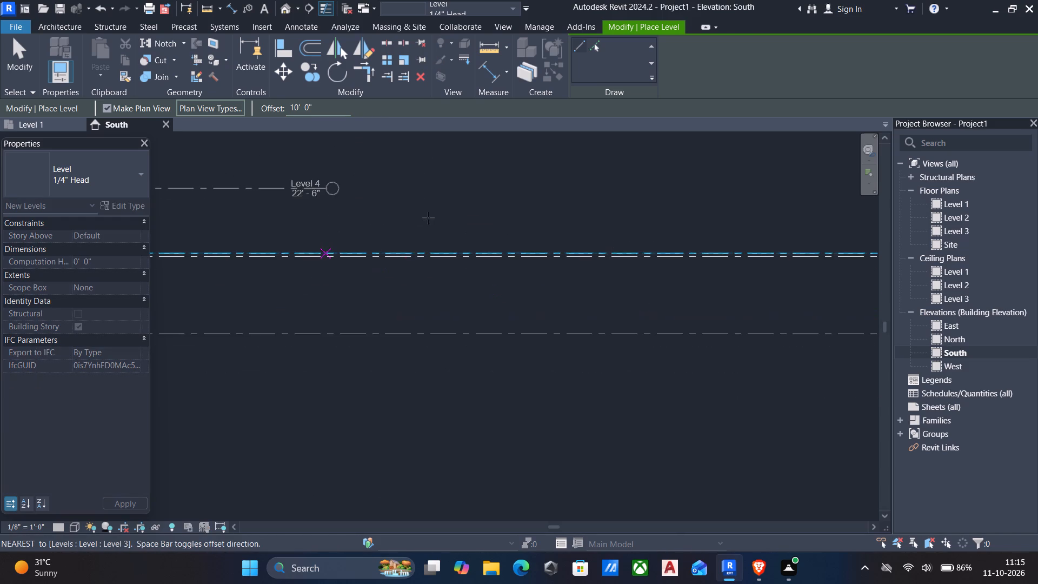
pyautogui.scroll(-4, 523, 236)
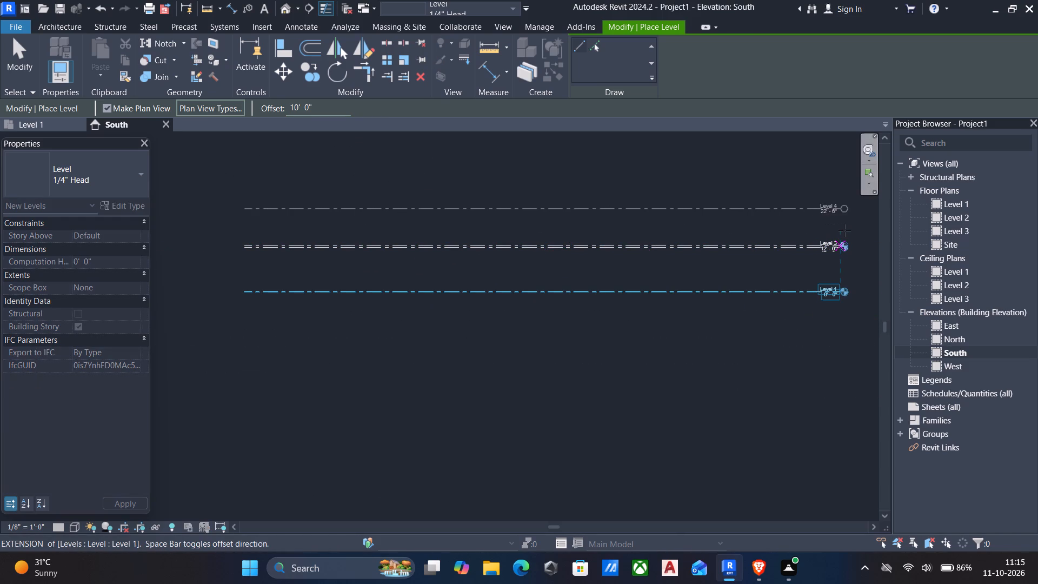
pyautogui.click(844, 230)
pyautogui.press('Escape')
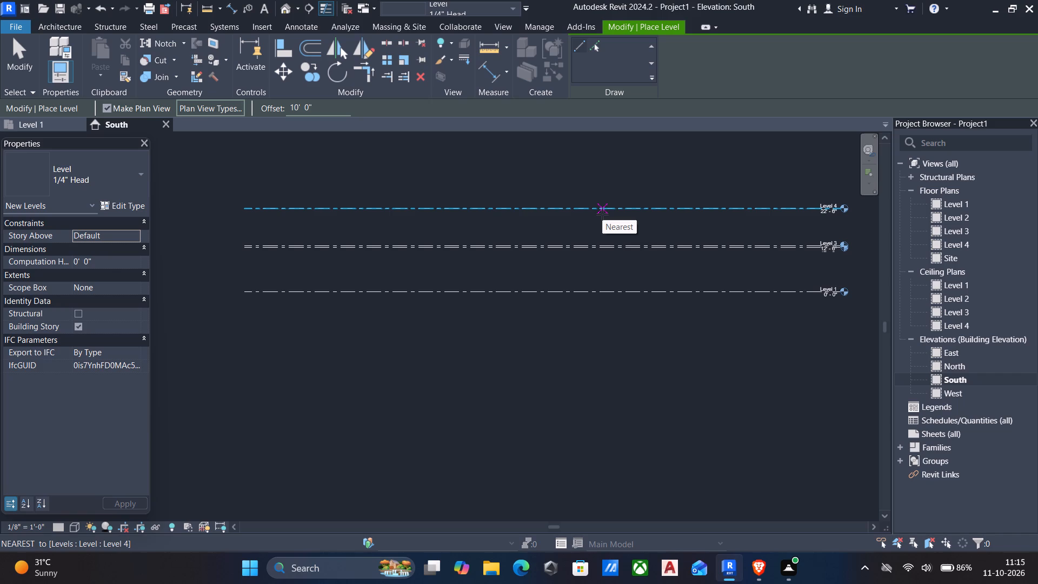
pyautogui.press('Escape')
# In the Level 1 floor plan, start the Wall command with height up to Level 2 and location line Finish Face: Exterior.
pyautogui.moveTo(603, 217); pyautogui.dragTo(565, 250, button='middle')
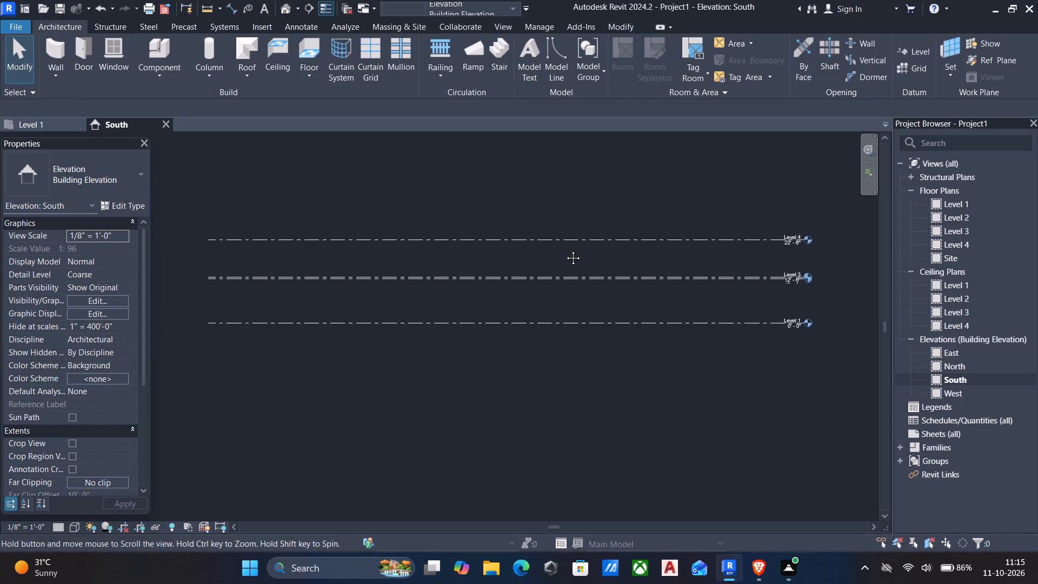
pyautogui.moveTo(565, 250); pyautogui.dragTo(565, 269, button='middle')
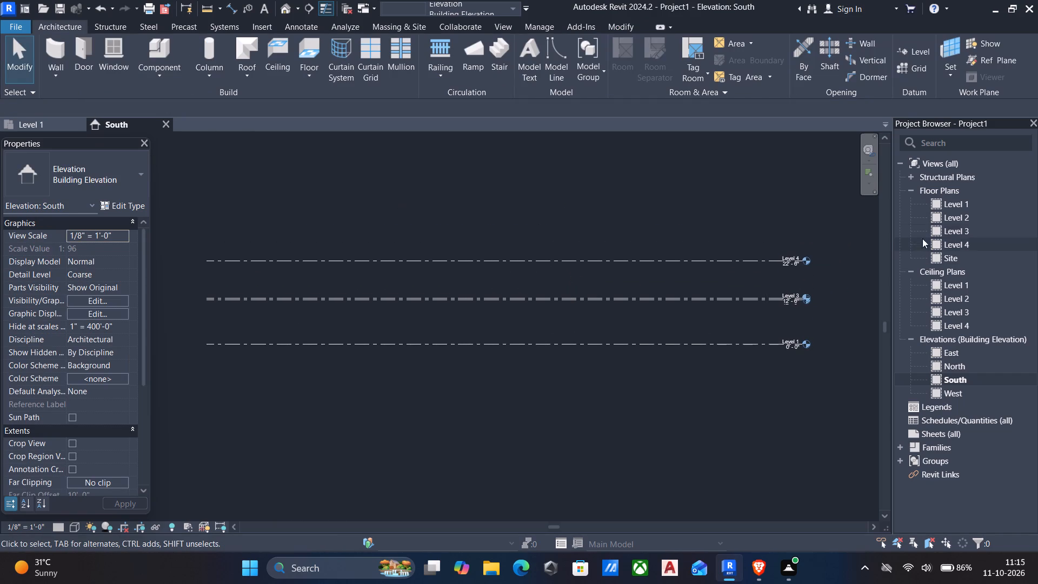
pyautogui.doubleClick(970, 207)
pyautogui.moveTo(342, 276); pyautogui.dragTo(365, 282, button='middle')
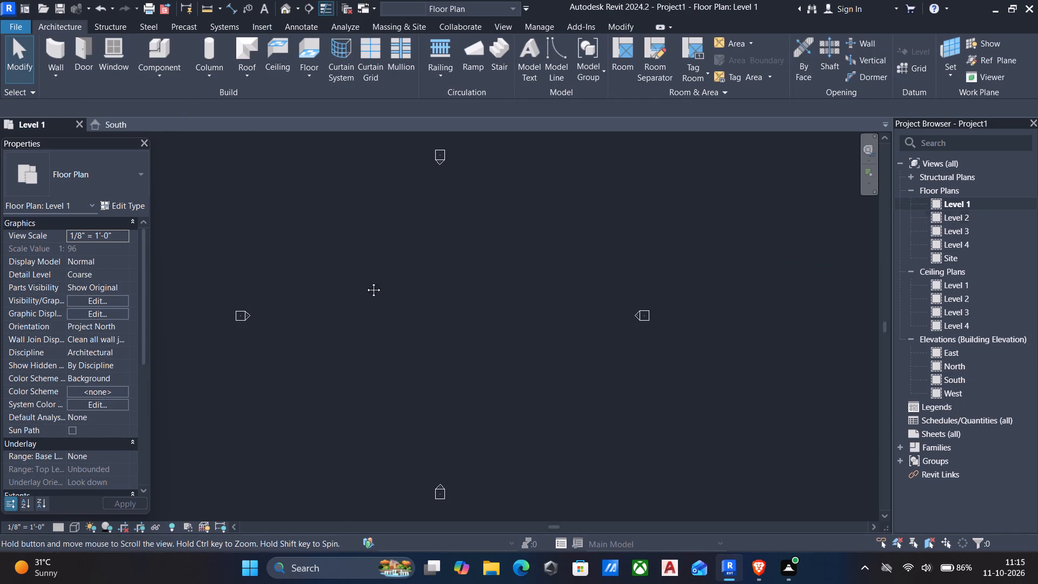
pyautogui.moveTo(365, 282); pyautogui.dragTo(524, 293, button='middle')
pyautogui.press('w')
pyautogui.press('a')
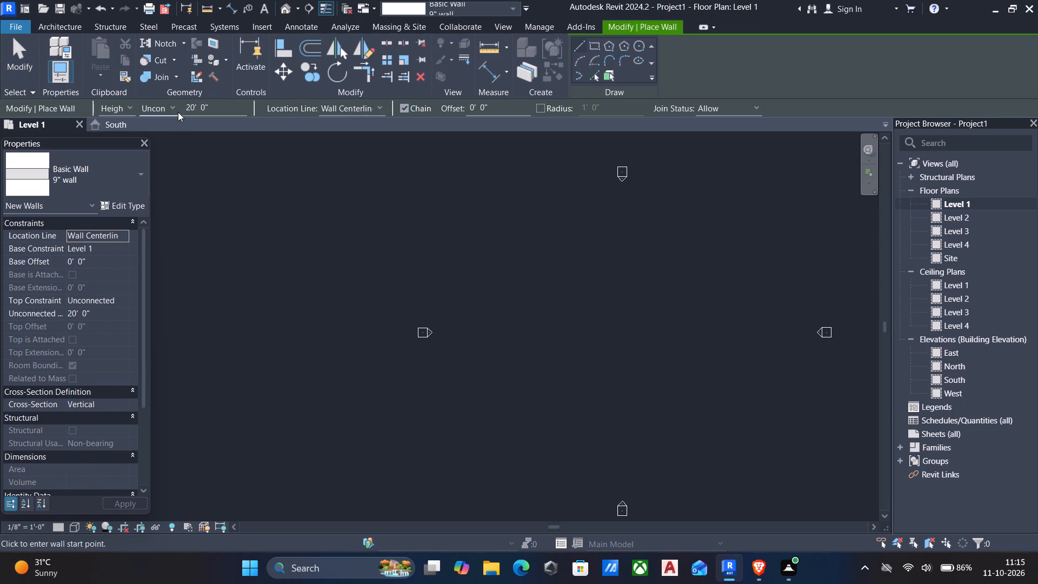
pyautogui.click(174, 108)
pyautogui.click(163, 135)
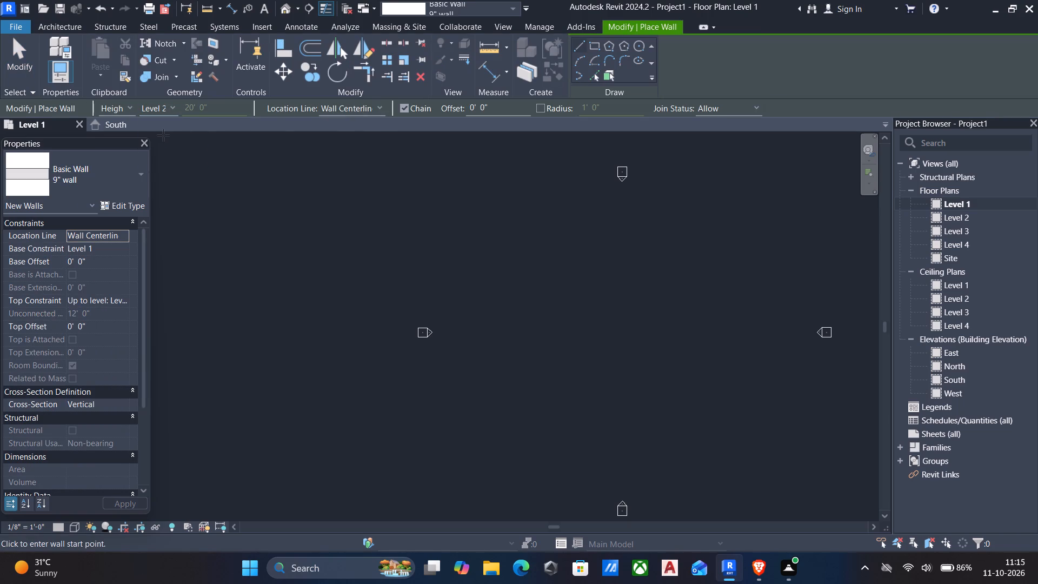
pyautogui.click(378, 110)
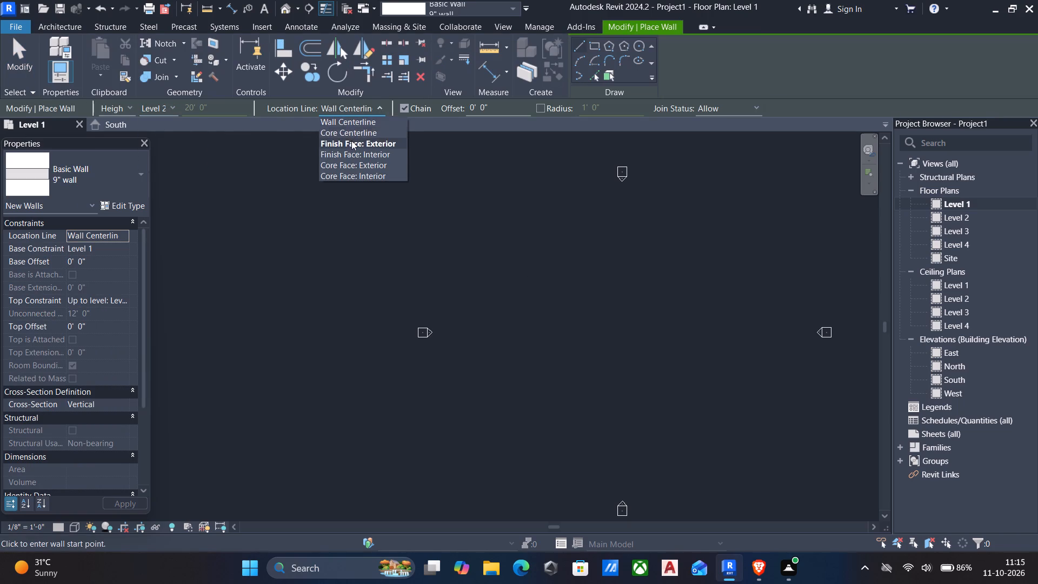
pyautogui.click(350, 143)
pyautogui.moveTo(601, 275); pyautogui.dragTo(489, 287, button='middle')
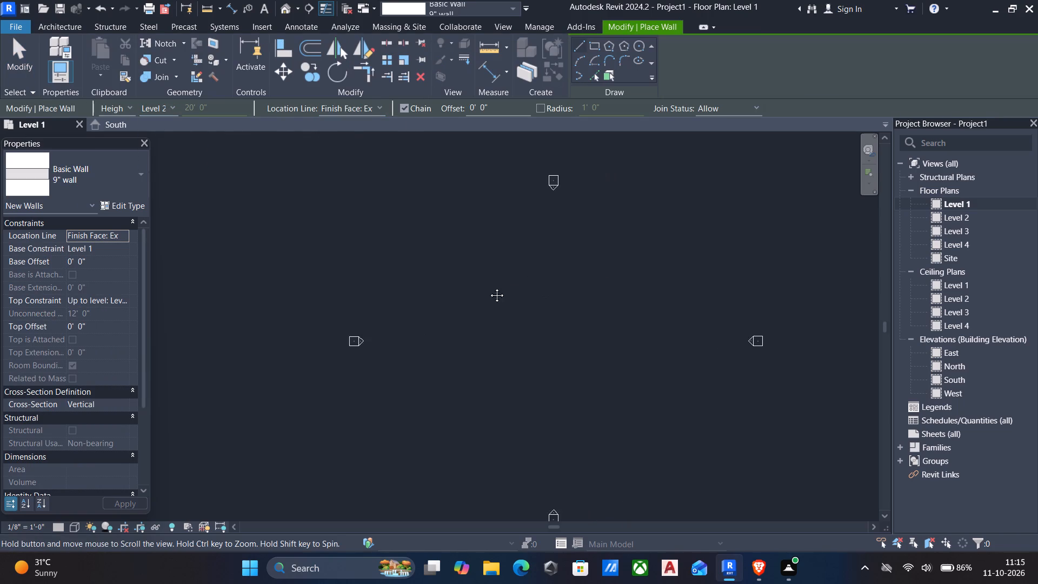
pyautogui.moveTo(489, 287); pyautogui.dragTo(486, 288, button='middle')
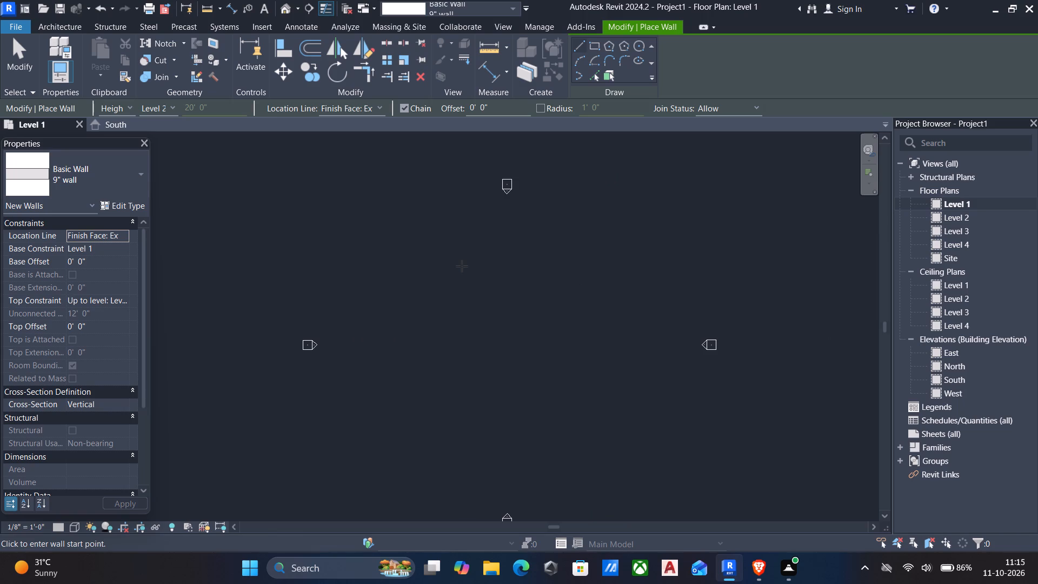
# Draw a rectangle of 9" walls about 40'-6" wide by 50'-0" long between the elevation markers.
pyautogui.click(432, 248)
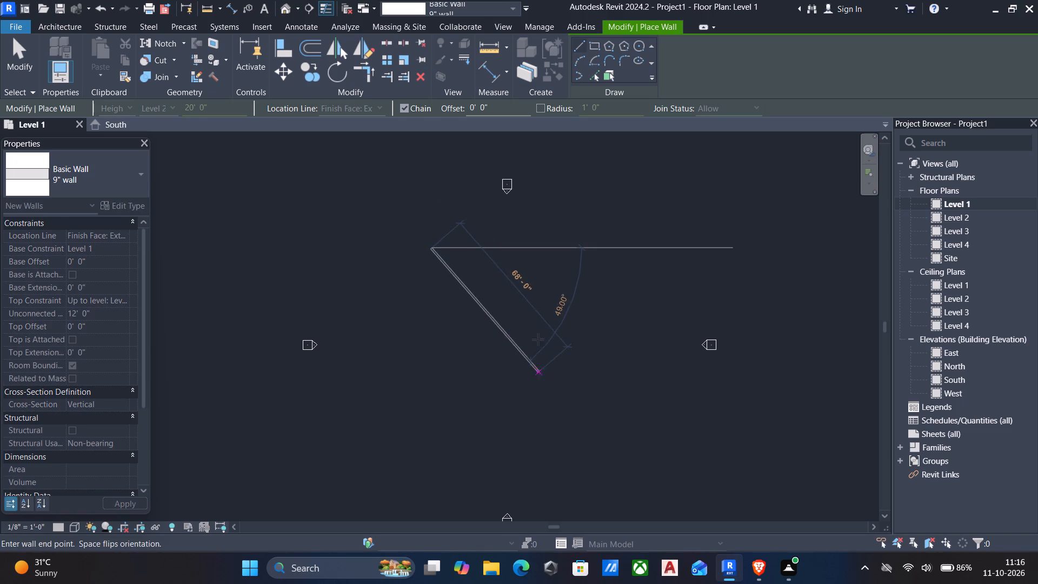
pyautogui.press('Escape')
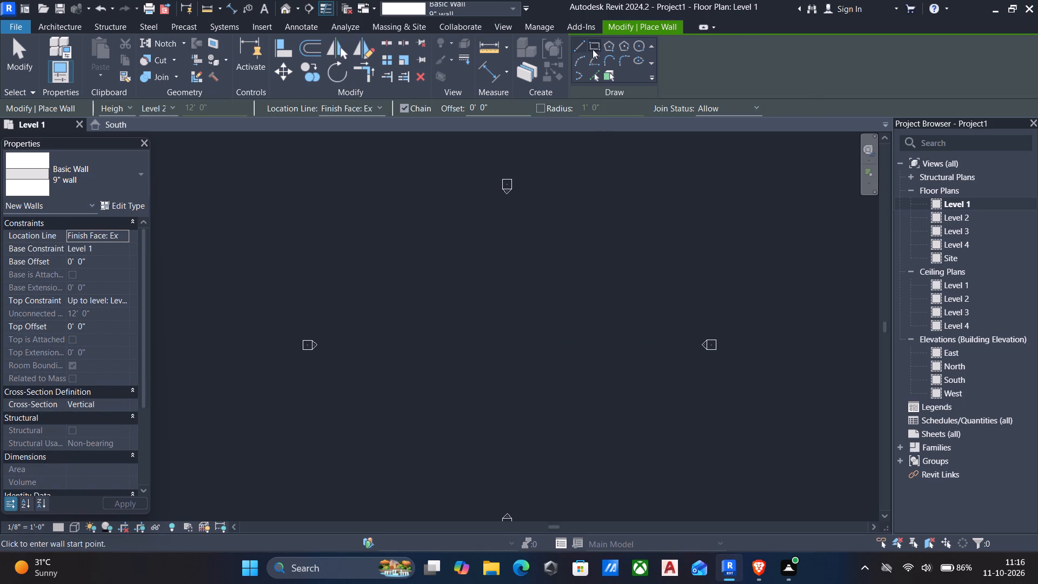
pyautogui.click(591, 49)
pyautogui.scroll(4, 427, 302)
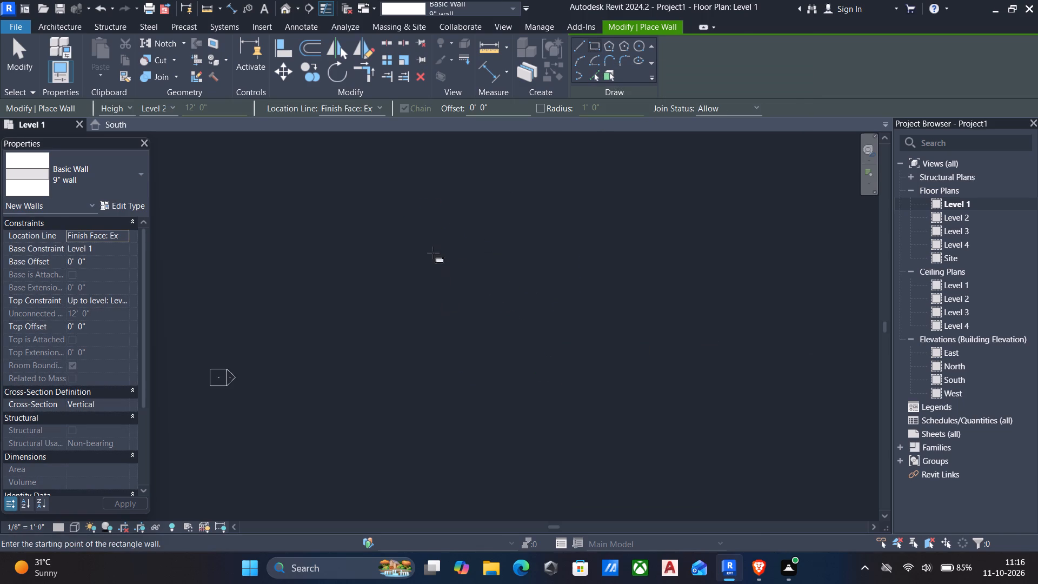
pyautogui.click(439, 230)
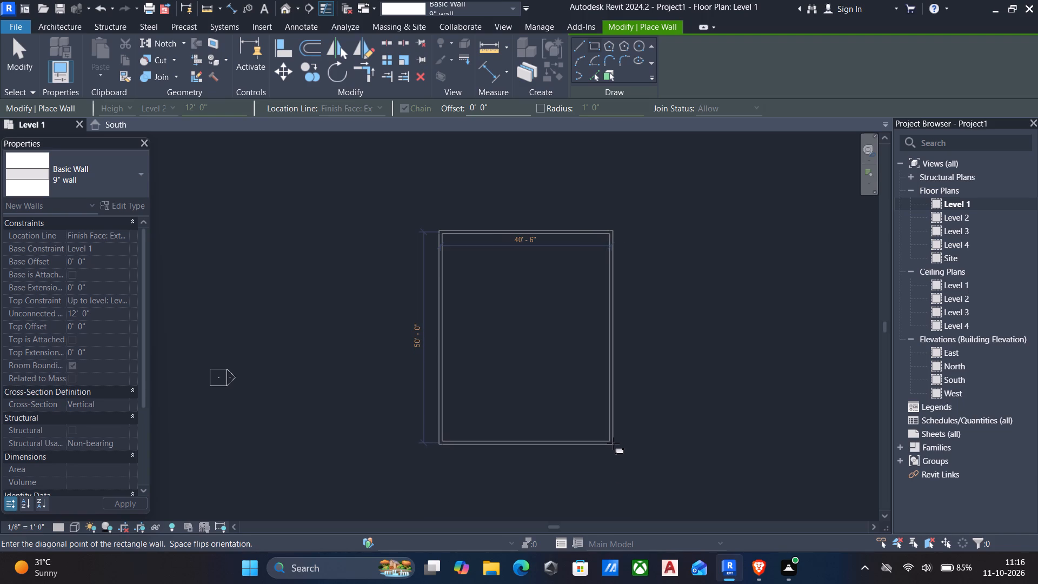
pyautogui.click(613, 443)
pyautogui.press('Escape')
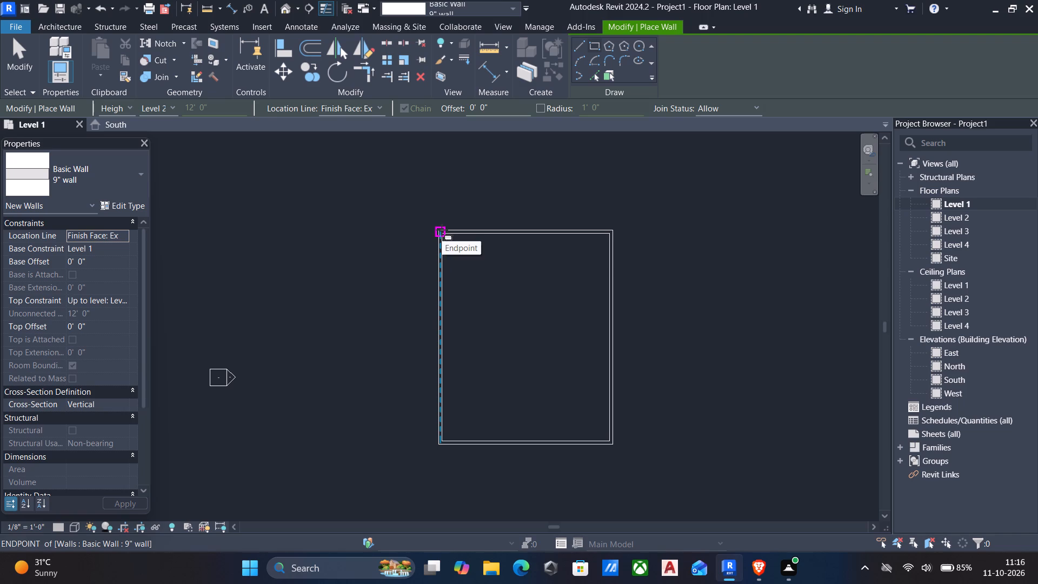
# Draw a small rectangle of 9" walls about 5'-10" by 4'-5" outside the main rectangle's north-west corner.
pyautogui.scroll(4, 442, 230)
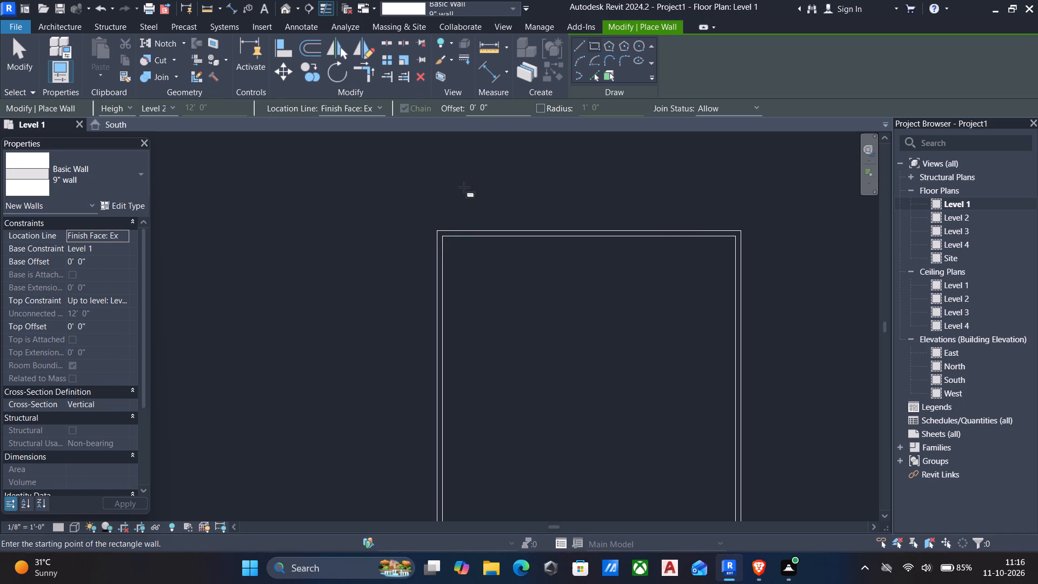
pyautogui.click(485, 226)
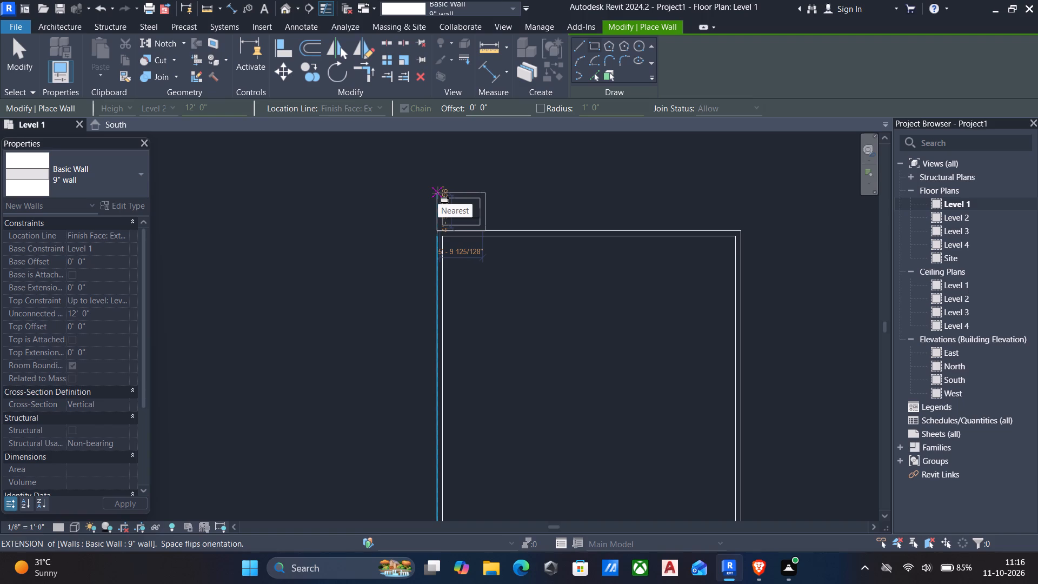
pyautogui.click(438, 193)
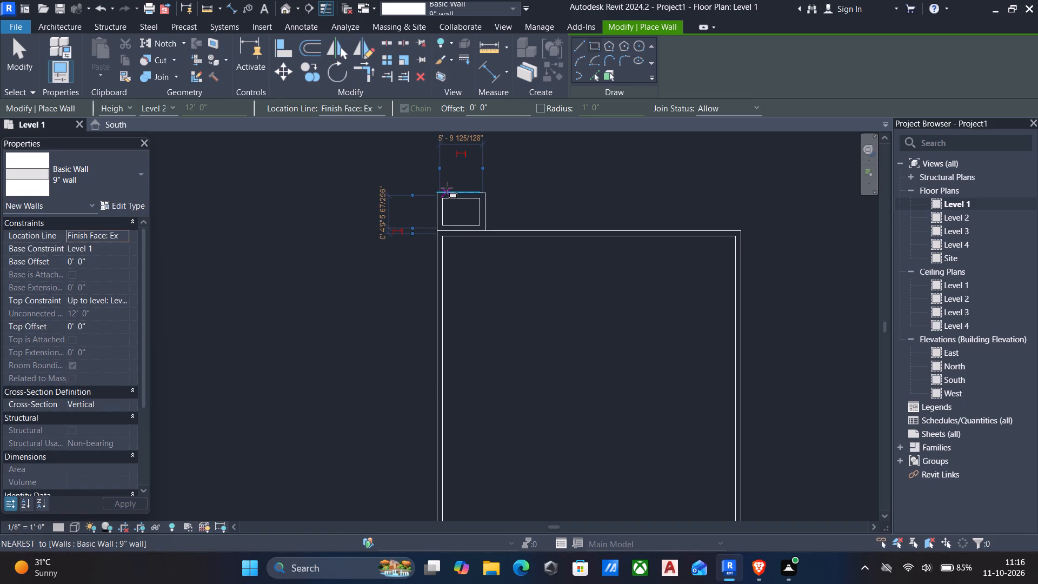
pyautogui.press('Escape')
pyautogui.press('Escape')
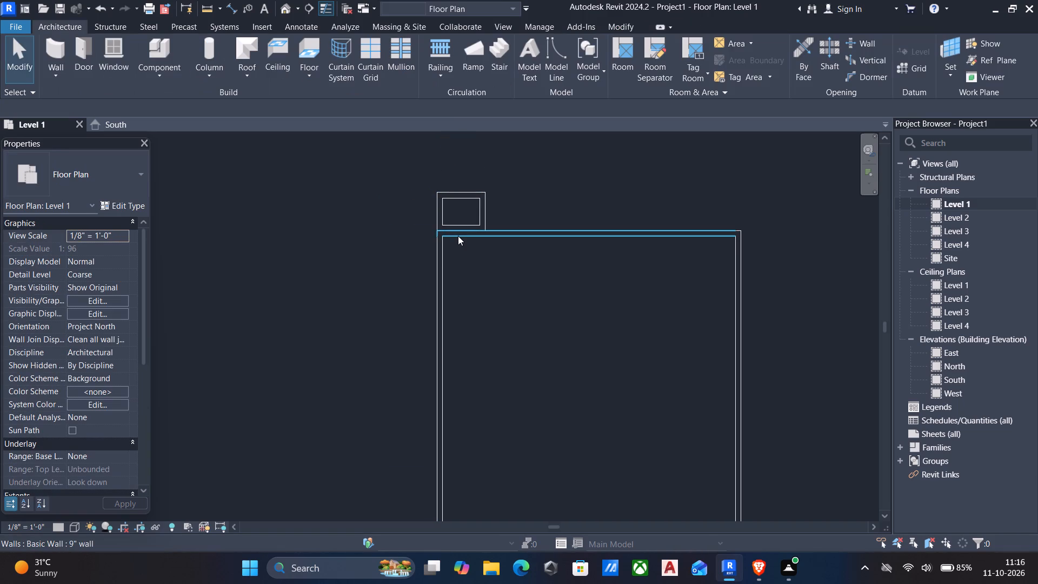
# Split the main rectangle's north wall and the small rectangle's south wall where the two rectangles meet.
pyautogui.write('sl')
pyautogui.click(458, 236)
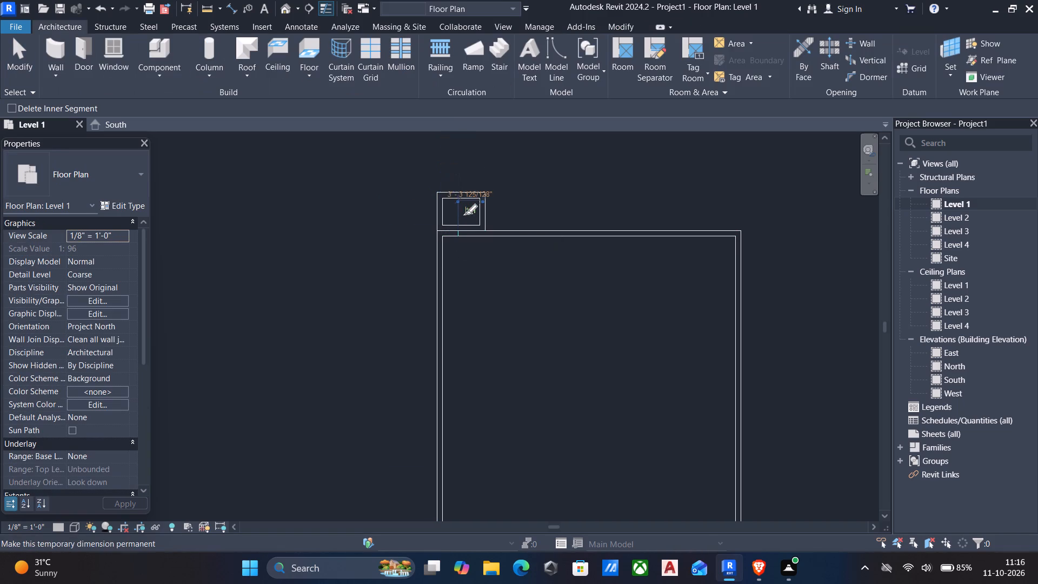
pyautogui.scroll(5, 467, 222)
pyautogui.click(459, 233)
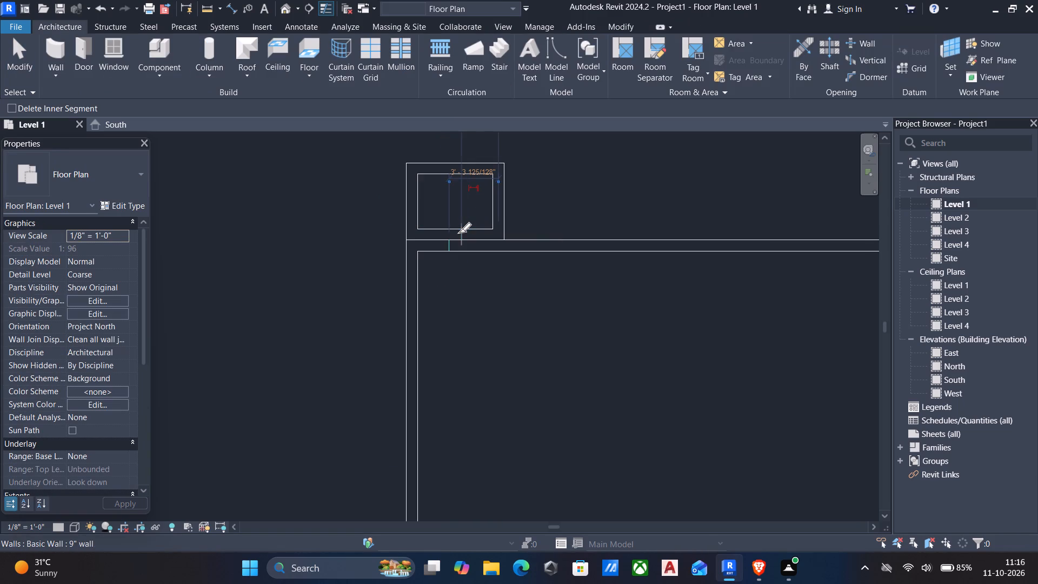
pyautogui.press('Escape')
pyautogui.press('Escape')
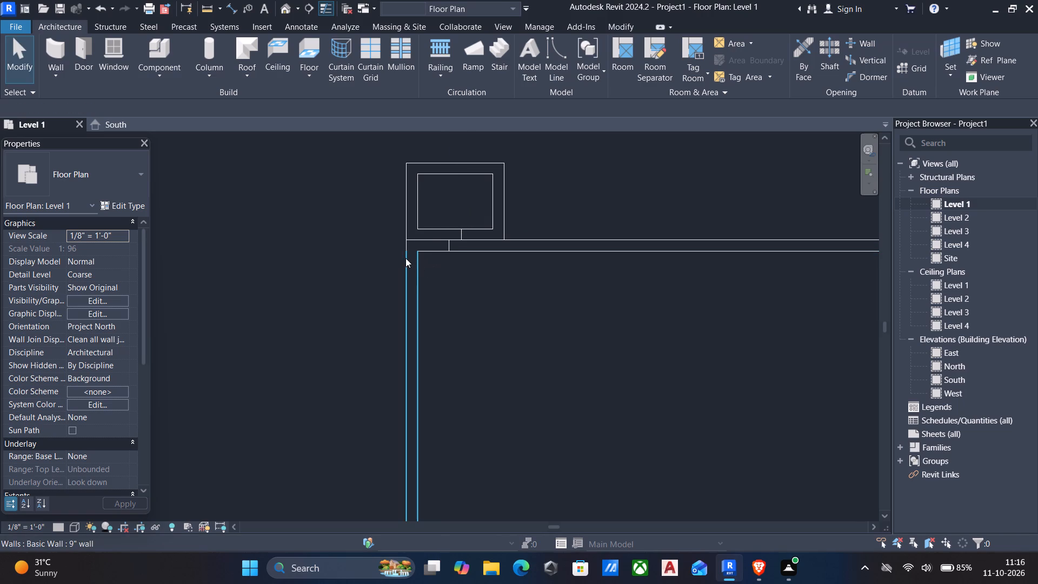
# Delete both split segments of the small rectangle's south wall.
pyautogui.click(444, 228)
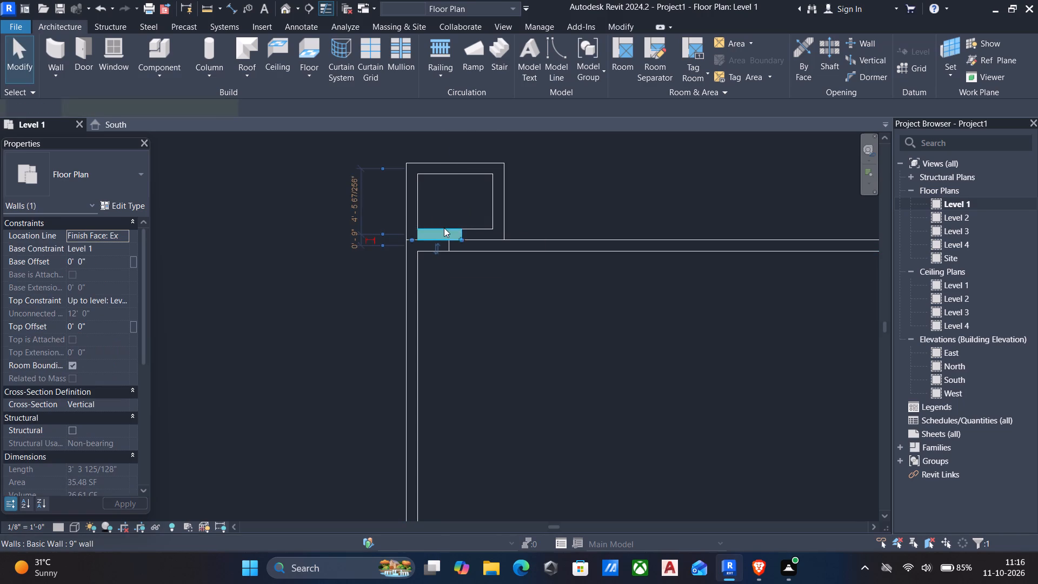
pyautogui.press('Delete')
pyautogui.click(469, 229)
pyautogui.press('Delete')
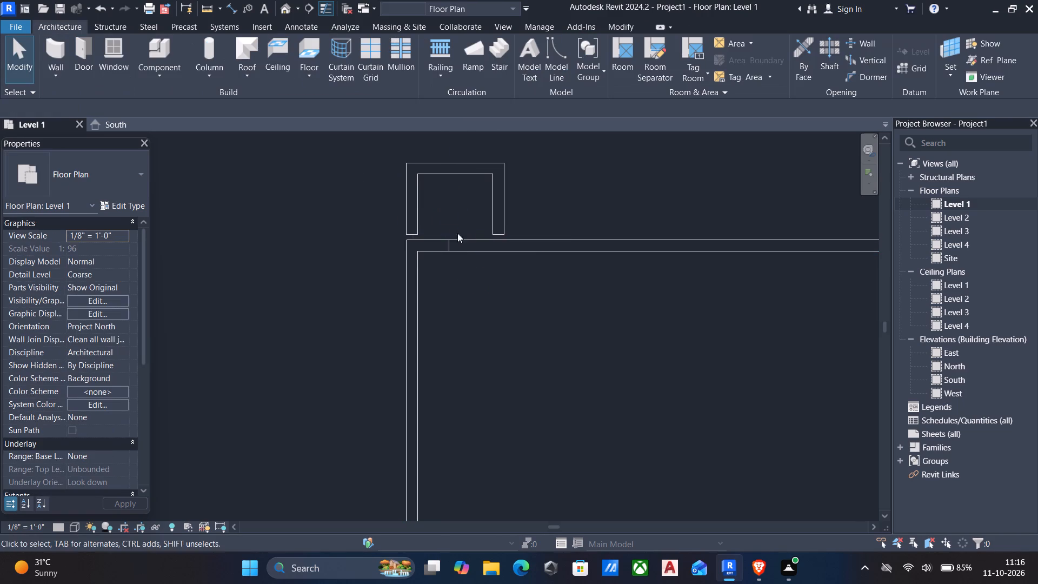
# Use Trim/Extend to Corner to join the long west wall to the small projection's west wall.
pyautogui.write('tr')
pyautogui.click(409, 264)
pyautogui.click(417, 214)
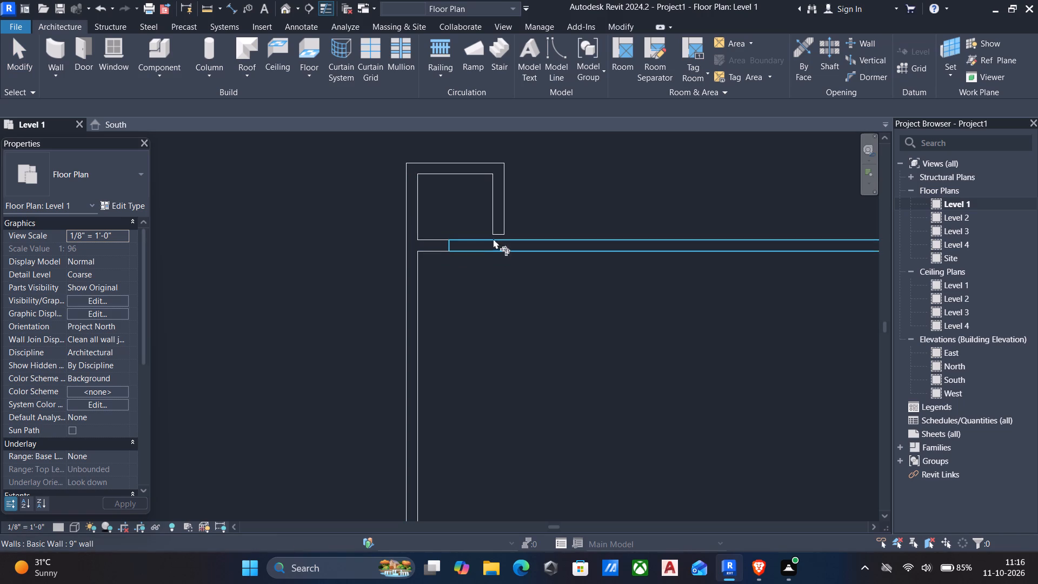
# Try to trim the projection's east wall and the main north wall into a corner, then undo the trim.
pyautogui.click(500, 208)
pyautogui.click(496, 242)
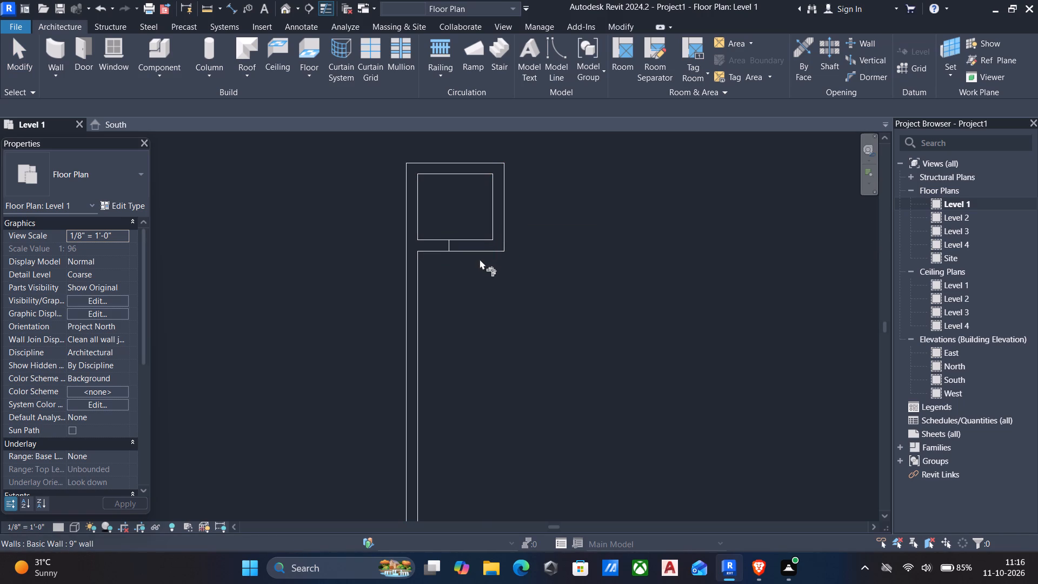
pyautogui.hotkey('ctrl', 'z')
# Trim the main north wall to the projection's east wall, keeping its eastern part, and trim the two west walls together again.
pyautogui.click(607, 238)
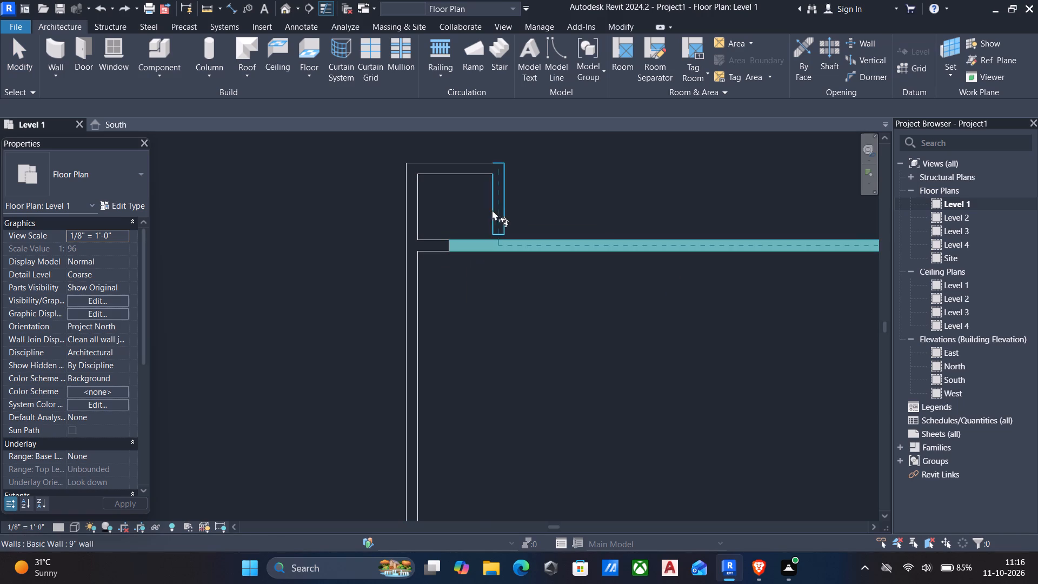
pyautogui.click(507, 213)
pyautogui.click(409, 288)
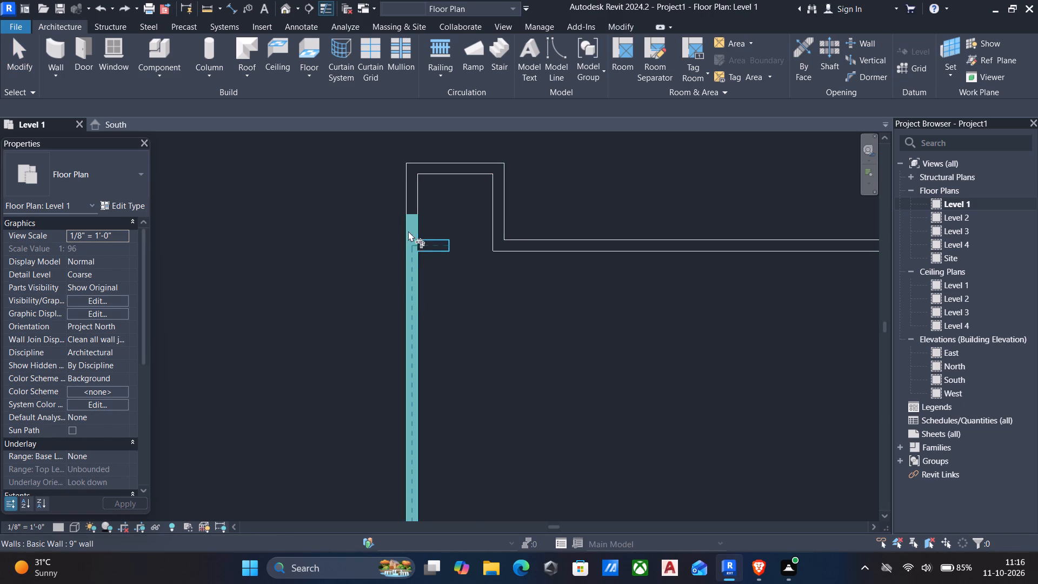
pyautogui.click(413, 191)
pyautogui.press('Escape')
pyautogui.press('Escape')
# Delete the leftover north wall stub inside the projection and the projection's short west wall segment.
pyautogui.click(405, 269)
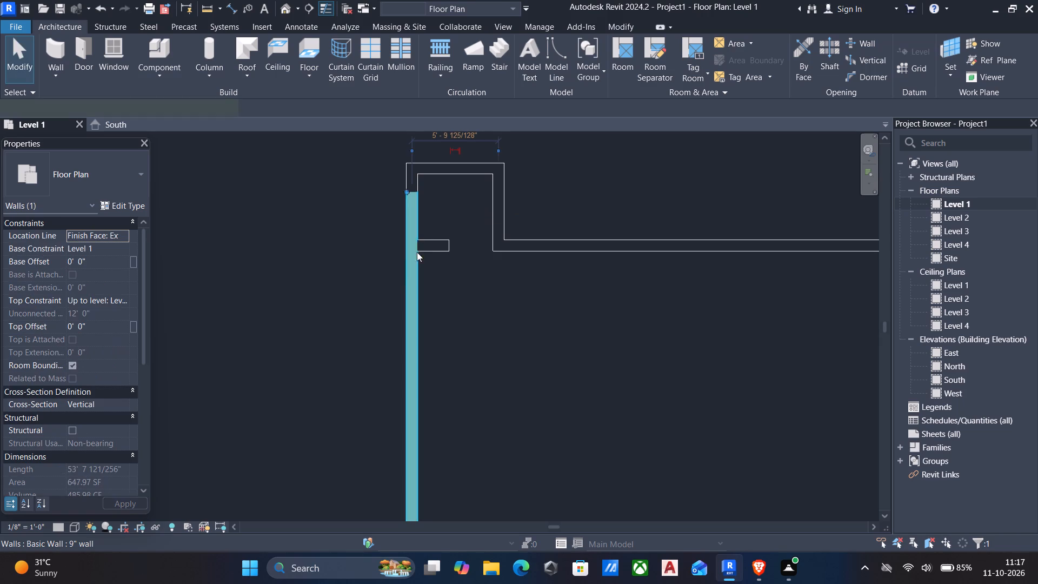
pyautogui.click(440, 241)
pyautogui.press('Delete')
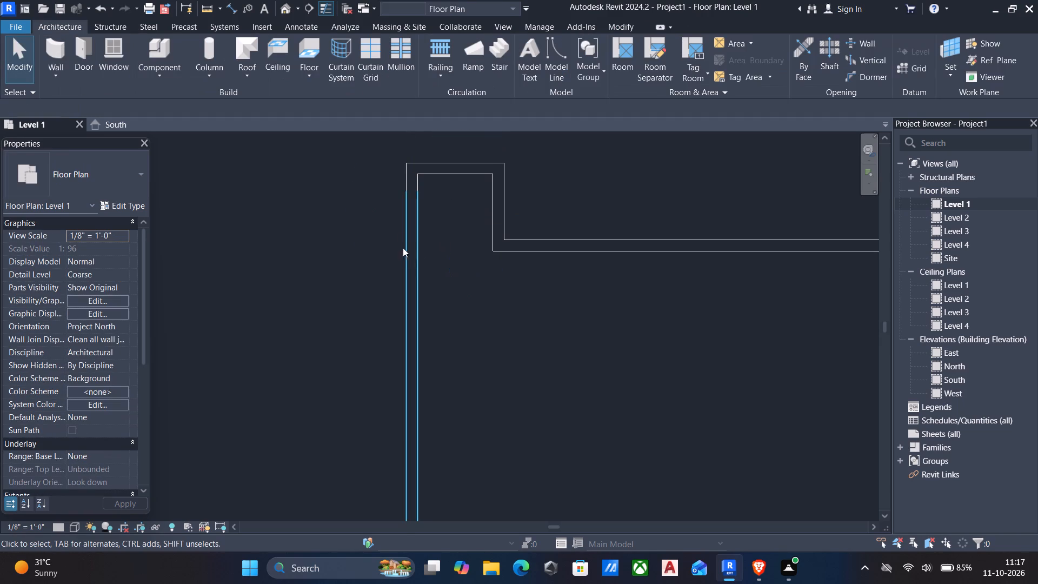
pyautogui.click(420, 220)
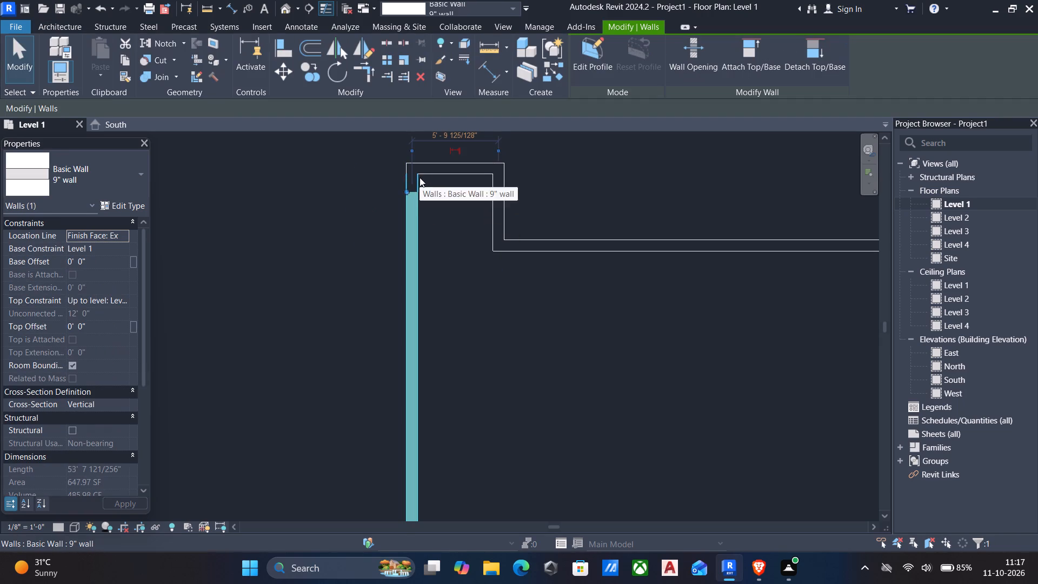
pyautogui.click(420, 177)
pyautogui.press('Delete')
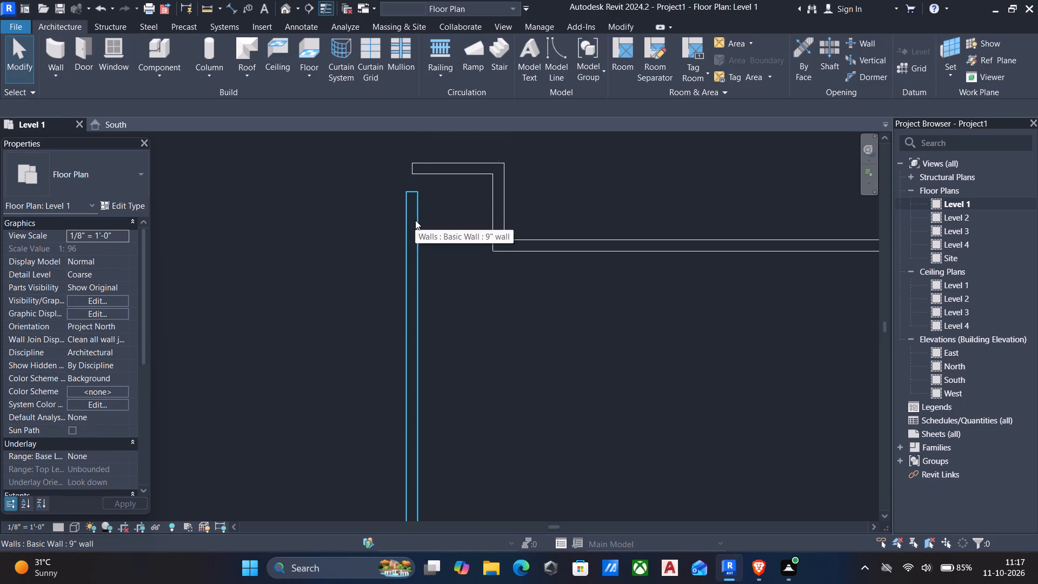
# Use Trim/Extend to Corner to join the long west wall to the projection's north wall.
pyautogui.write('tr')
pyautogui.click(411, 235)
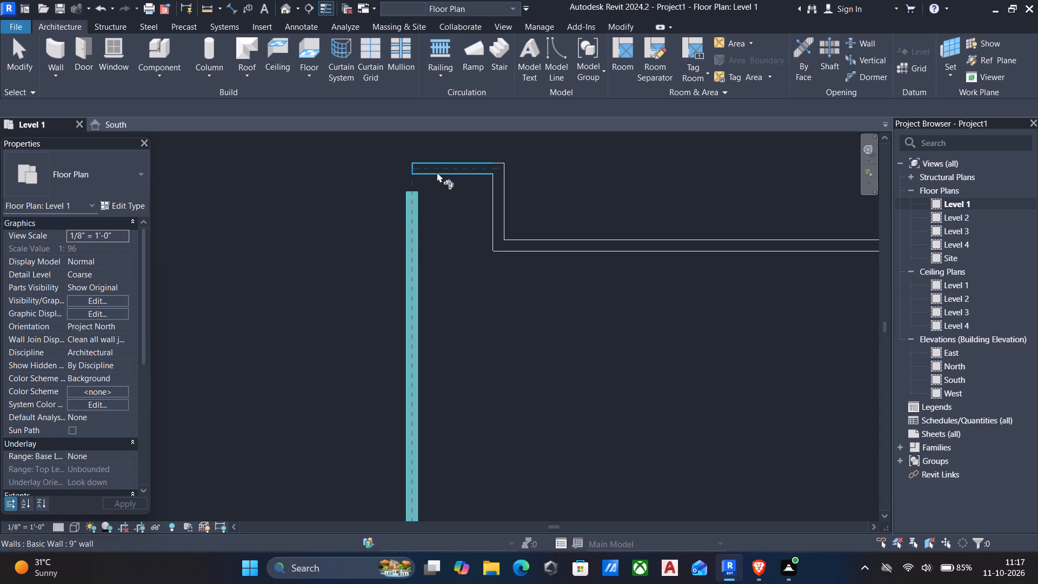
pyautogui.click(437, 172)
pyautogui.press('Escape')
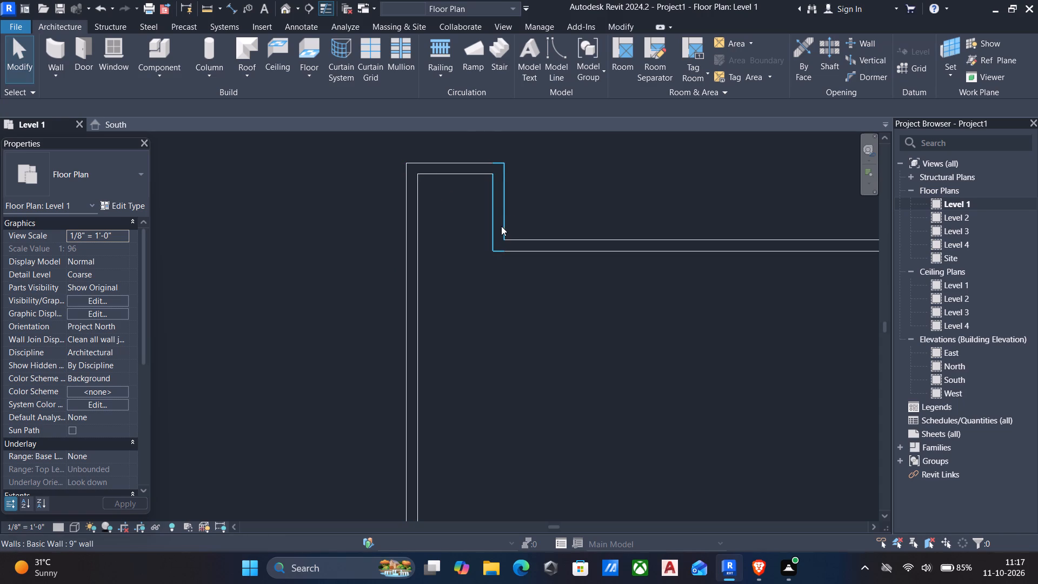
# Nudge the projection's short east wall three increments east, to about 7'-4" from the west wall.
pyautogui.scroll(-5, 498, 232)
pyautogui.scroll(-3, 498, 315)
pyautogui.moveTo(498, 316); pyautogui.dragTo(483, 303, button='middle')
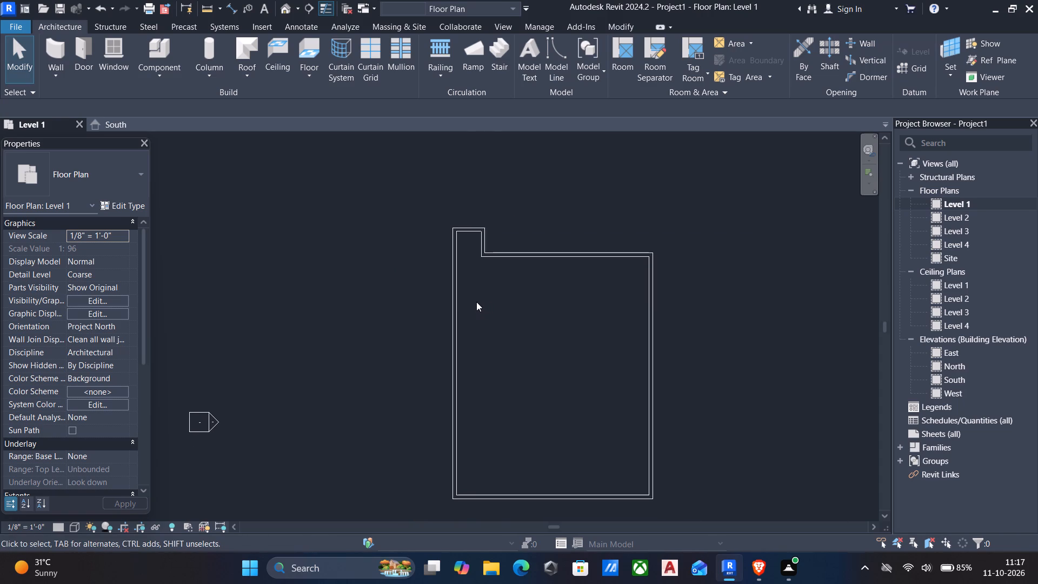
pyautogui.click(484, 241)
pyautogui.press('Right')
pyautogui.press('Right')
pyautogui.press('Right')
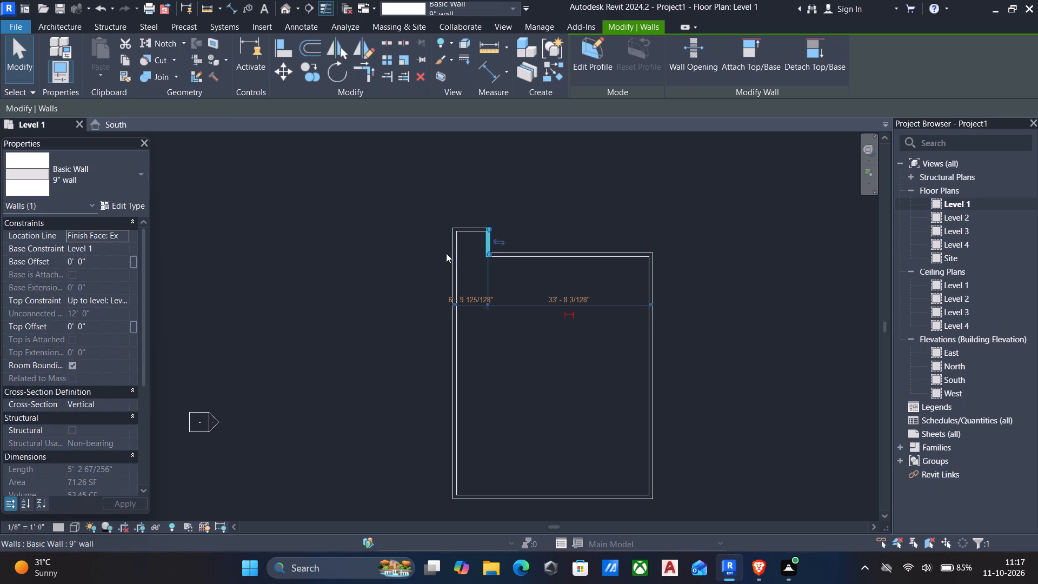
pyautogui.moveTo(395, 264); pyautogui.dragTo(379, 258, button='middle')
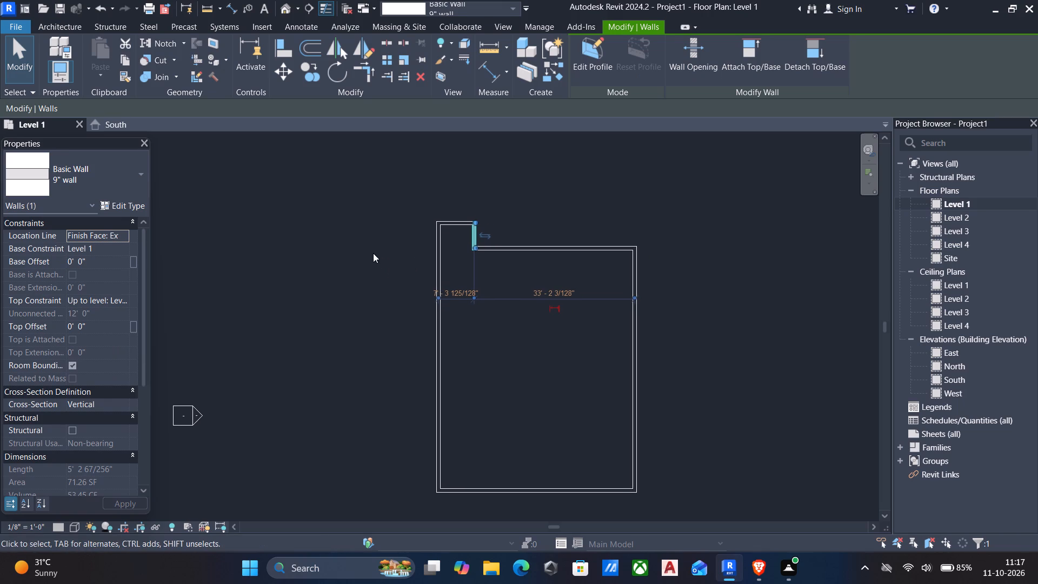
pyautogui.press('Escape')
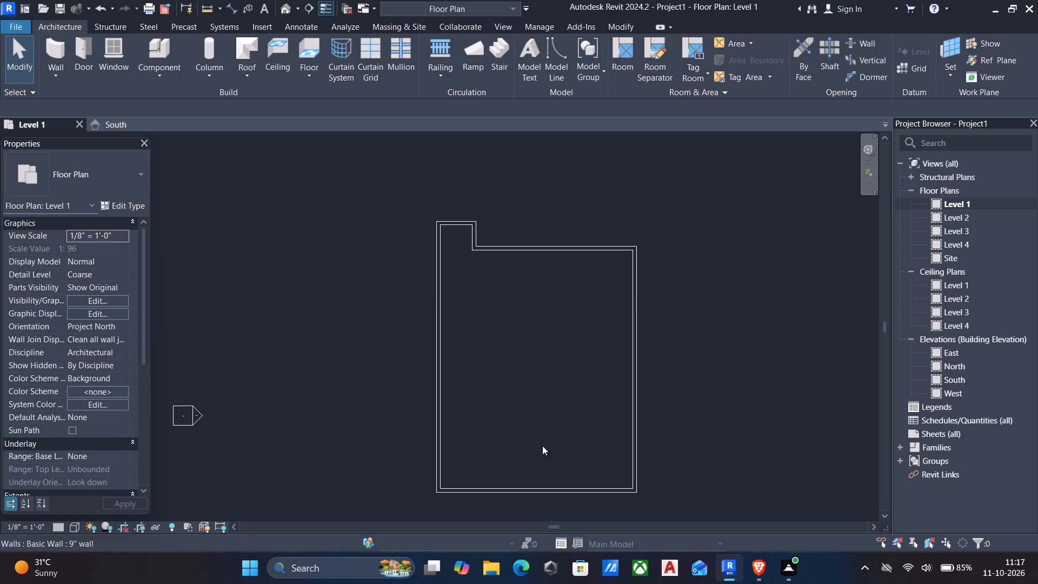
# Draw a 9" wall about 12'-0" long running south from the building's south-west corner, in line with the west wall.
pyautogui.moveTo(550, 466); pyautogui.dragTo(550, 419, button='middle')
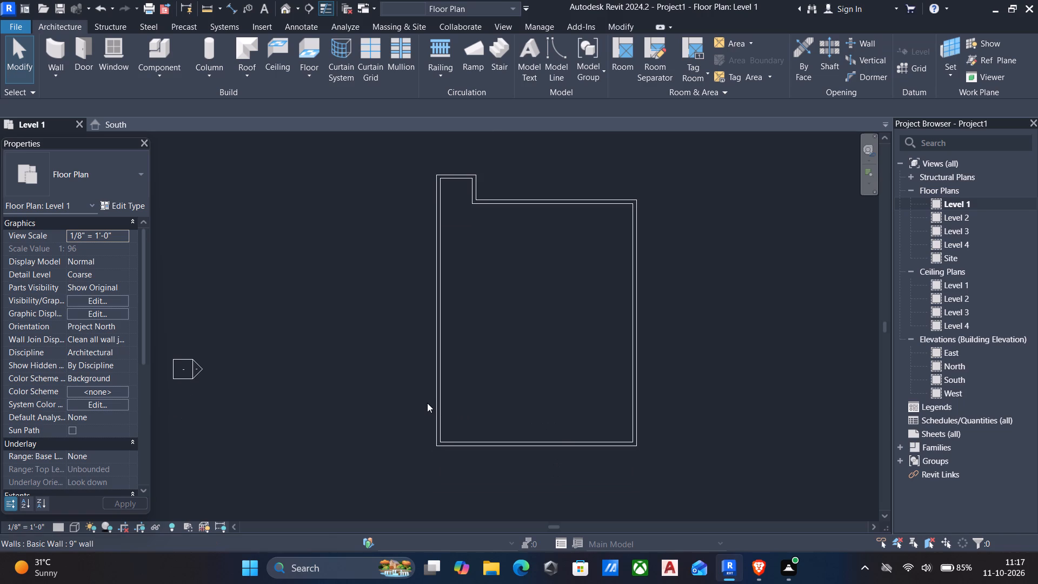
pyautogui.moveTo(441, 410); pyautogui.dragTo(476, 318, button='middle')
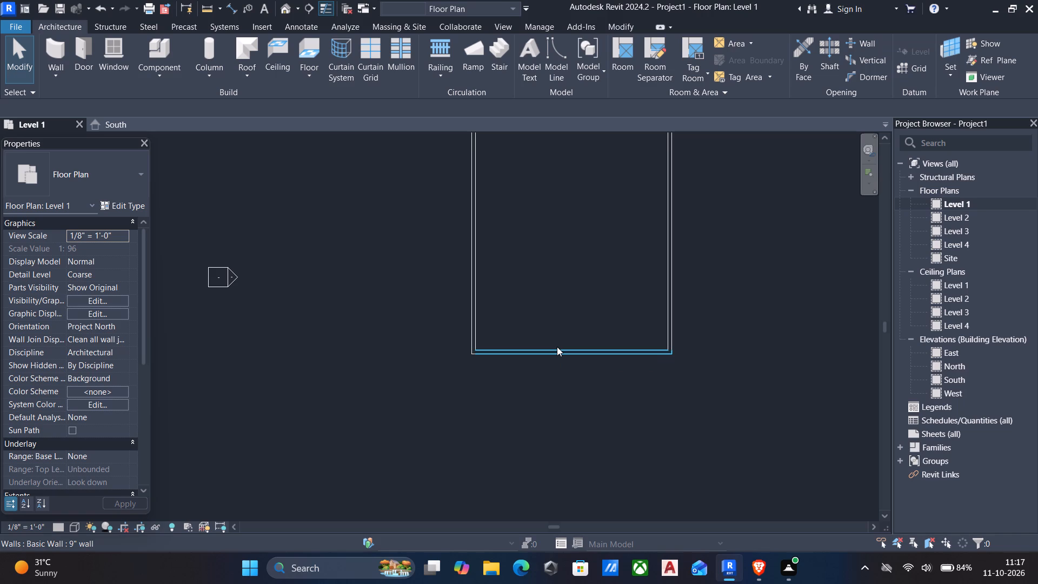
pyautogui.write('wa')
pyautogui.scroll(2, 475, 363)
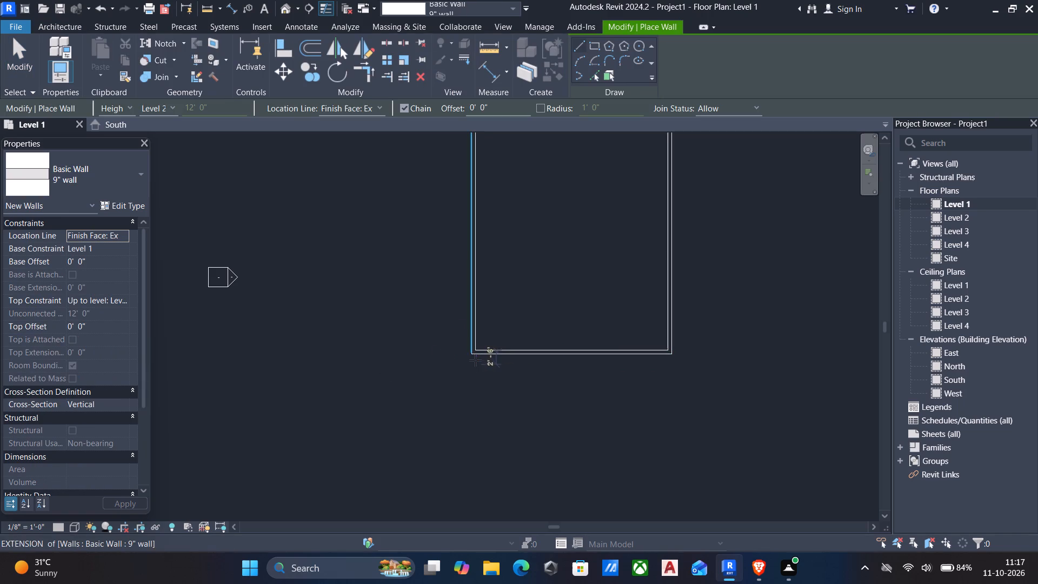
pyautogui.scroll(1, 475, 360)
pyautogui.click(470, 351)
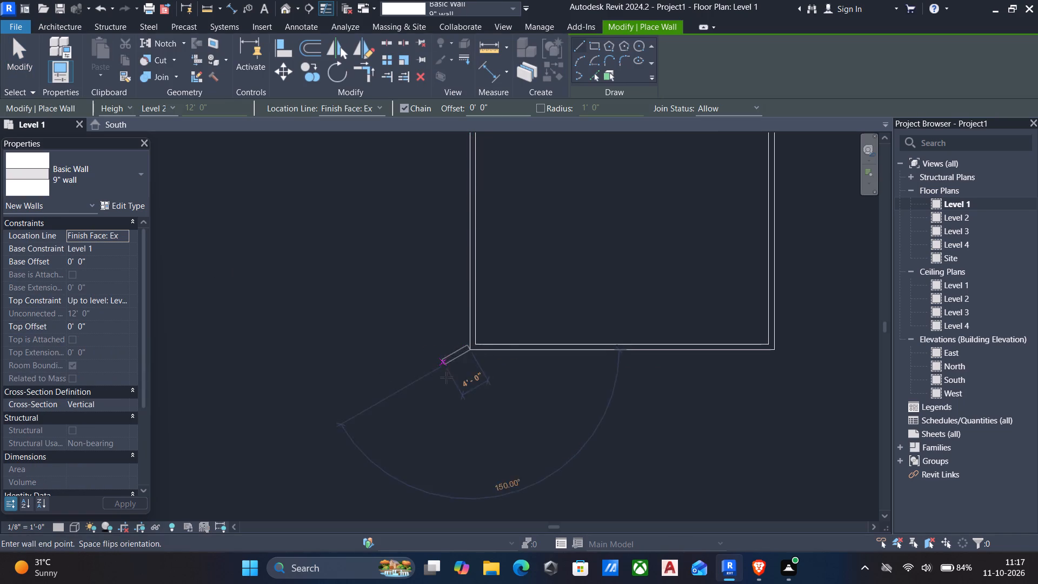
pyautogui.press('space')
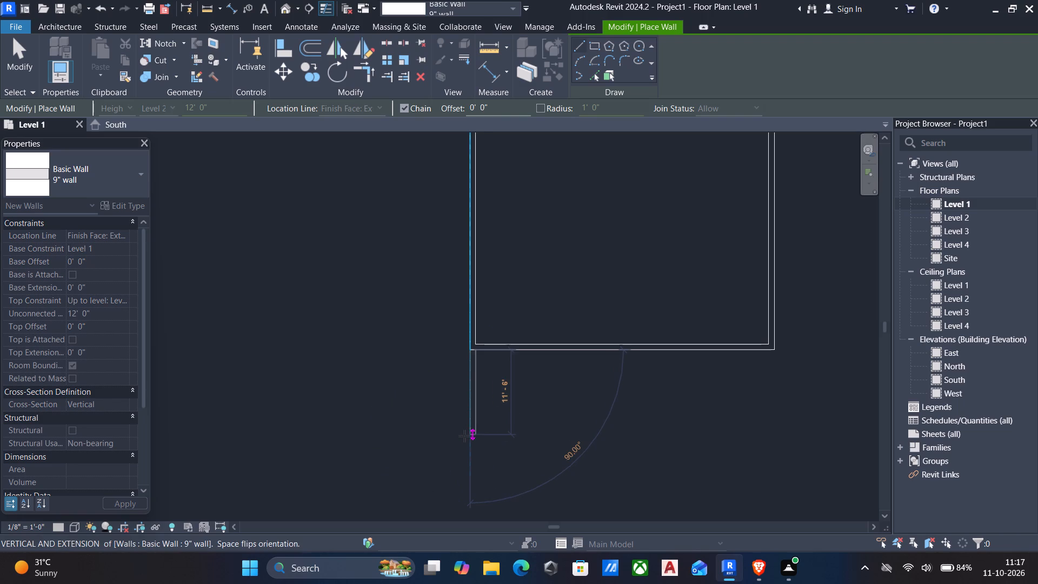
pyautogui.click(464, 437)
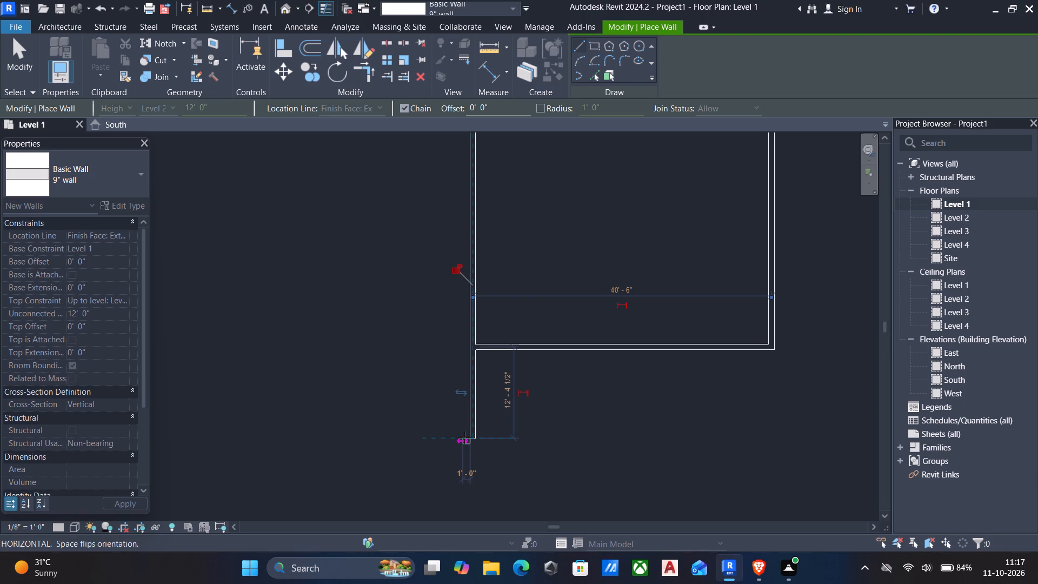
pyautogui.press('Escape')
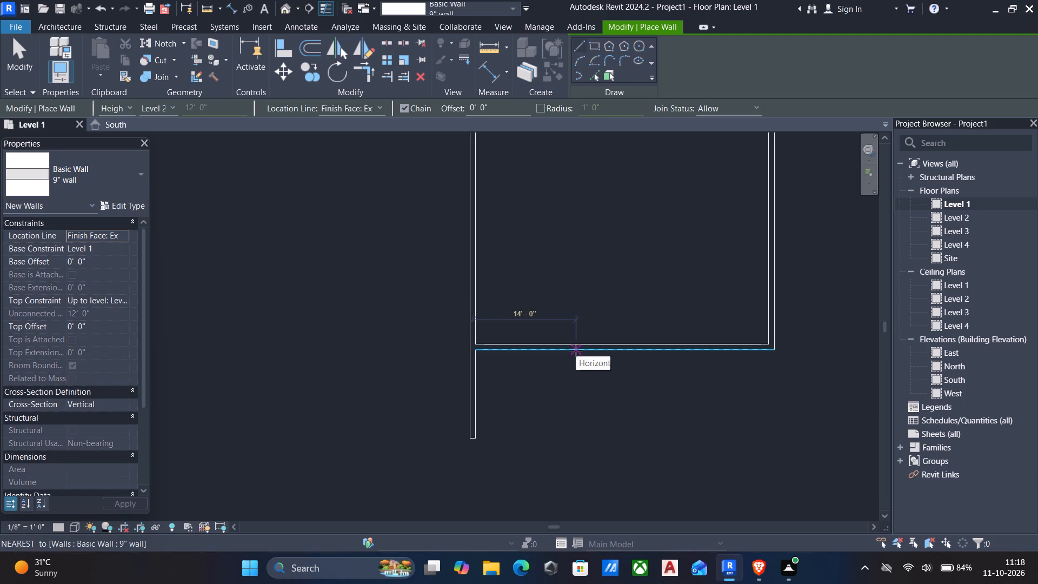
# Draw a second 9" wall 12'-0" south from the south wall, starting 17'-0" east of the west wall and ending level with the first.
pyautogui.click(576, 350)
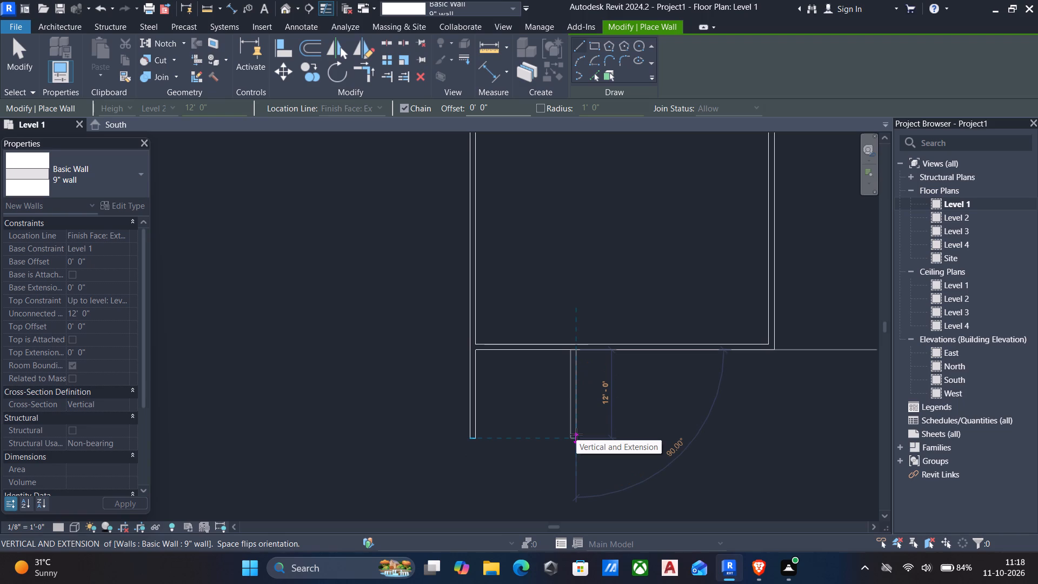
pyautogui.press('Escape')
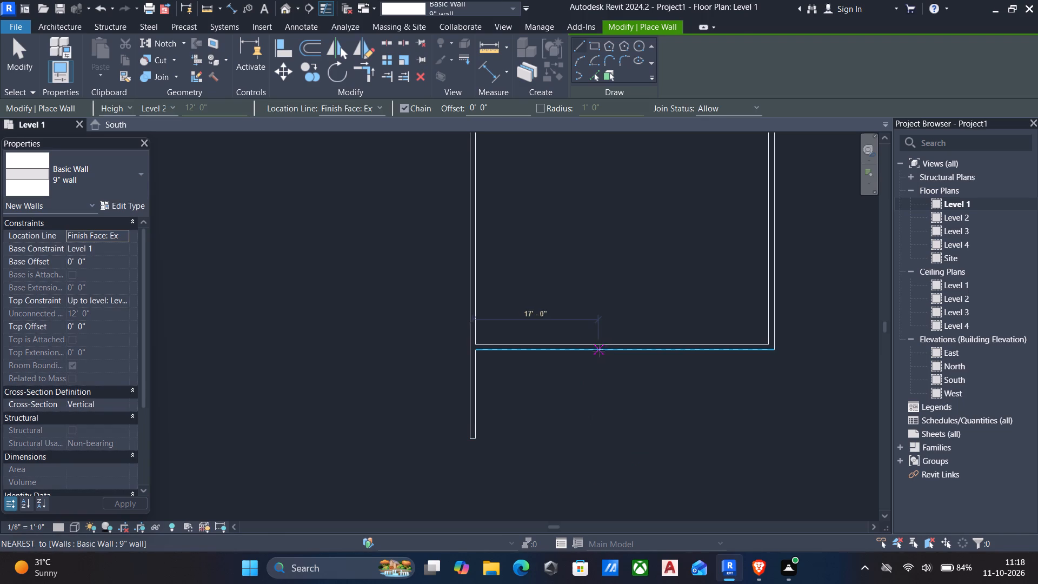
pyautogui.click(598, 350)
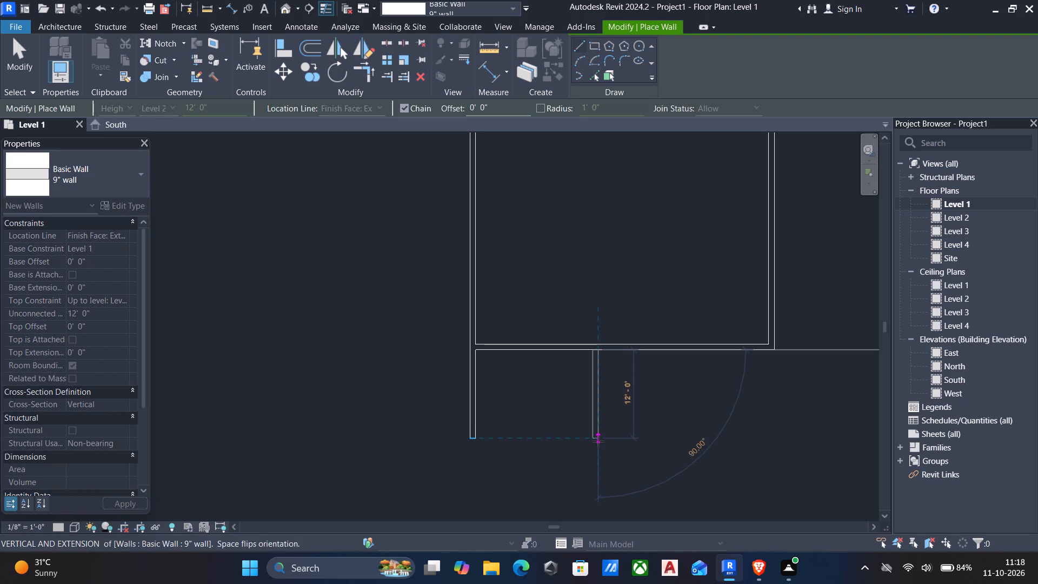
pyautogui.click(598, 441)
pyautogui.press('Escape')
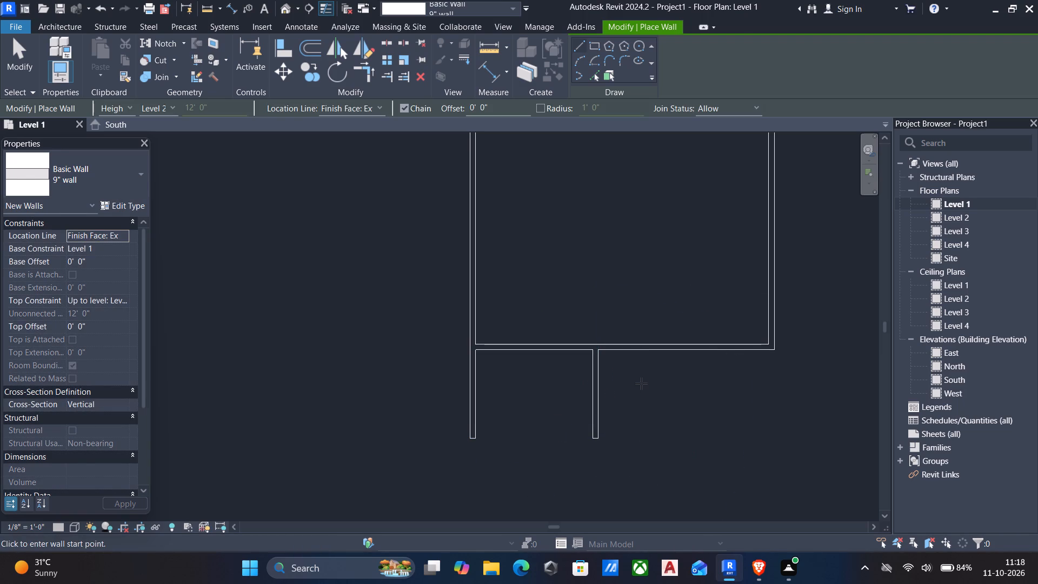
pyautogui.press('Escape')
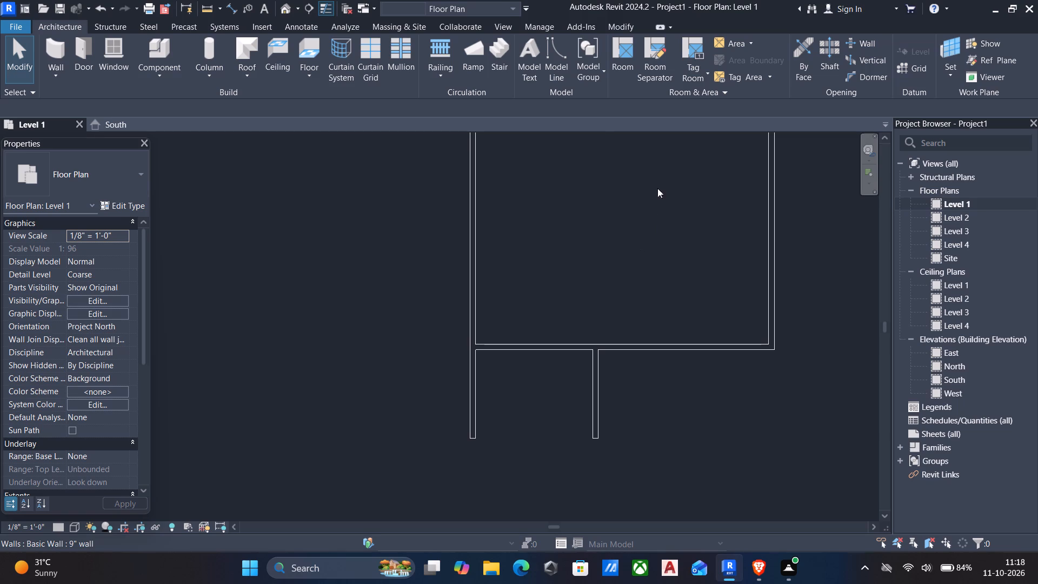
# Open the default 3D view and set it to Shaded visual style with Coarse detail level.
pyautogui.click(283, 12)
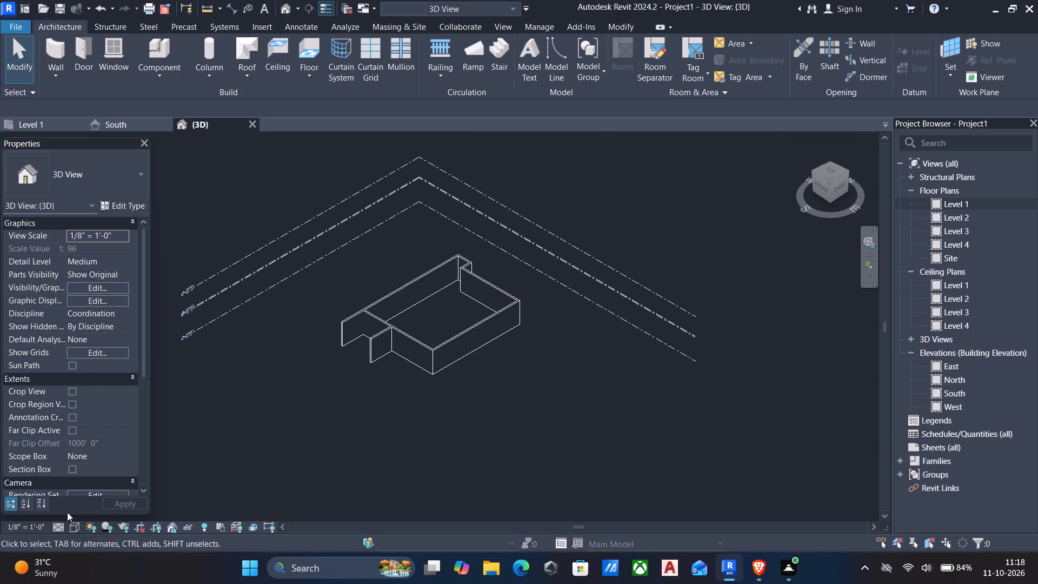
pyautogui.click(72, 525)
pyautogui.click(89, 467)
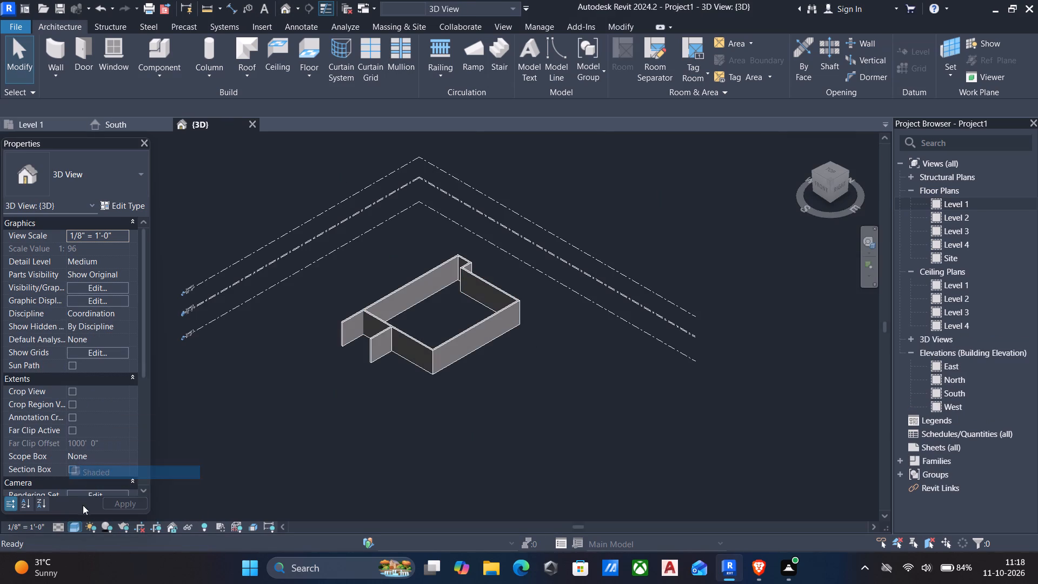
pyautogui.click(50, 527)
pyautogui.click(54, 526)
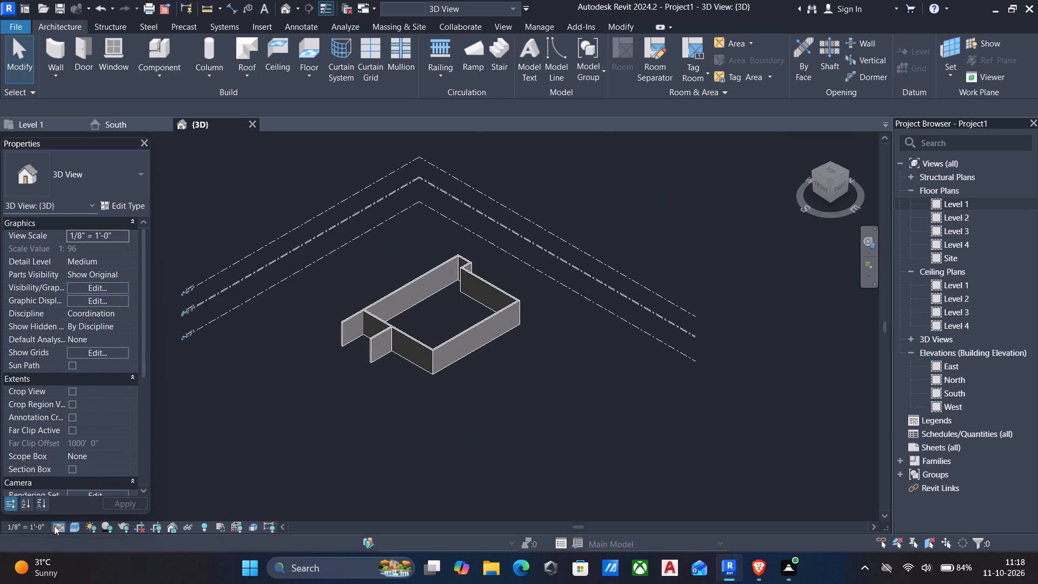
pyautogui.click(69, 488)
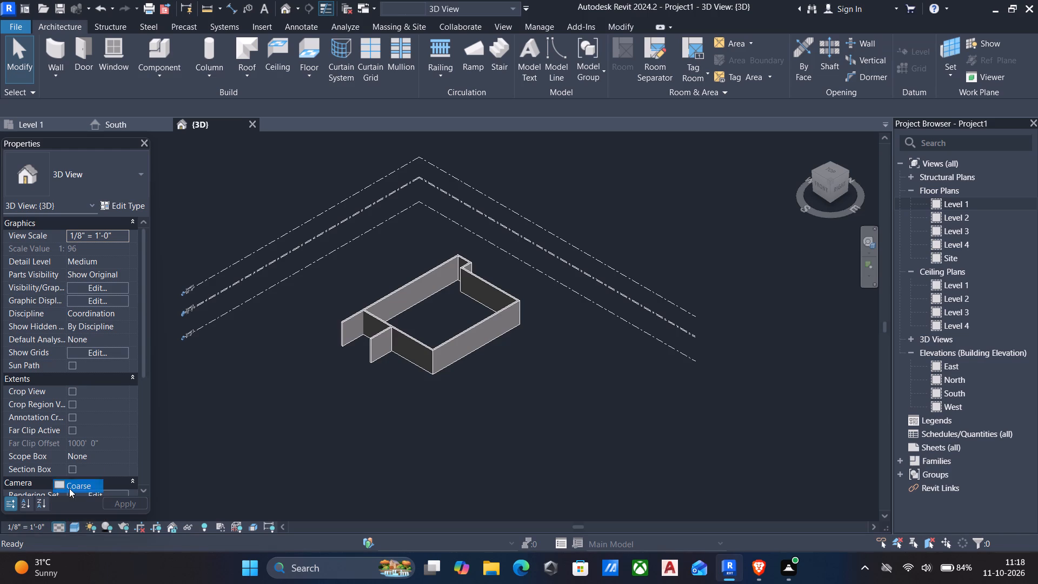
pyautogui.scroll(6, 421, 334)
pyautogui.moveTo(421, 334); pyautogui.dragTo(447, 339, button='middle')
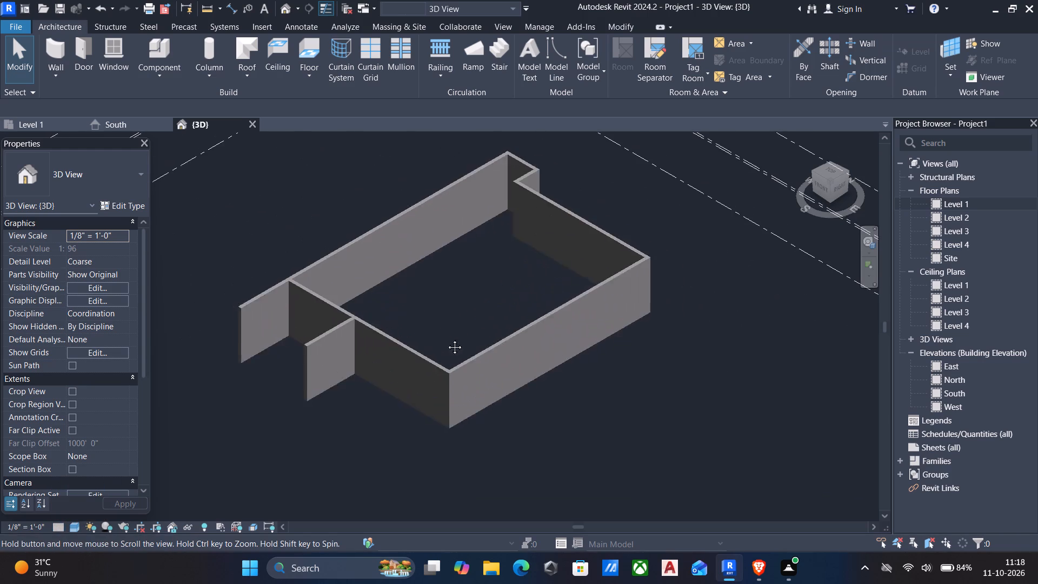
pyautogui.moveTo(447, 339); pyautogui.dragTo(520, 364, button='middle')
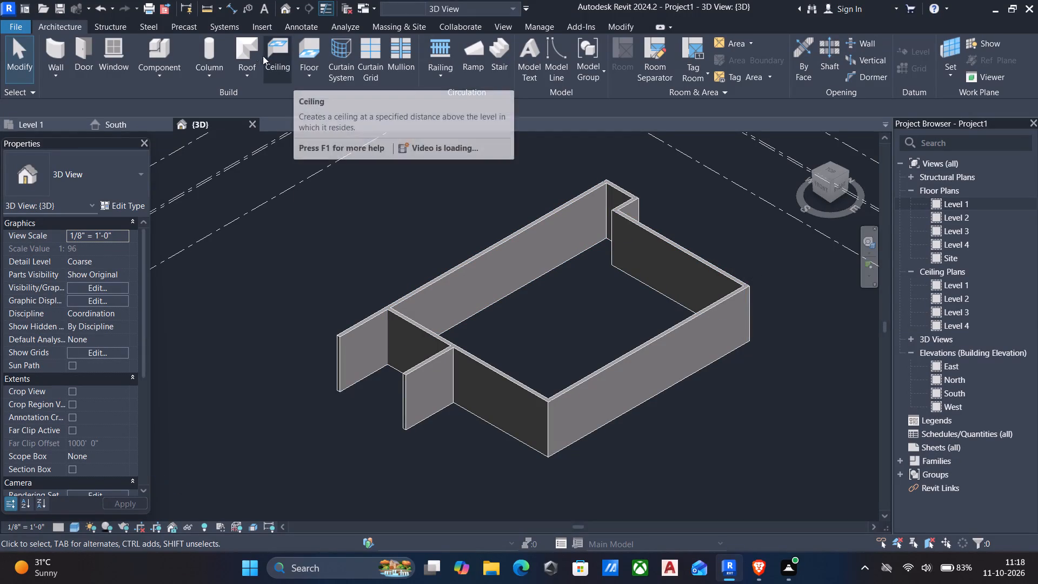
# Start a Roof by Footprint, move it to Level 2, and open the Level 2 floor plan for sketching.
pyautogui.click(247, 75)
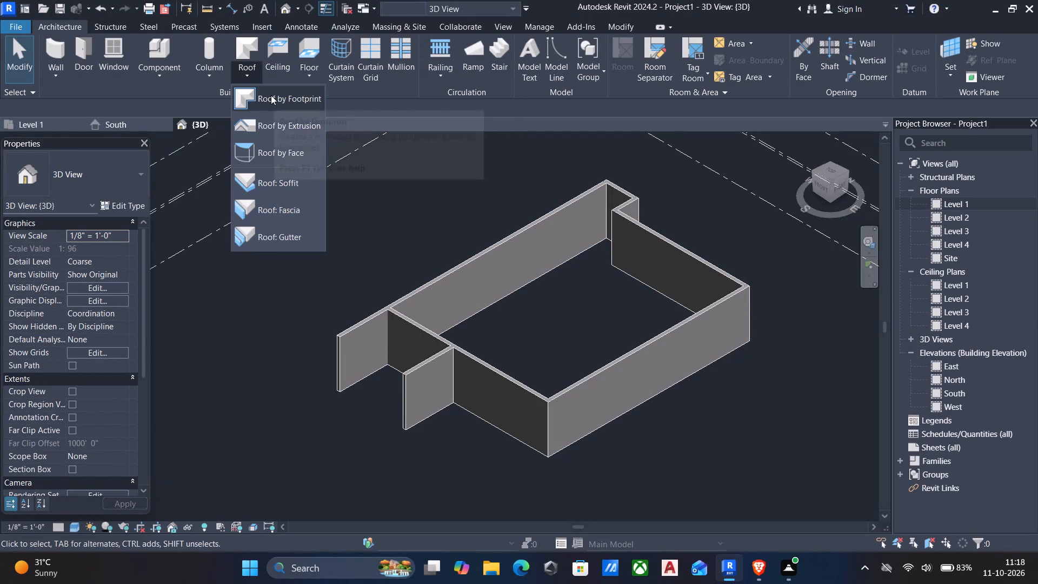
pyautogui.click(271, 95)
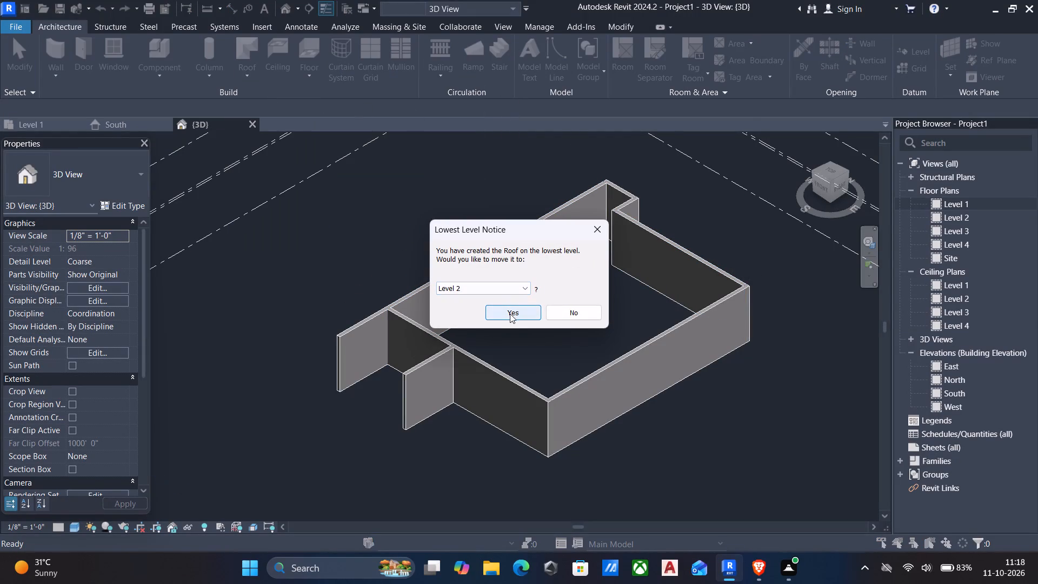
pyautogui.click(510, 314)
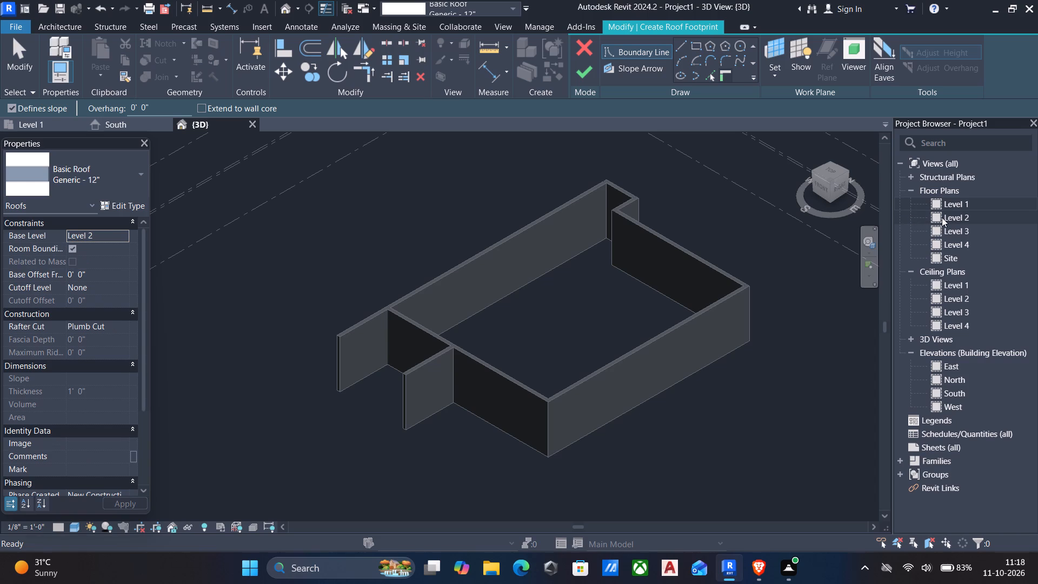
pyautogui.doubleClick(962, 217)
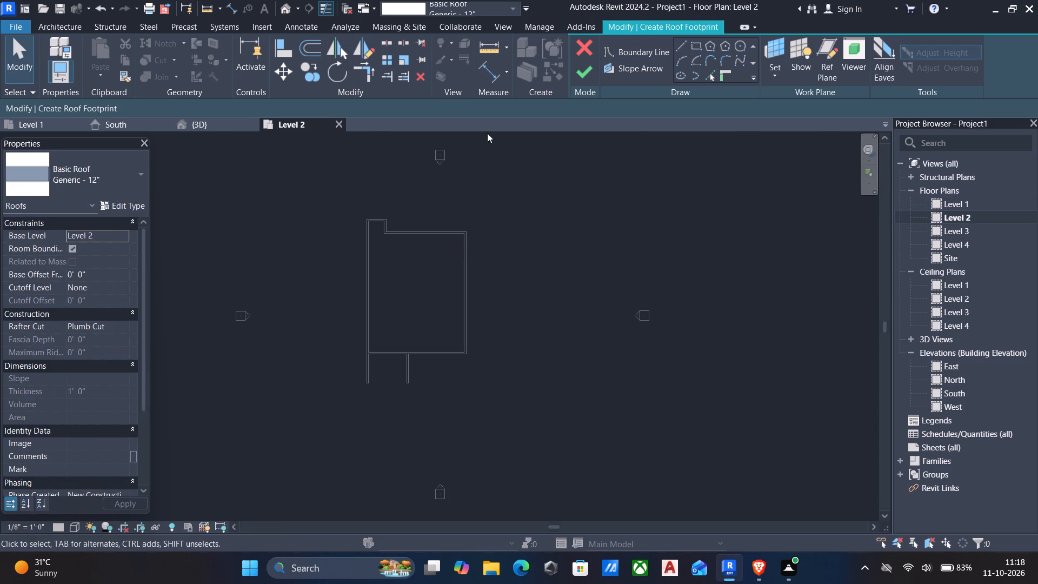
# Pick slope-defining boundary lines on both southern projecting walls' facing sides and on the outer faces of the south, east and west walls.
pyautogui.click(709, 77)
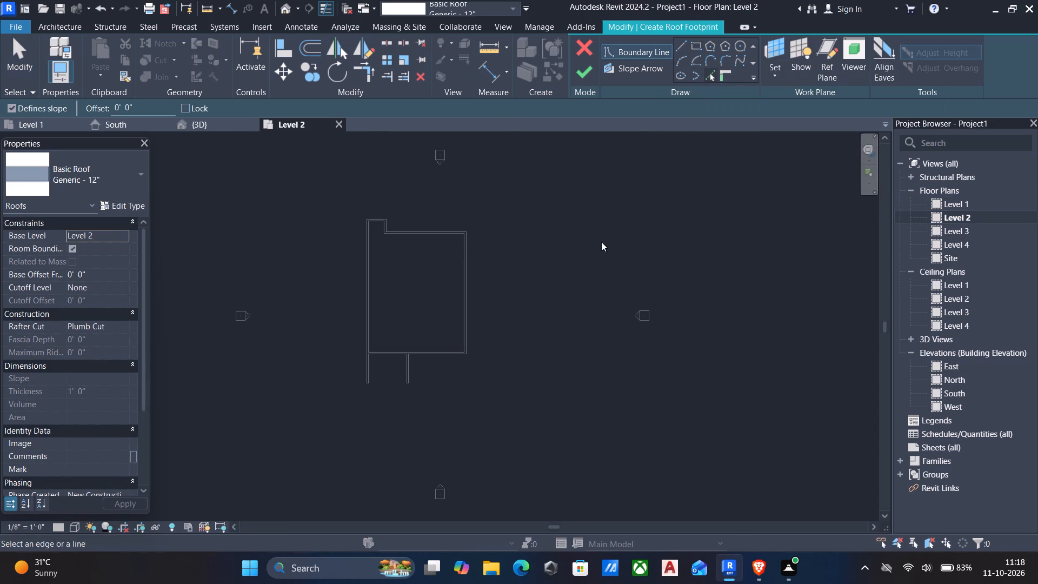
pyautogui.scroll(5, 399, 366)
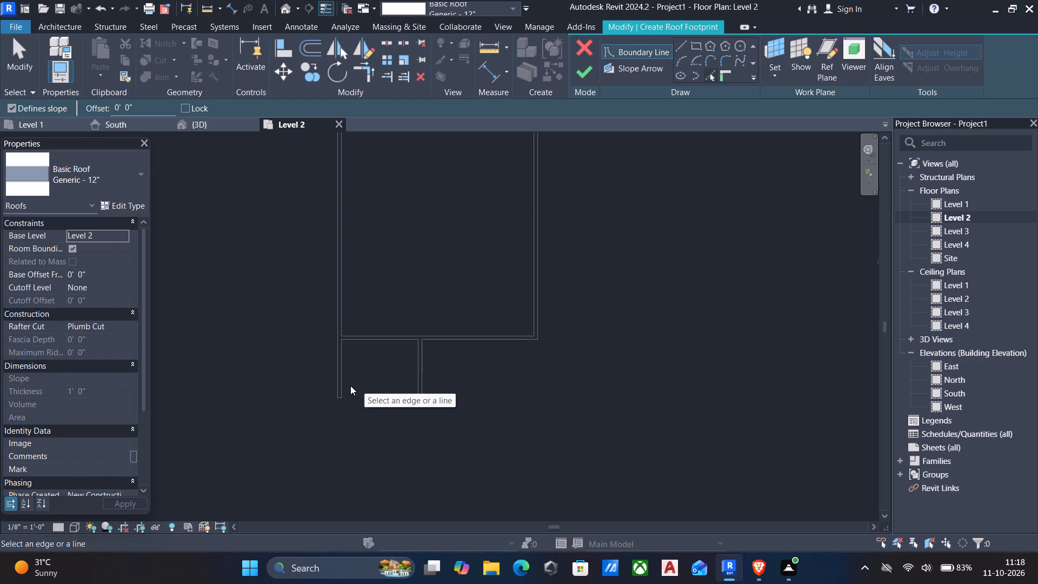
pyautogui.click(346, 386)
pyautogui.click(417, 374)
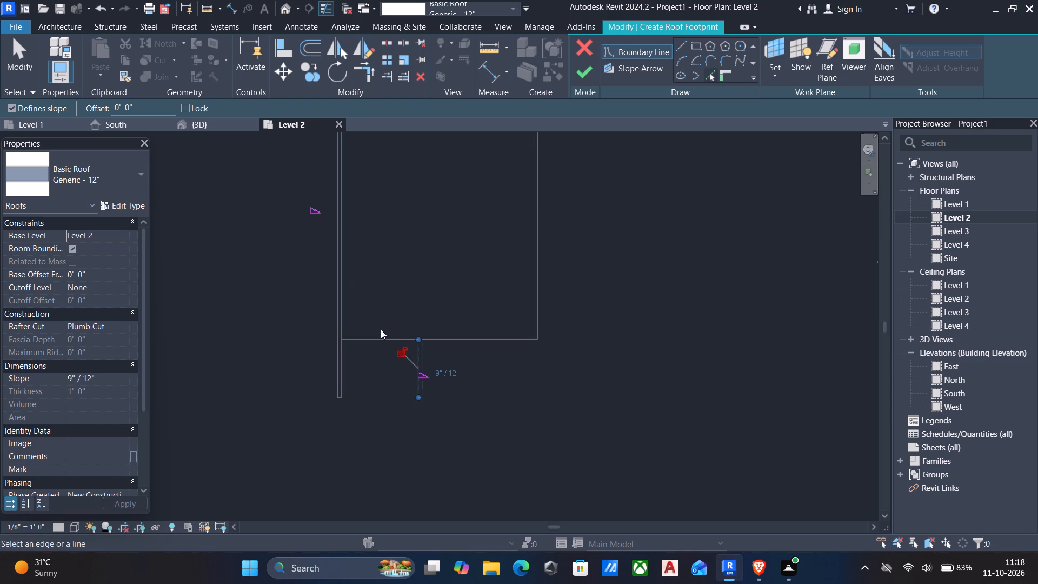
pyautogui.click(379, 340)
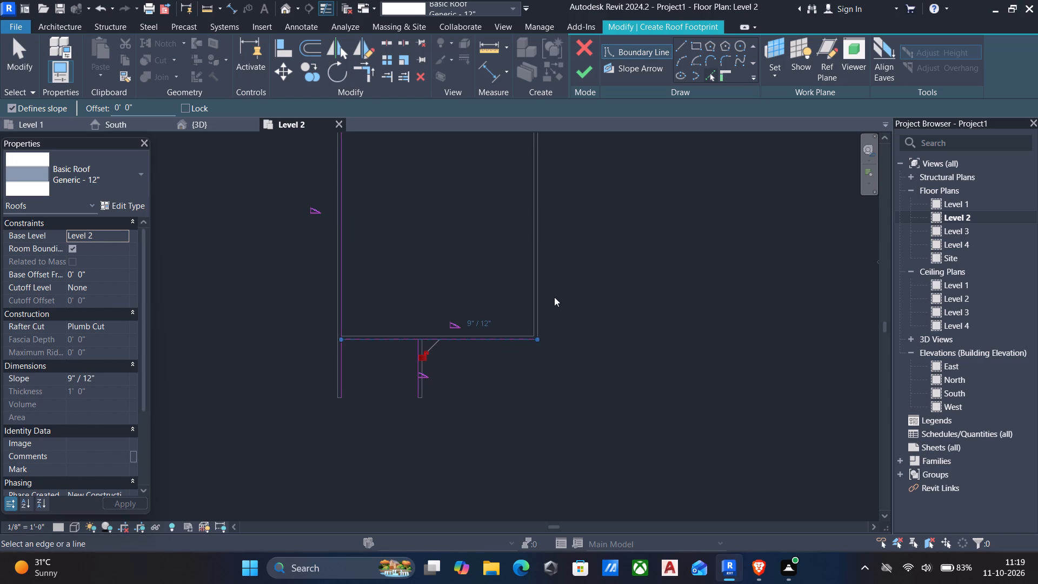
pyautogui.click(542, 295)
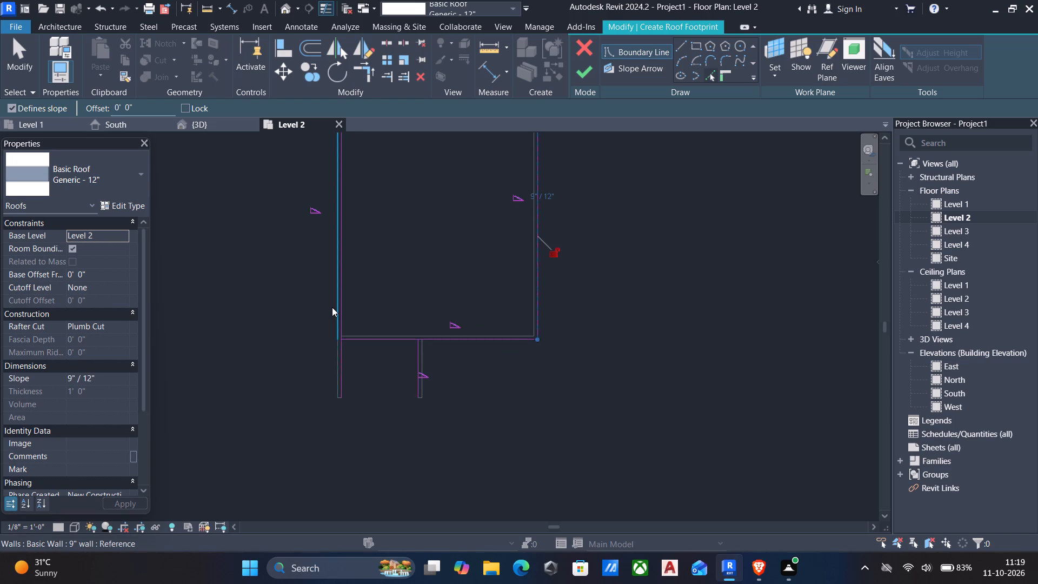
pyautogui.click(332, 307)
# Add boundary lines along the second projecting wall's east face and the south ends of both projecting walls.
pyautogui.scroll(10, 421, 398)
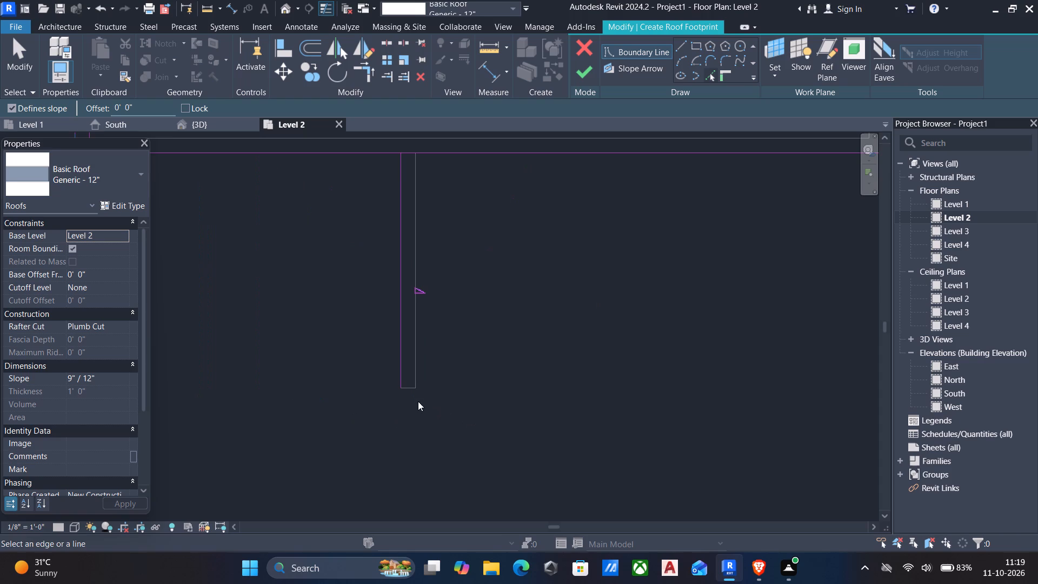
pyautogui.click(405, 391)
pyautogui.click(414, 360)
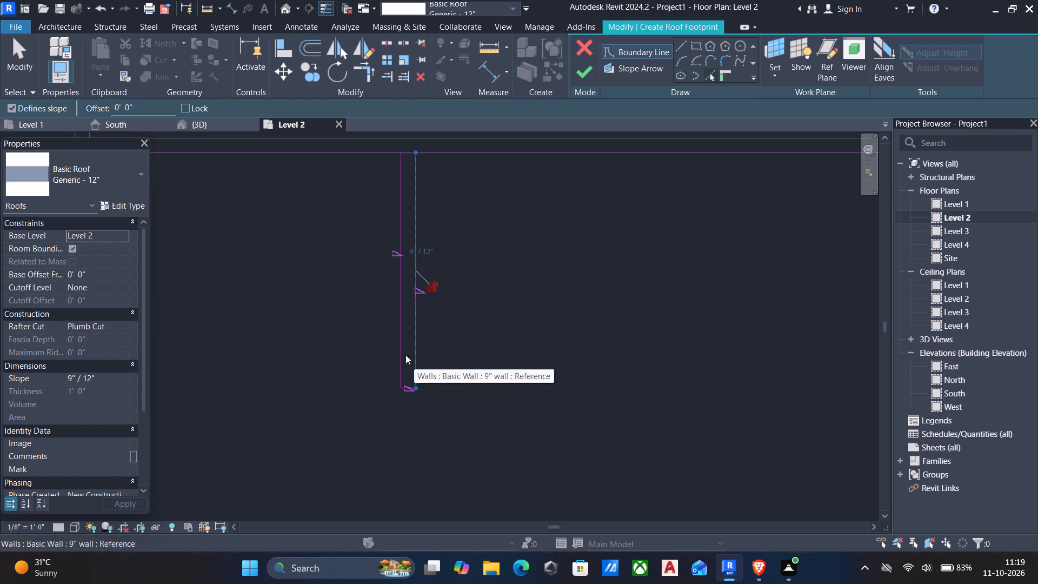
pyautogui.scroll(-6, 370, 348)
pyautogui.moveTo(364, 357); pyautogui.dragTo(418, 344, button='middle')
pyautogui.scroll(7, 419, 344)
pyautogui.click(275, 342)
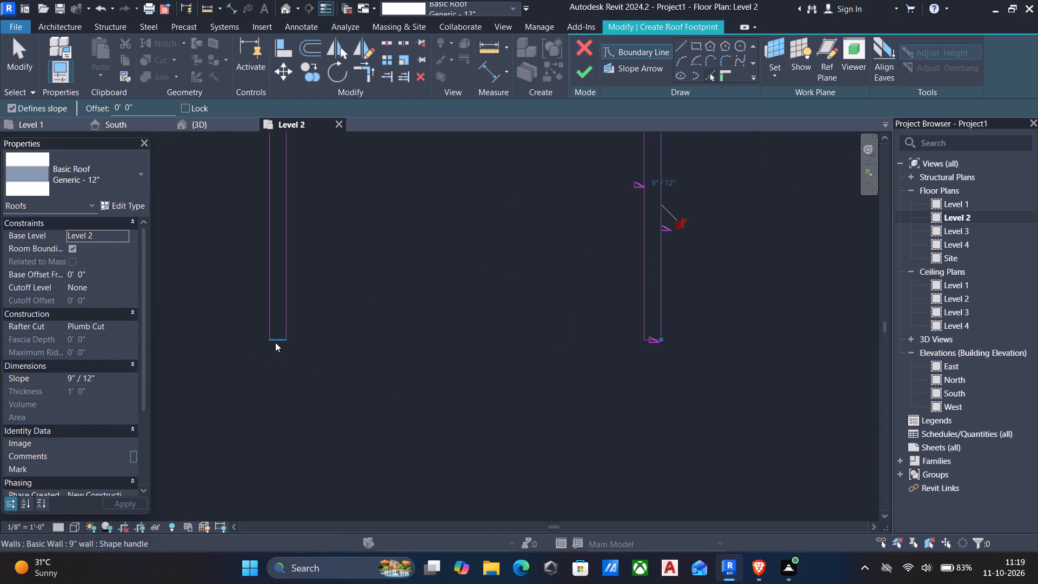
# Add a boundary line along the north wall's outer face.
pyautogui.scroll(-7, 330, 340)
pyautogui.moveTo(390, 310); pyautogui.dragTo(416, 450, button='middle')
pyautogui.scroll(-7, 429, 476)
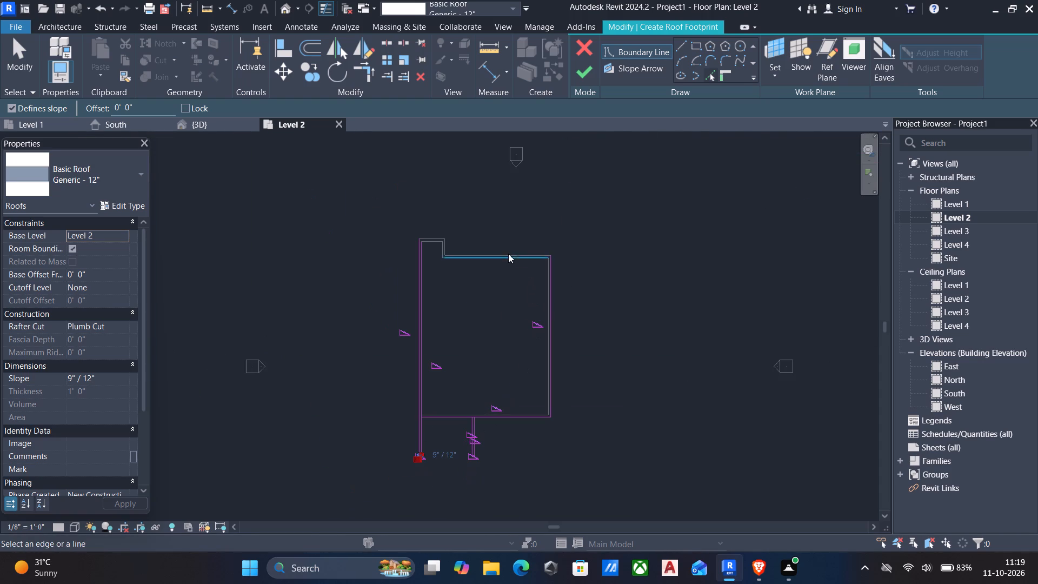
pyautogui.click(501, 251)
pyautogui.scroll(5, 442, 250)
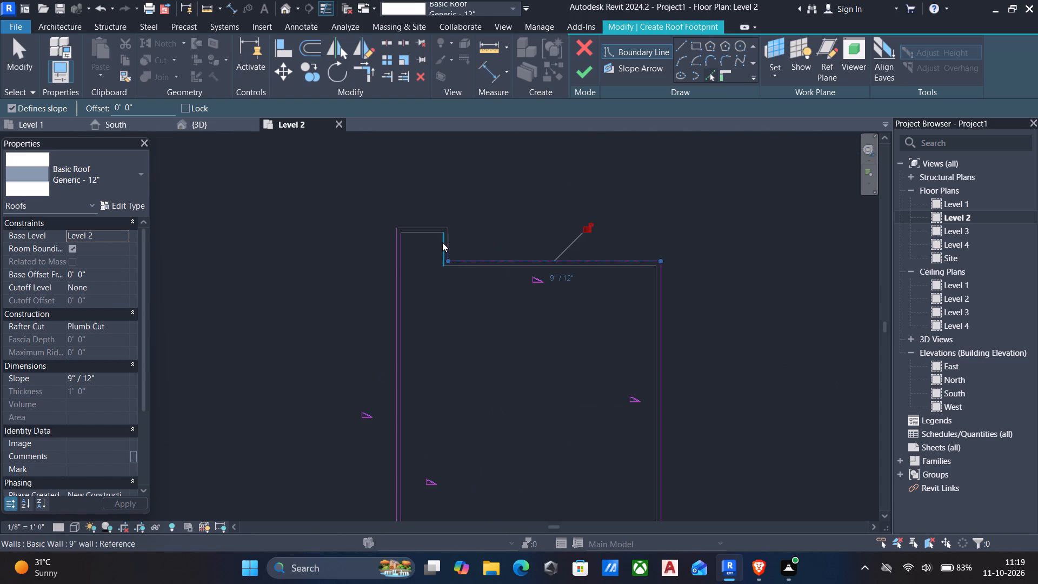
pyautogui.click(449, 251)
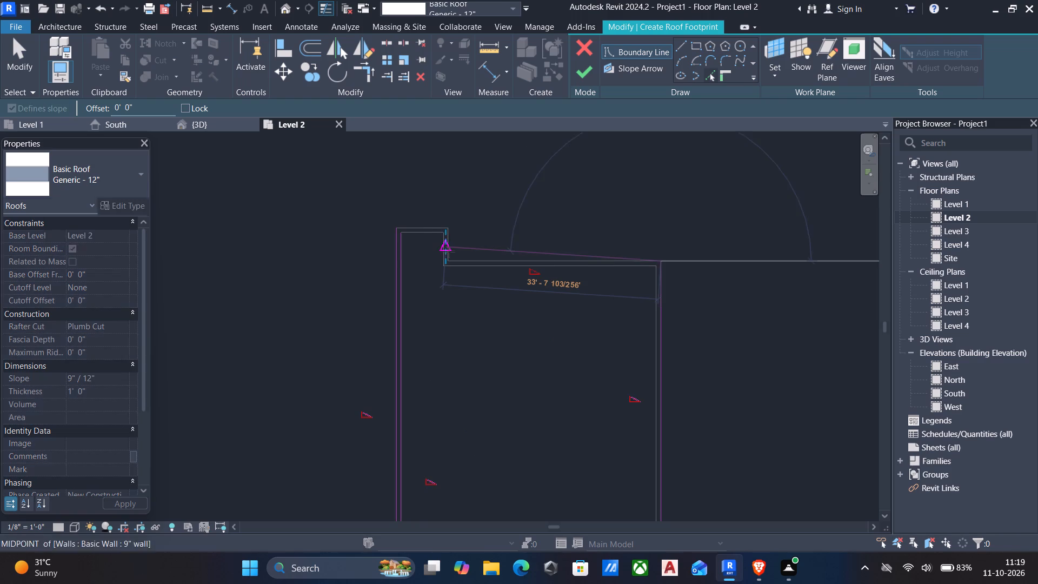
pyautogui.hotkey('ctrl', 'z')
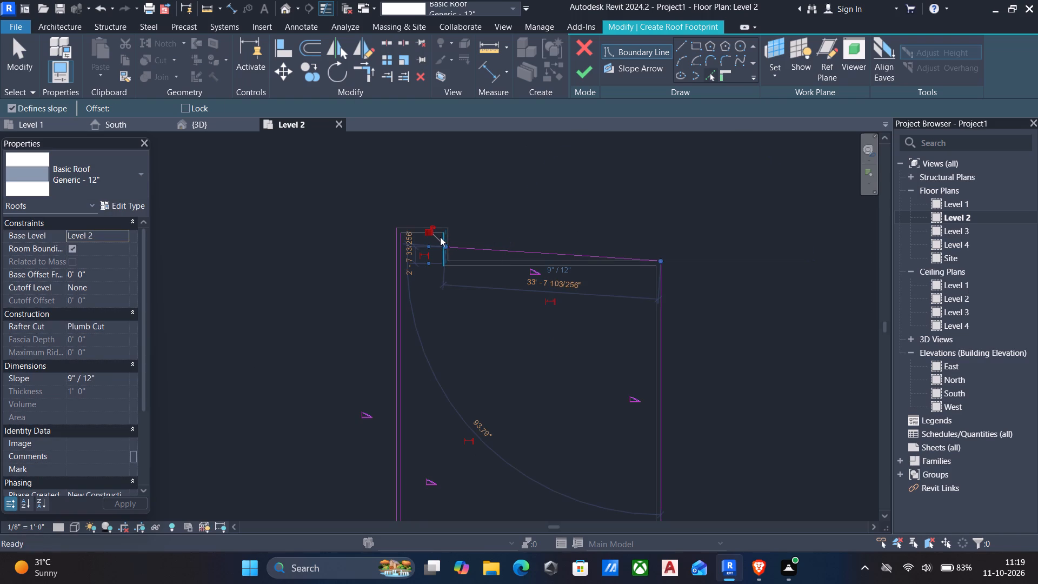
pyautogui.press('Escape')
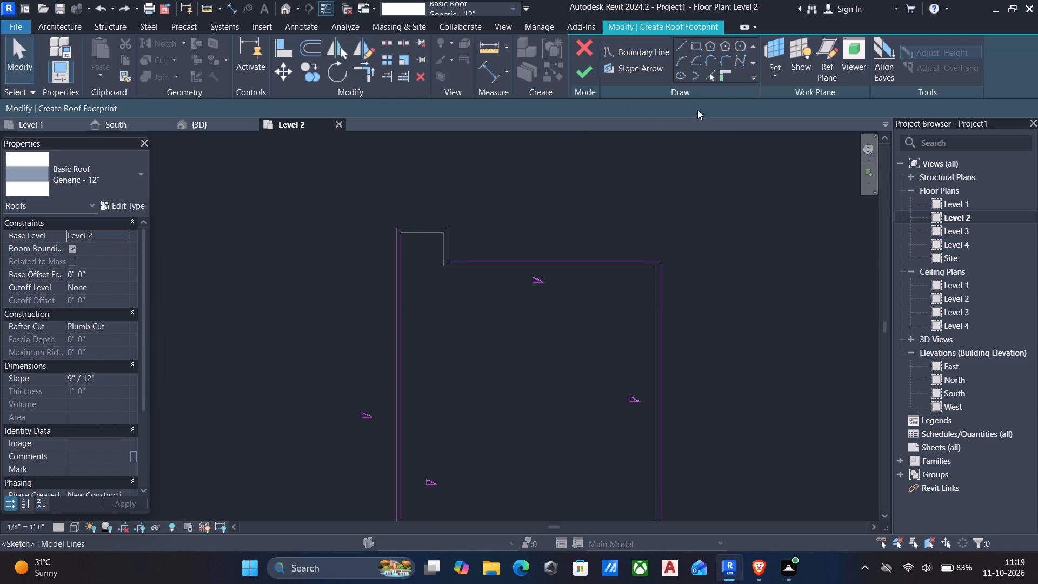
# Add boundary lines along the outer east and north faces of the north-west projection.
pyautogui.scroll(1, 717, 89)
pyautogui.click(709, 76)
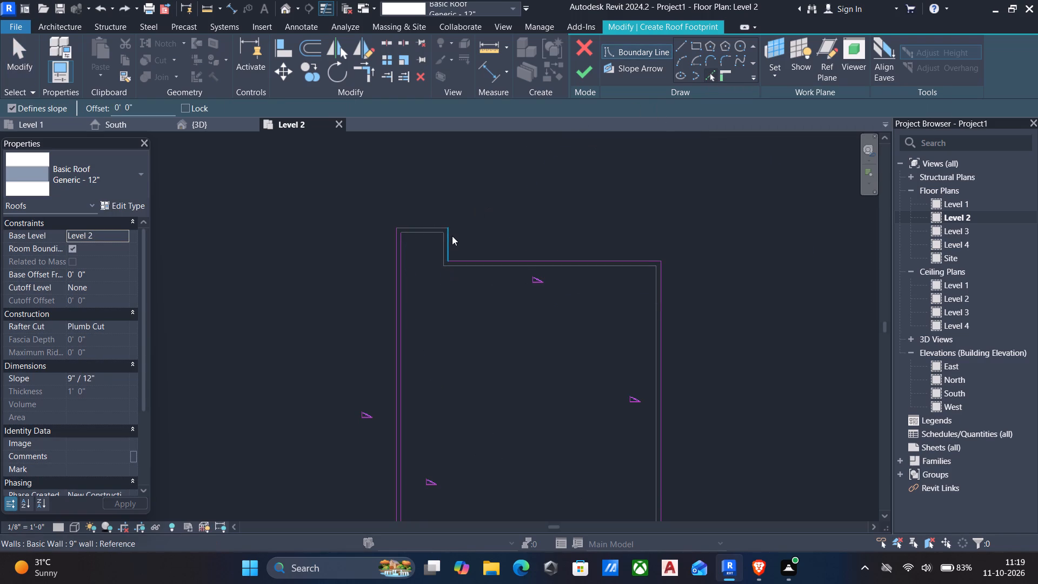
pyautogui.click(451, 236)
pyautogui.click(424, 223)
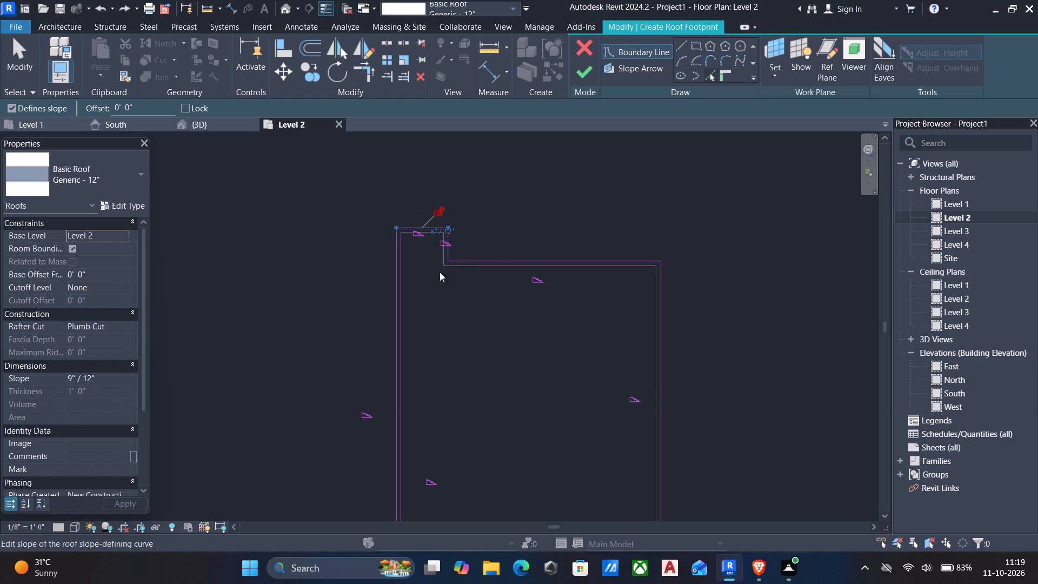
# Trim the western projecting wall's inner-face line and the south boundary line to a corner, keeping the part south of the building.
pyautogui.moveTo(465, 316); pyautogui.dragTo(497, 228, button='middle')
pyautogui.scroll(-7, 497, 228)
pyautogui.scroll(6, 507, 393)
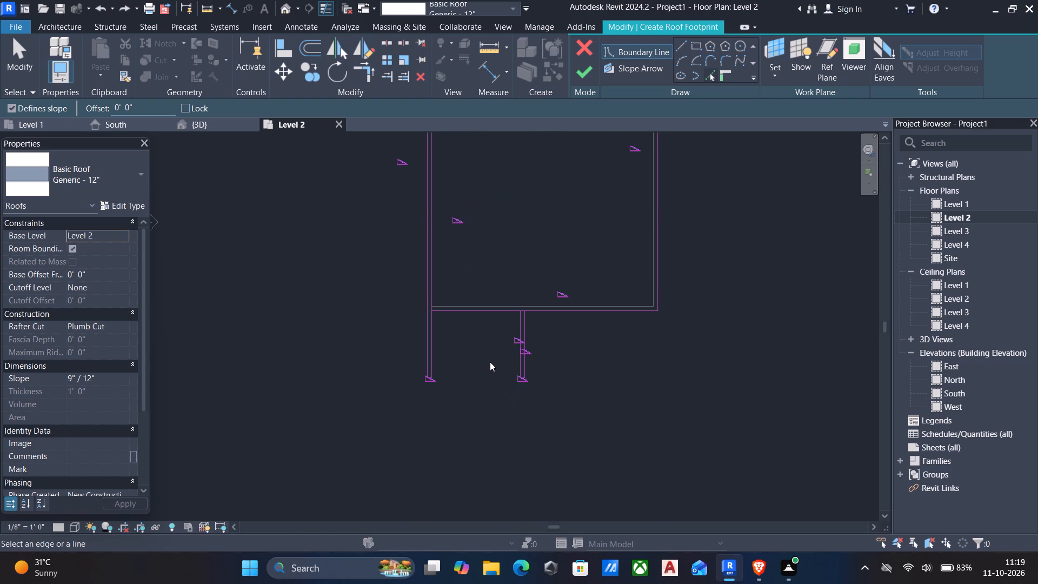
pyautogui.press('Escape')
pyautogui.write('tr')
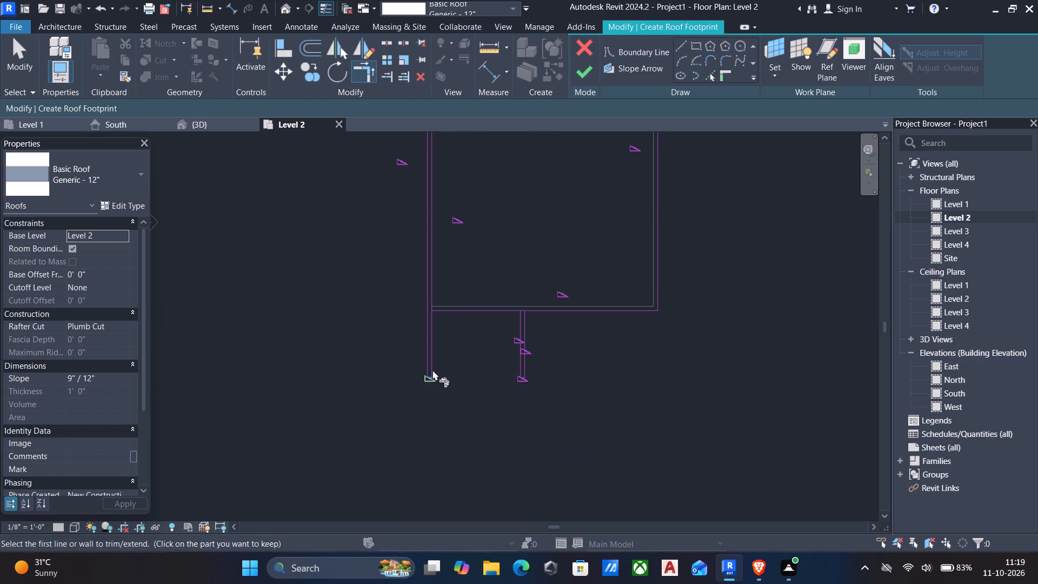
pyautogui.click(431, 354)
pyautogui.click(458, 309)
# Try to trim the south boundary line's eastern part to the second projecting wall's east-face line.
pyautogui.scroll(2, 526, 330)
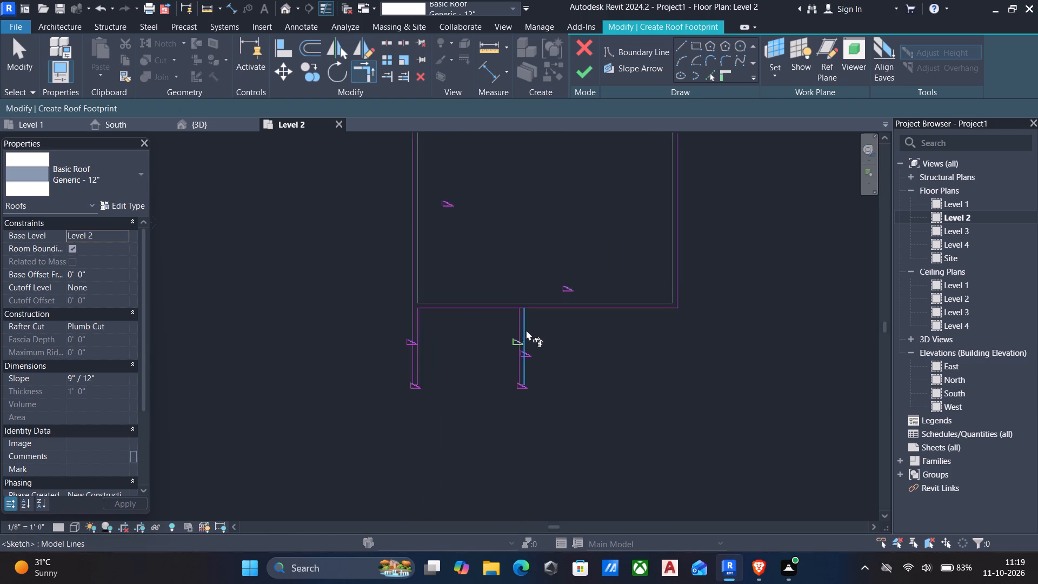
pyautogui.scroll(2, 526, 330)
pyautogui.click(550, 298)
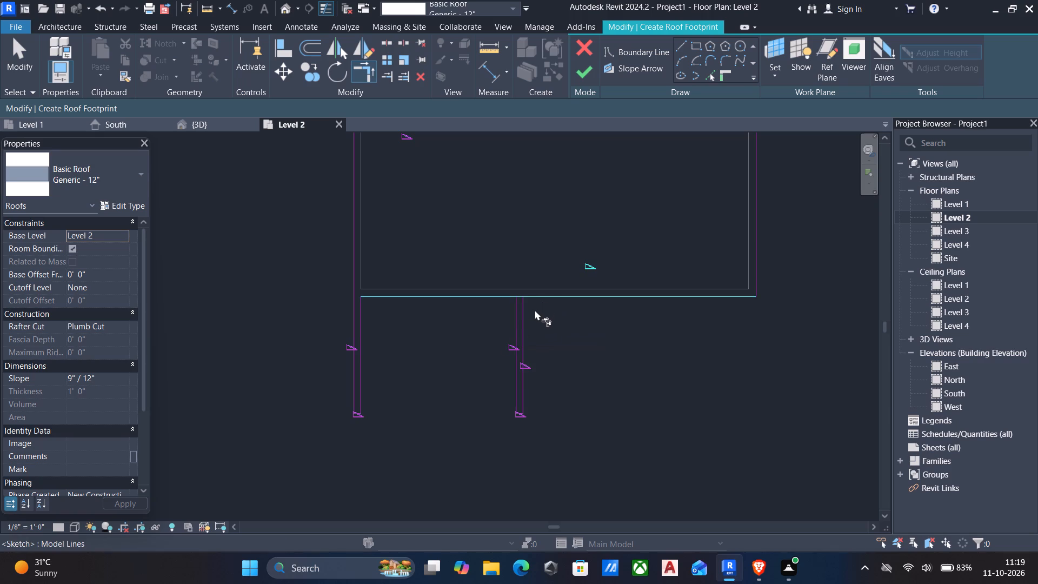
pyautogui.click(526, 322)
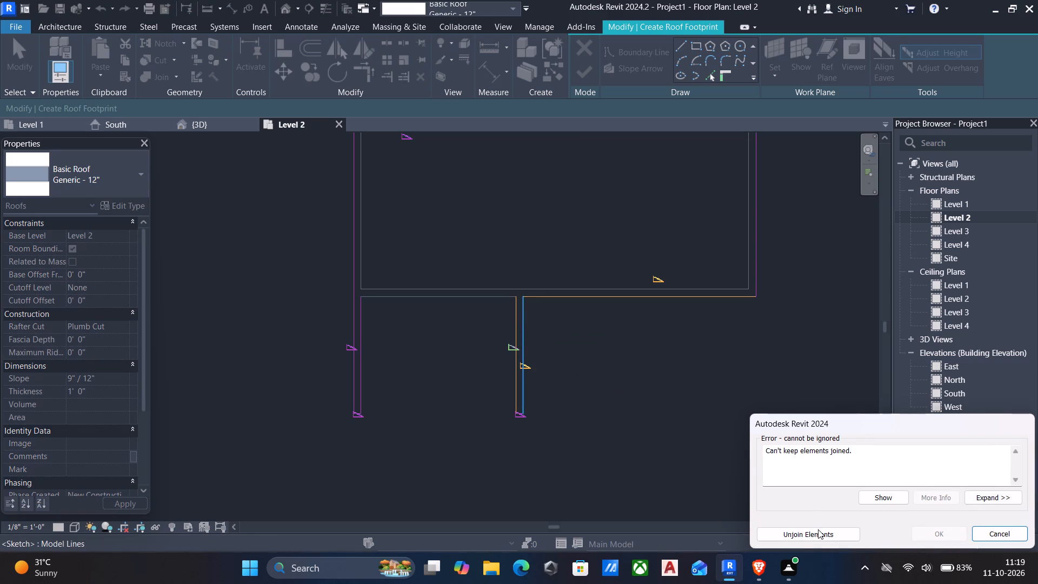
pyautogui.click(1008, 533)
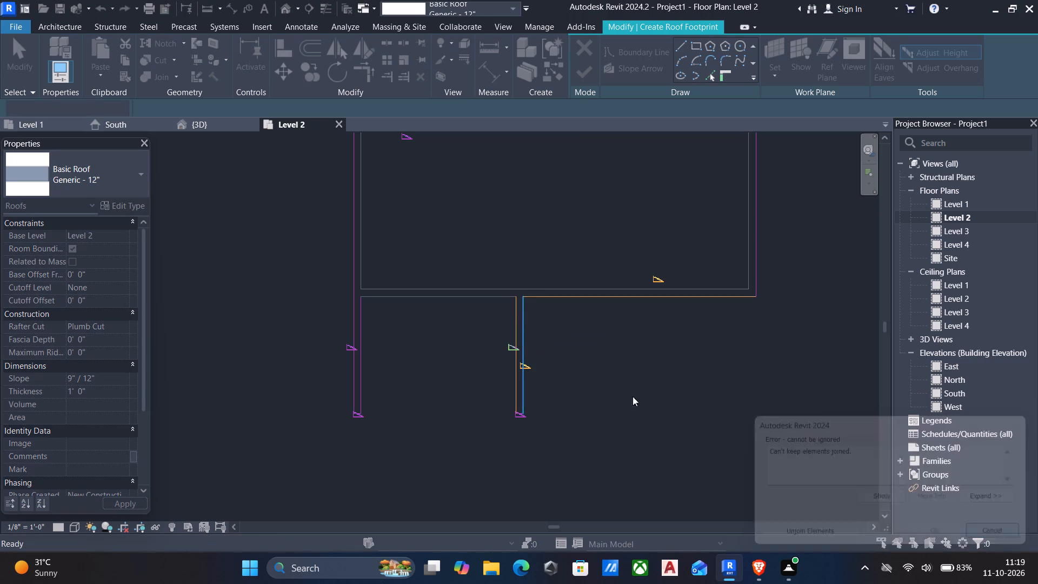
# Trim the south boundary line to the second projecting wall's west-face line, keeping the part between the projecting walls and unjoining the elements.
pyautogui.click(517, 326)
pyautogui.click(481, 298)
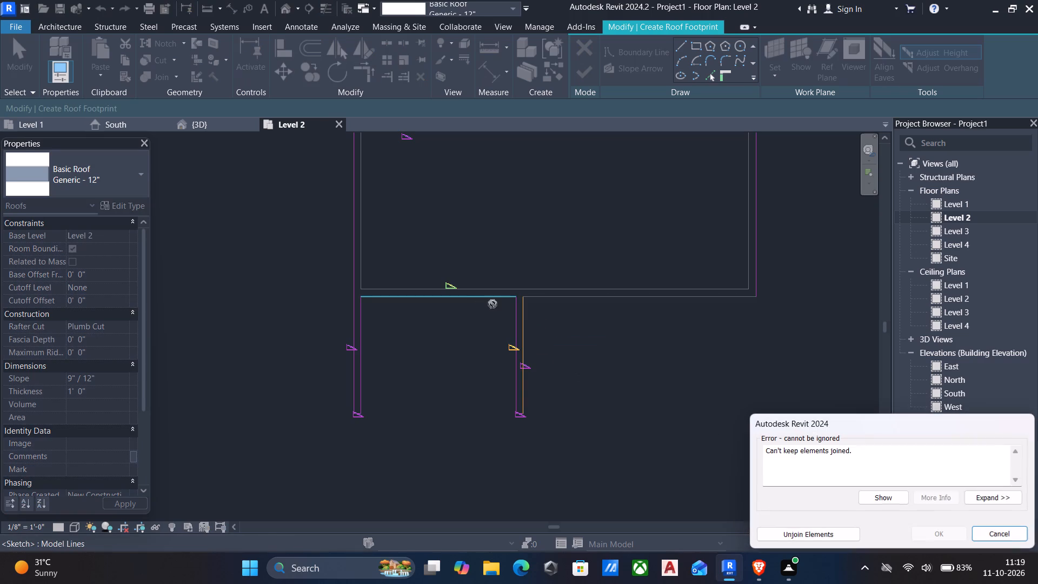
pyautogui.click(796, 530)
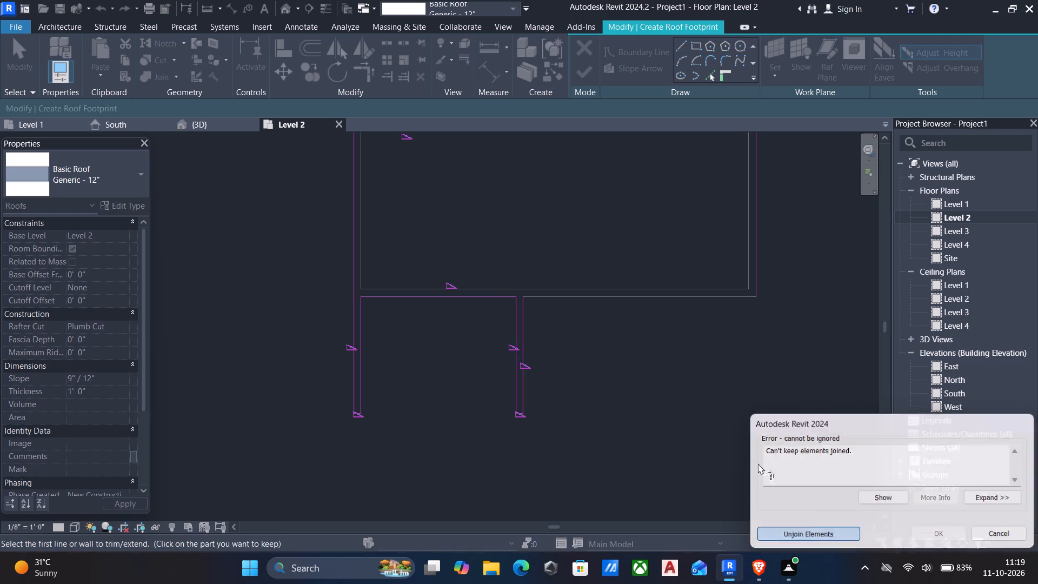
# Pick the south wall's outer face again and trim that line to the second projecting wall's east-face line, keeping the eastern part.
pyautogui.click(708, 77)
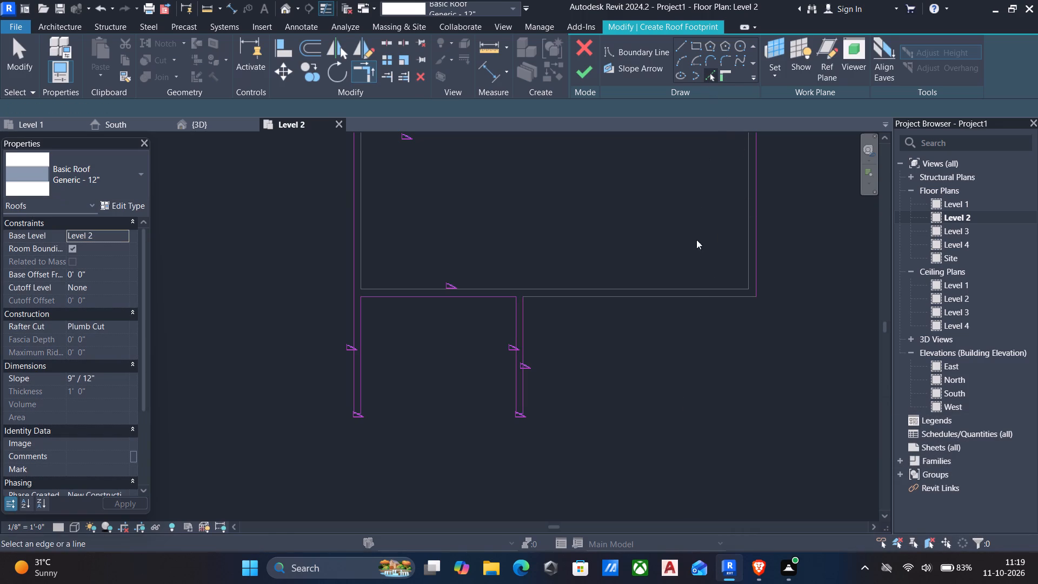
pyautogui.click(687, 294)
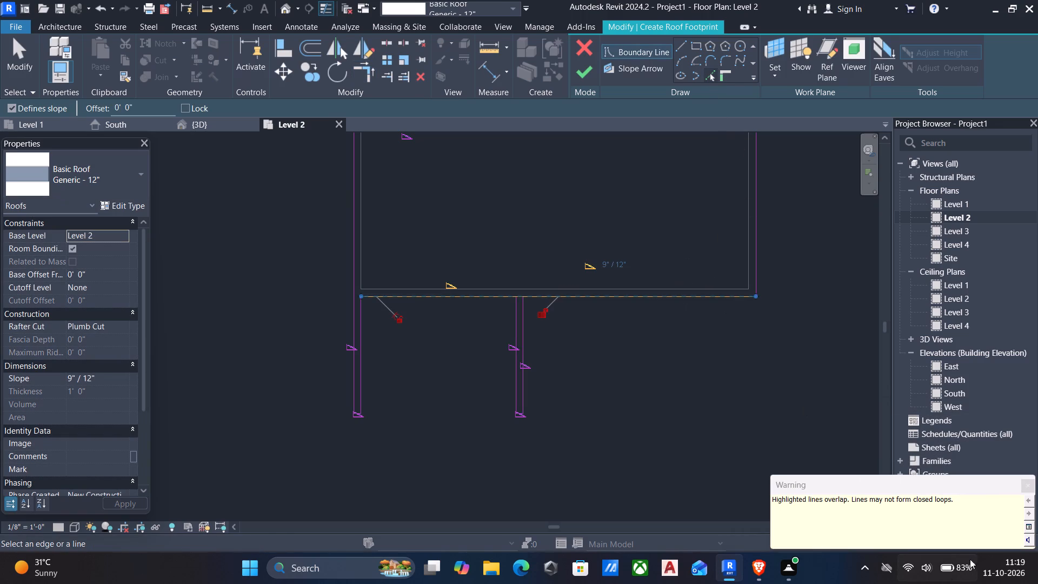
pyautogui.press('Escape')
pyautogui.press('t')
pyautogui.press('r')
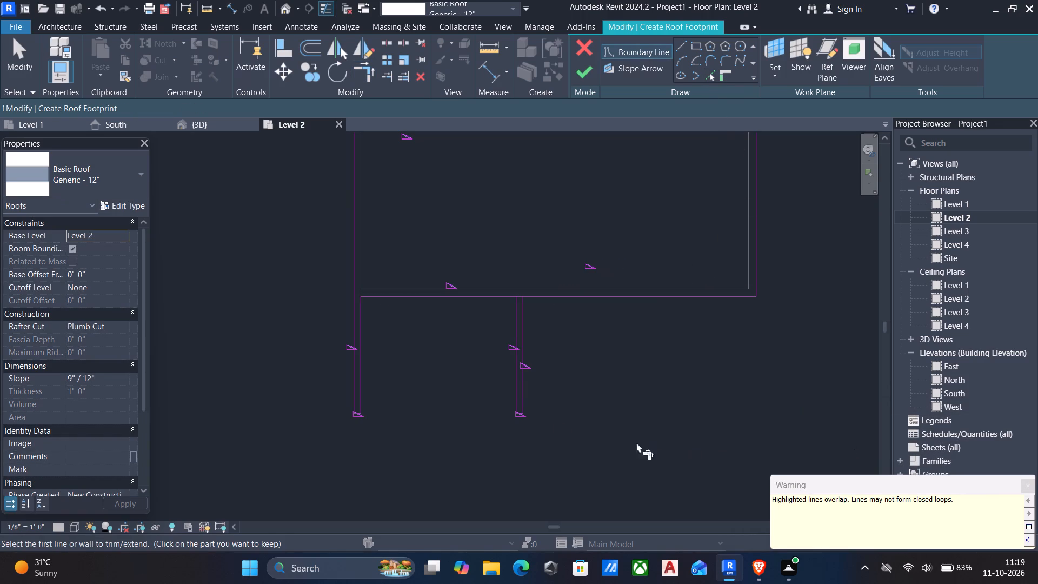
pyautogui.click(525, 331)
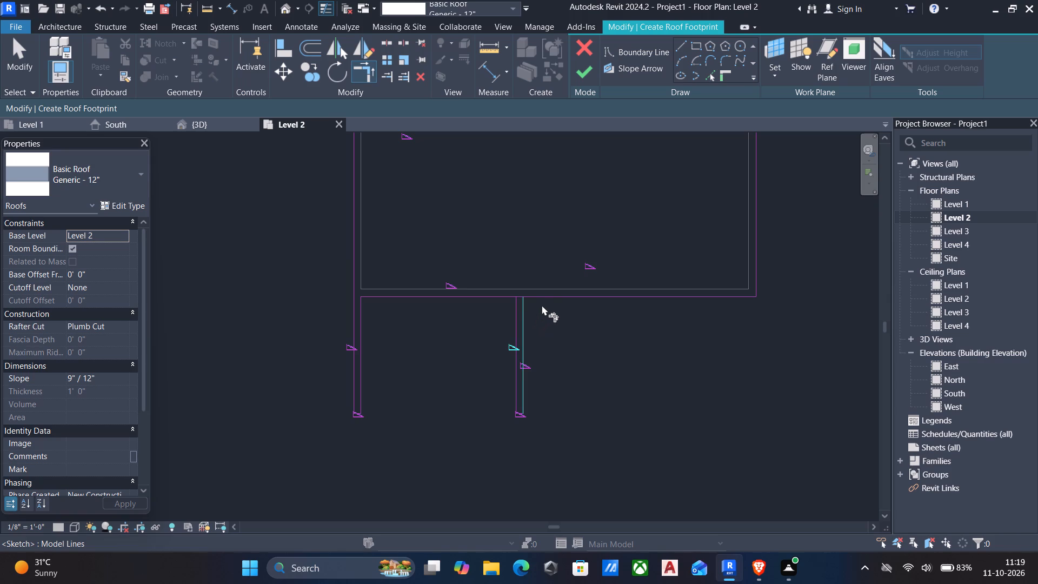
pyautogui.click(545, 298)
# Finish the roof footprint sketch to generate the Generic - 12" roof.
pyautogui.moveTo(447, 363); pyautogui.dragTo(441, 408, button='middle')
pyautogui.scroll(-3, 441, 408)
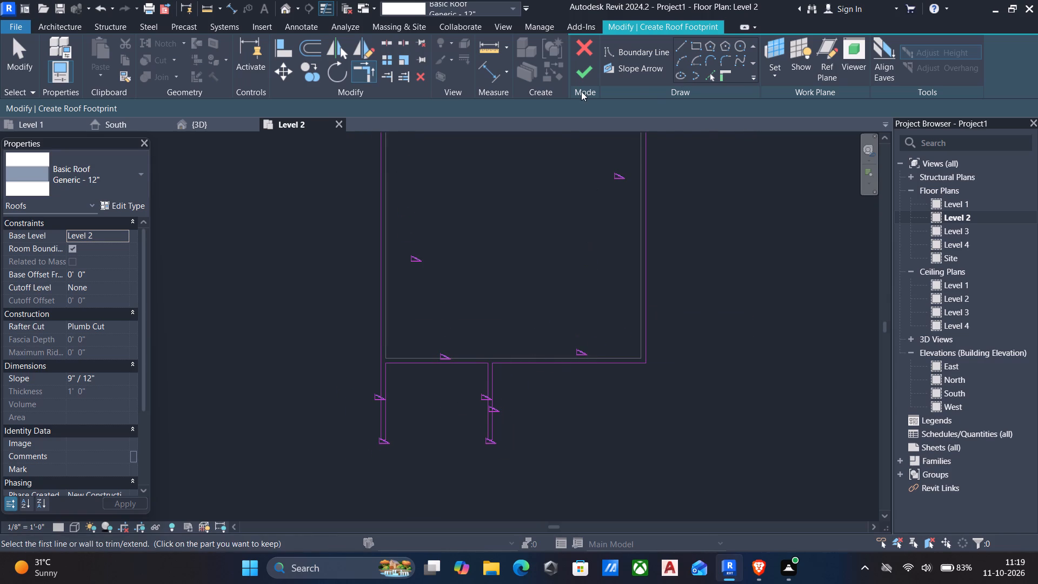
pyautogui.click(581, 76)
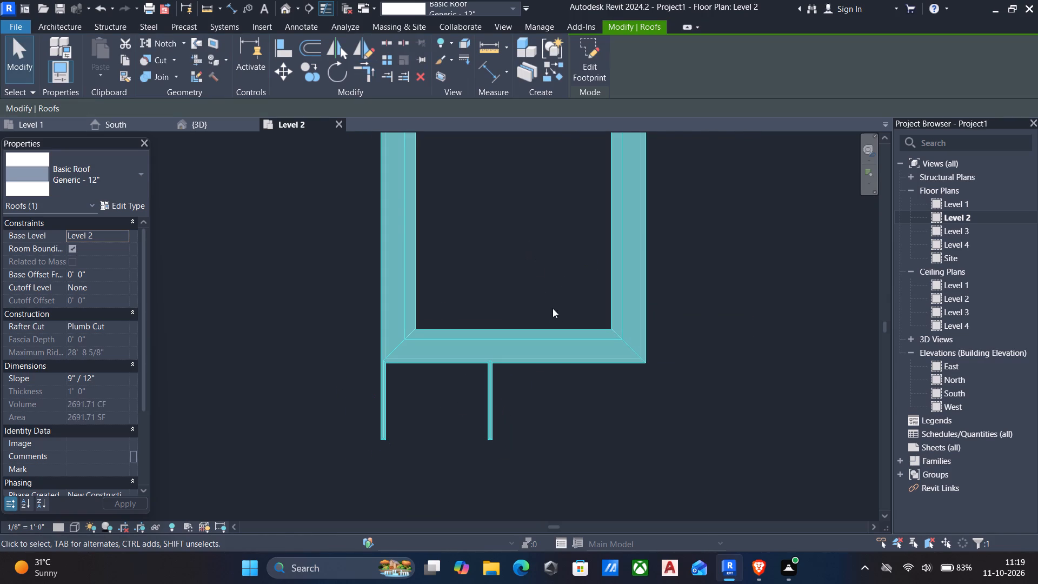
# Open the 3D view and set the roof's slope to 0" / 12".
pyautogui.click(280, 9)
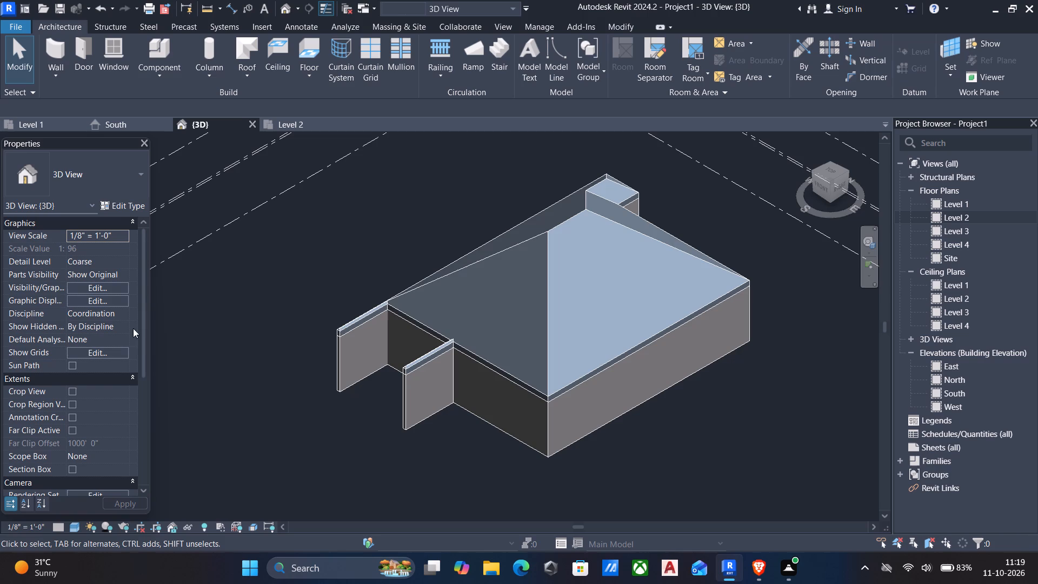
pyautogui.click(557, 227)
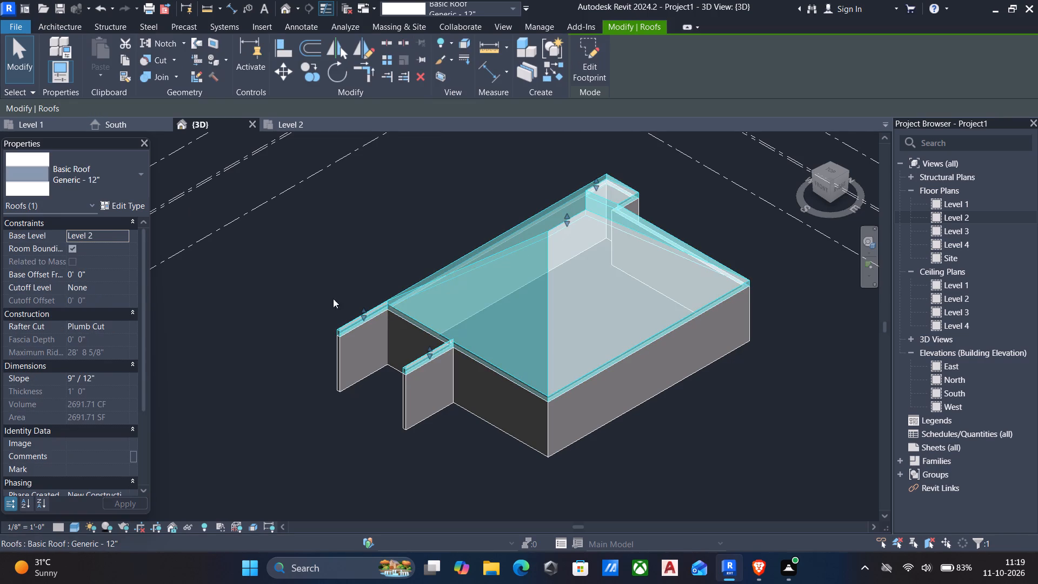
pyautogui.click(124, 375)
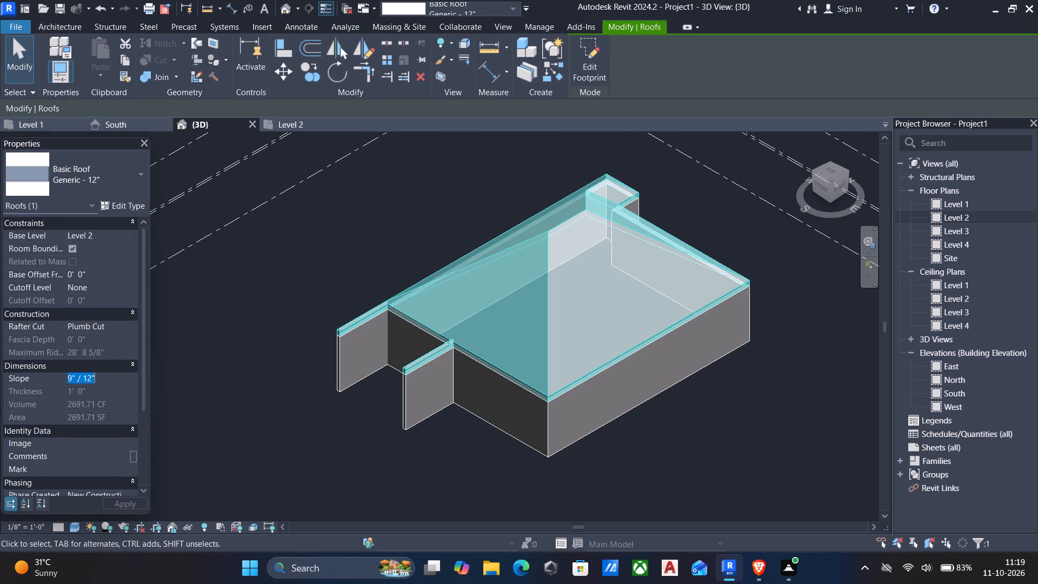
pyautogui.write("0'")
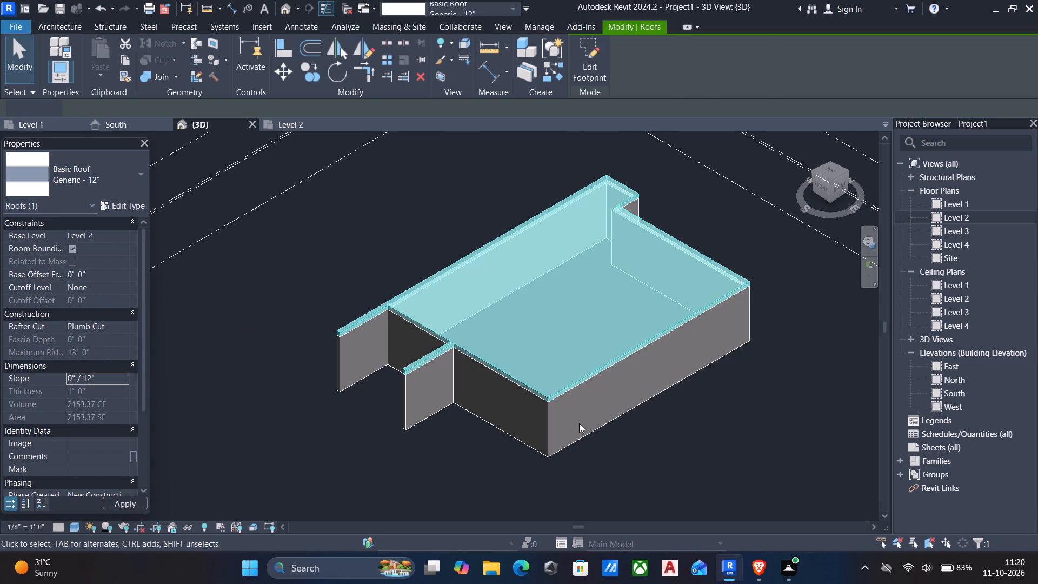
pyautogui.press('Escape')
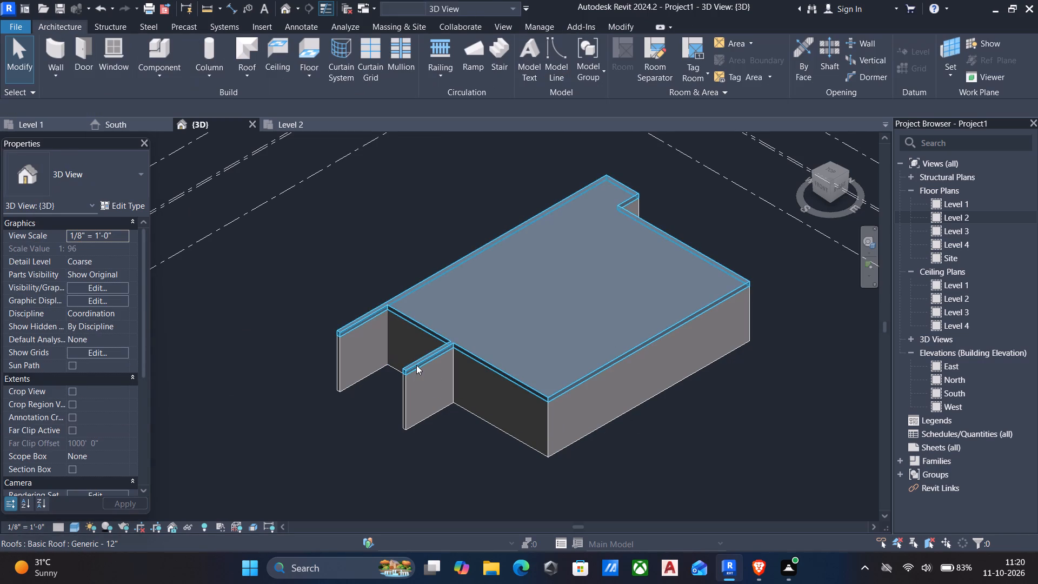
# Reopen the Generic - 12" roof's footprint sketch for editing in the Level 2 floor plan.
pyautogui.scroll(4, 416, 365)
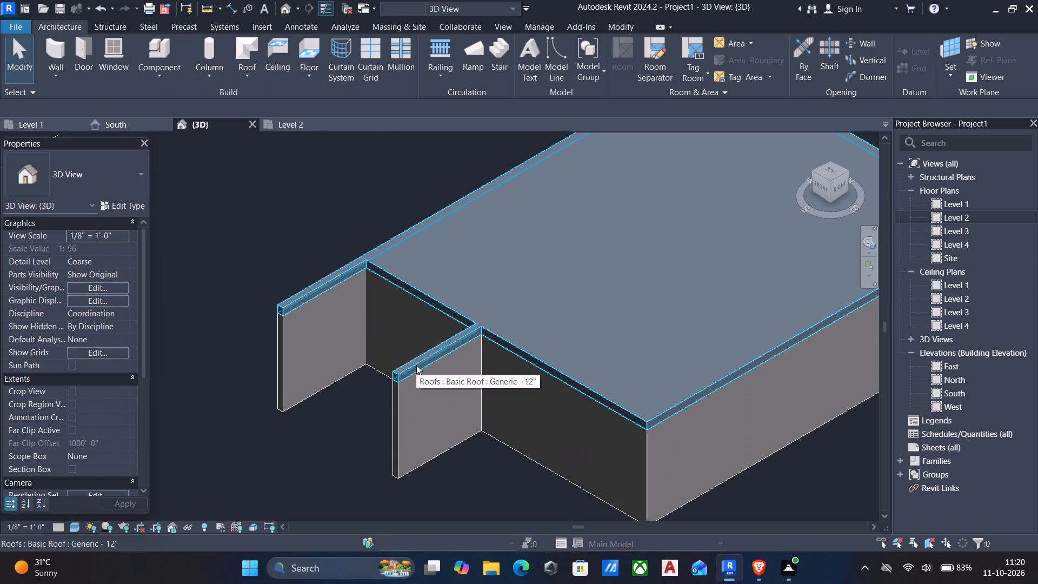
pyautogui.click(416, 365)
pyautogui.press('Escape')
pyautogui.keyDown('shift'); pyautogui.moveTo(416, 366); pyautogui.dragTo(416, 368, button='middle'); pyautogui.keyUp('shift')
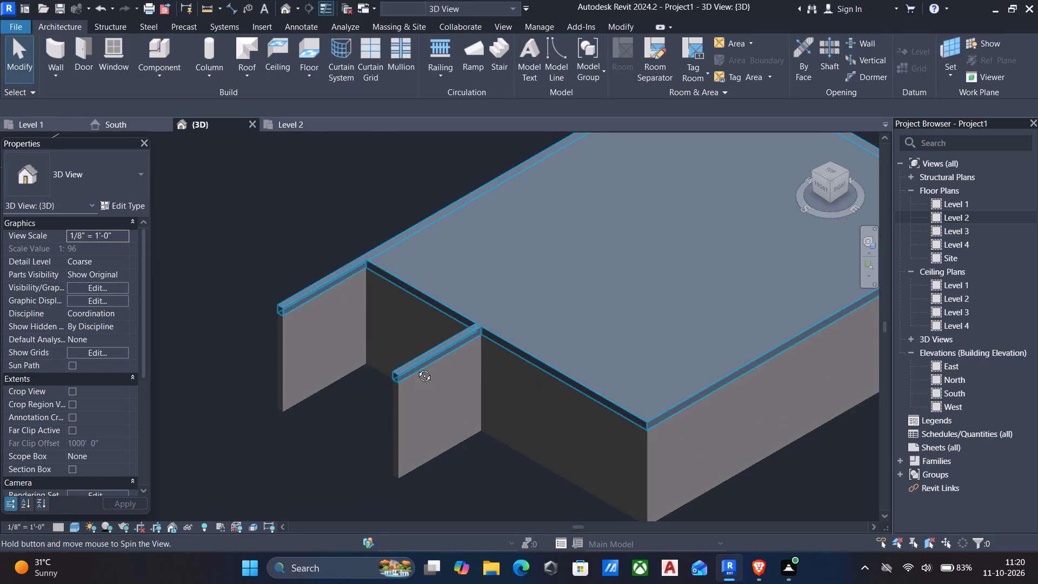
pyautogui.keyDown('shift'); pyautogui.moveTo(416, 368); pyautogui.dragTo(457, 293, button='middle'); pyautogui.keyUp('shift')
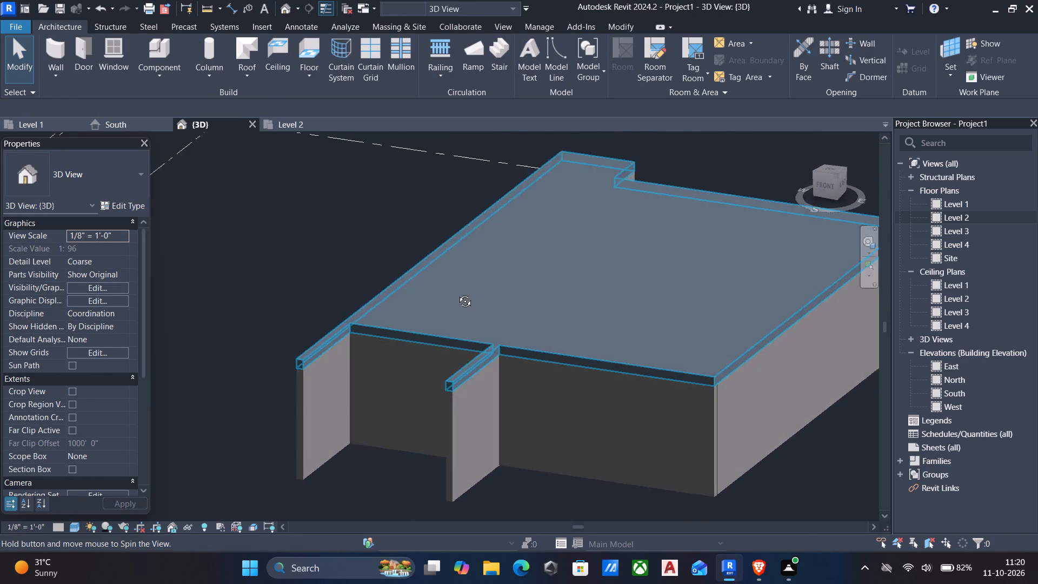
pyautogui.keyDown('shift'); pyautogui.moveTo(457, 293); pyautogui.dragTo(418, 309, button='middle'); pyautogui.keyUp('shift')
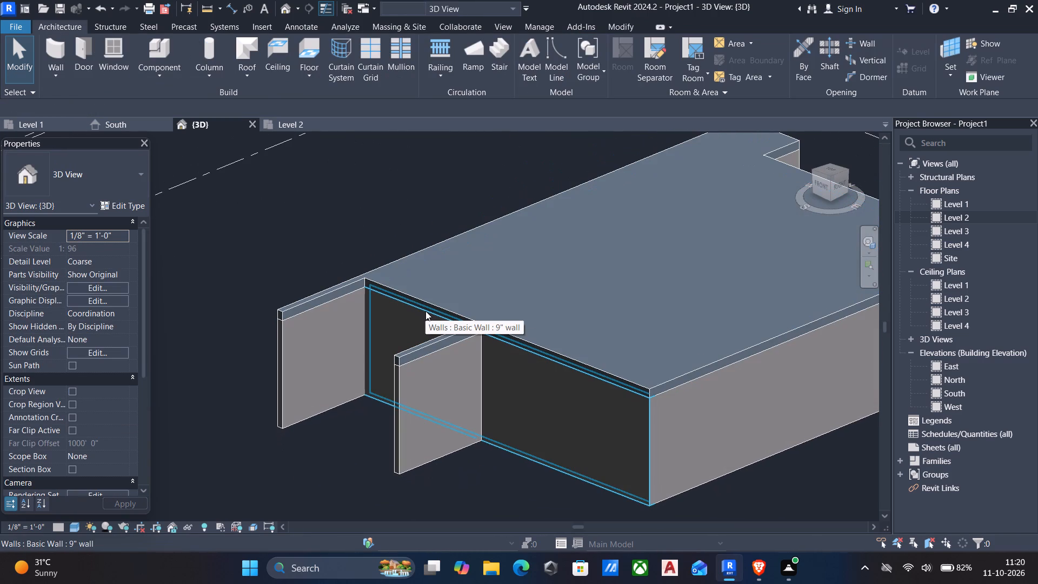
pyautogui.click(457, 316)
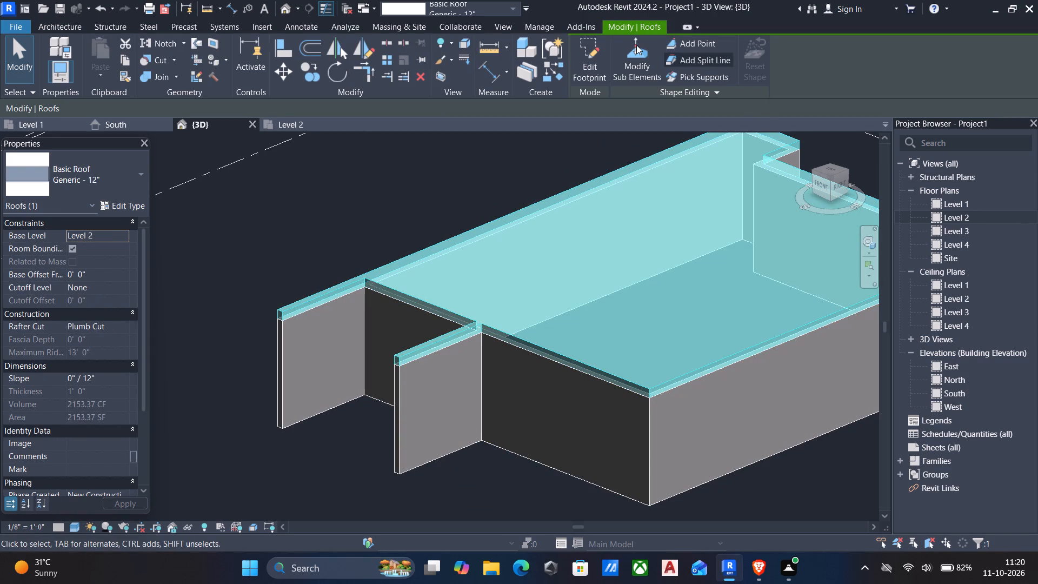
pyautogui.click(580, 52)
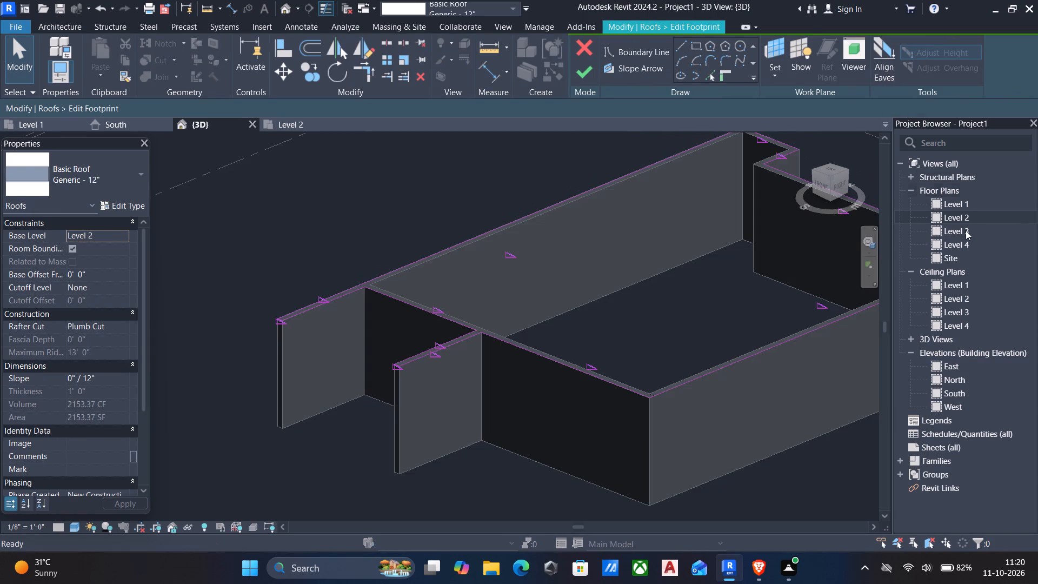
pyautogui.doubleClick(964, 219)
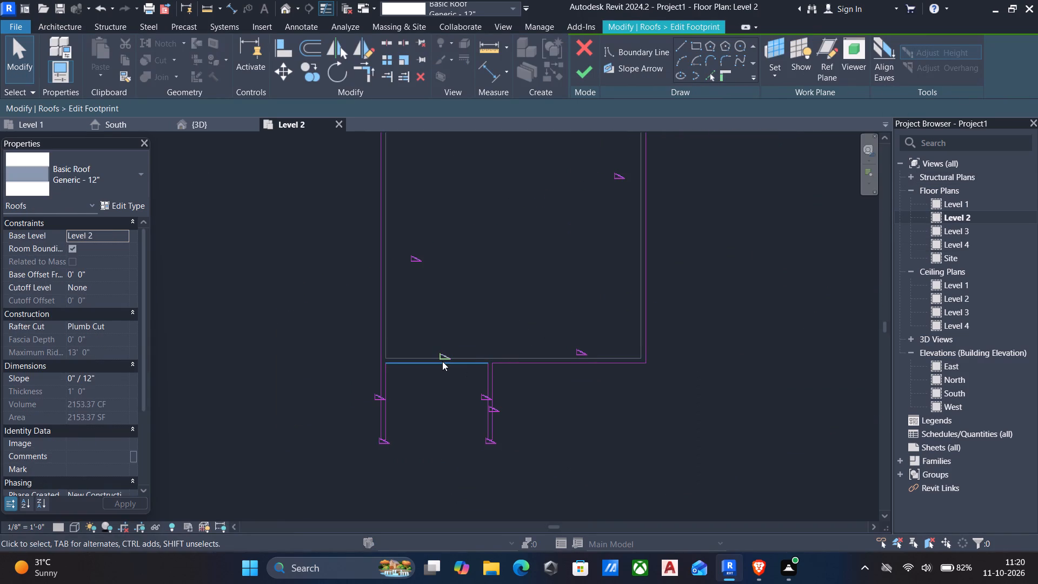
# Delete the three roof boundary lines around the recess: the south wall segment and the two projecting walls' inner-face lines.
pyautogui.click(442, 361)
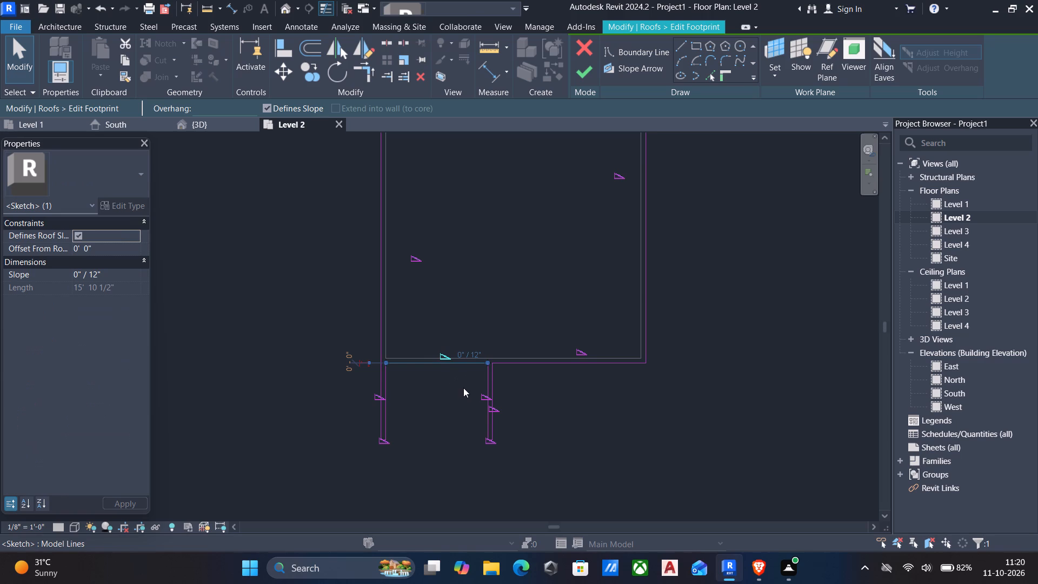
pyautogui.press('Delete')
pyautogui.click(385, 402)
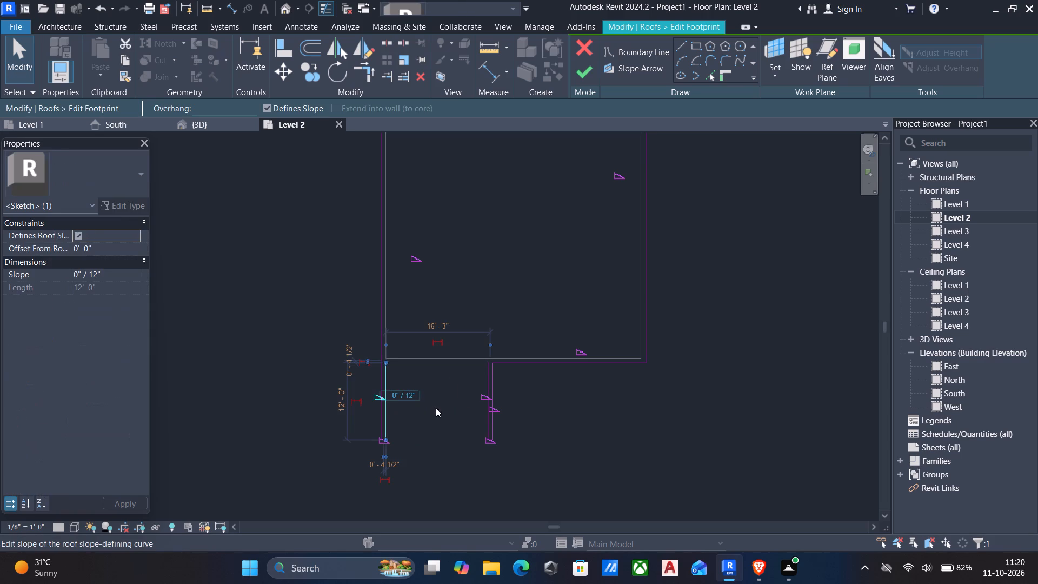
pyautogui.press('Delete')
pyautogui.click(489, 411)
pyautogui.press('Delete')
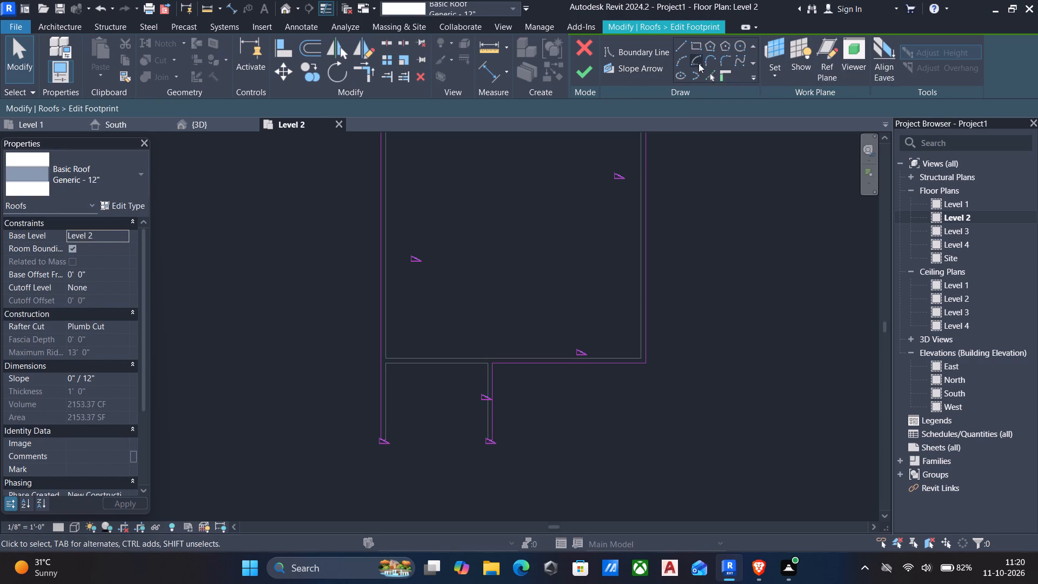
# Draw a straight boundary line about 15' 10 1/2" long joining the inner corners of the two projecting walls' south ends.
pyautogui.click(678, 49)
pyautogui.scroll(5, 376, 455)
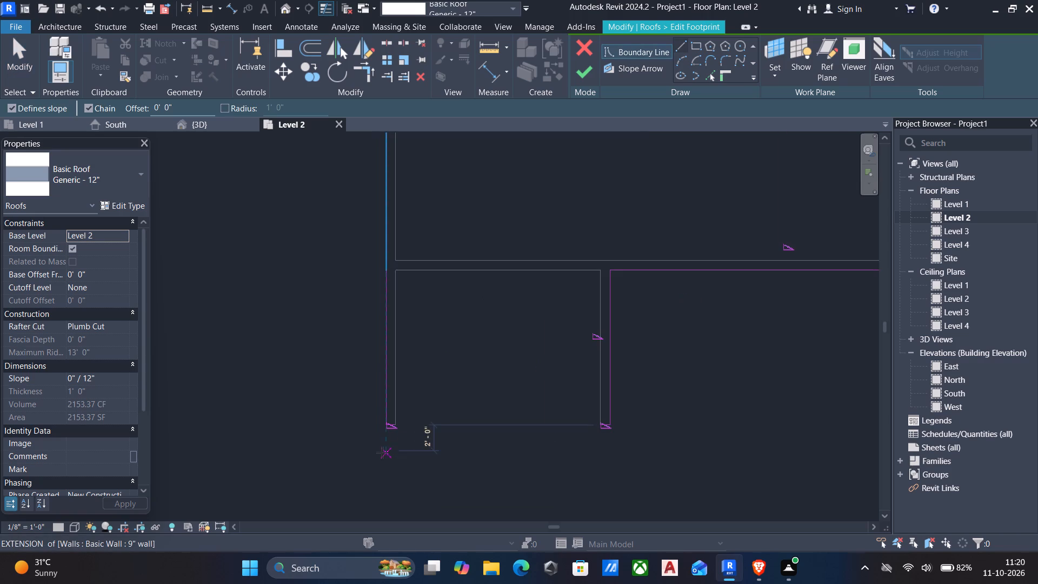
pyautogui.scroll(11, 383, 452)
pyautogui.click(409, 370)
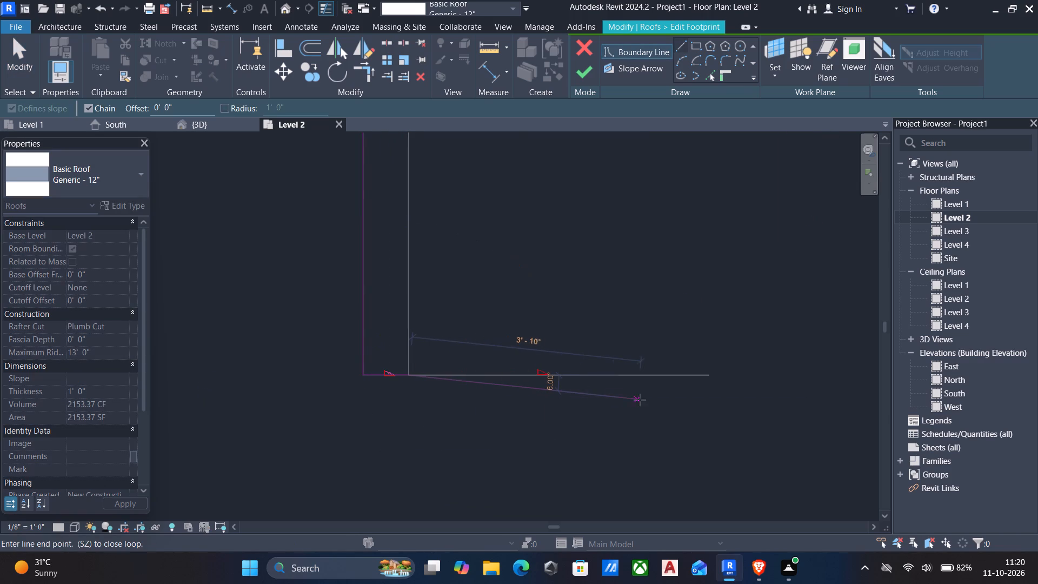
pyautogui.moveTo(640, 400); pyautogui.dragTo(501, 361, button='middle')
pyautogui.scroll(-5, 533, 367)
pyautogui.scroll(-5, 626, 355)
pyautogui.scroll(3, 631, 359)
pyautogui.scroll(9, 815, 357)
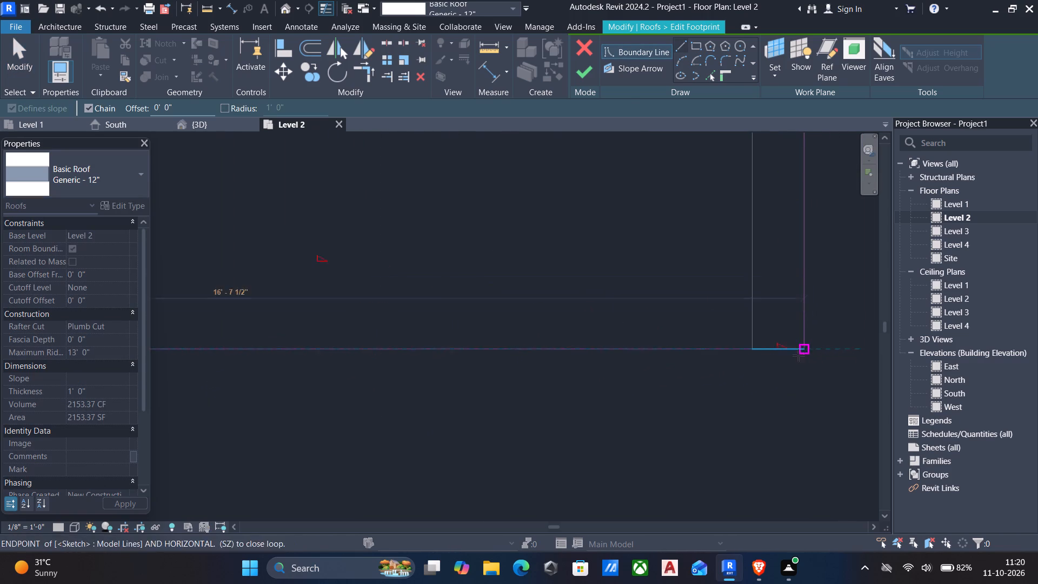
pyautogui.scroll(3, 799, 355)
pyautogui.click(710, 344)
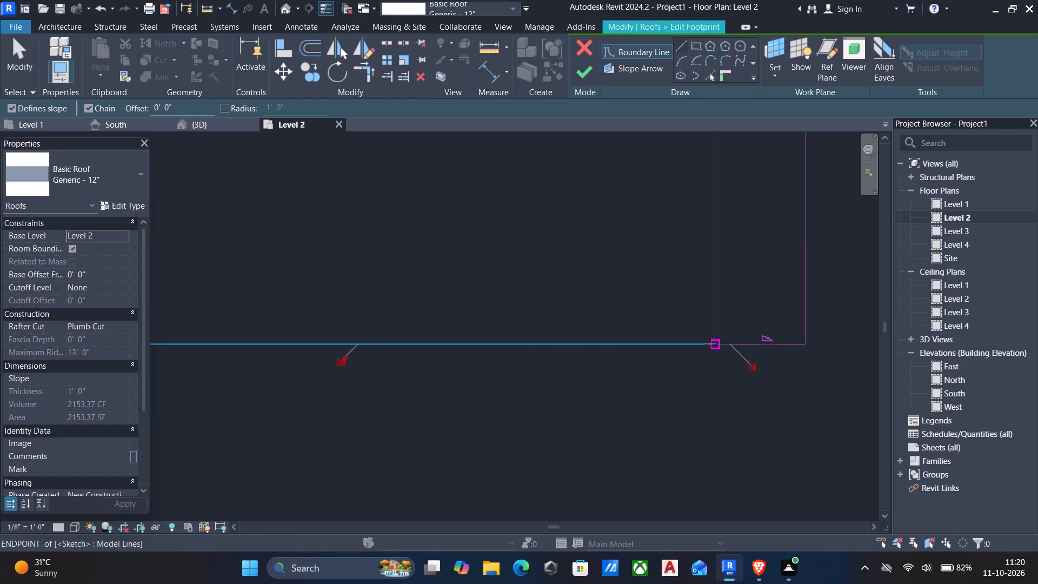
pyautogui.press('Escape')
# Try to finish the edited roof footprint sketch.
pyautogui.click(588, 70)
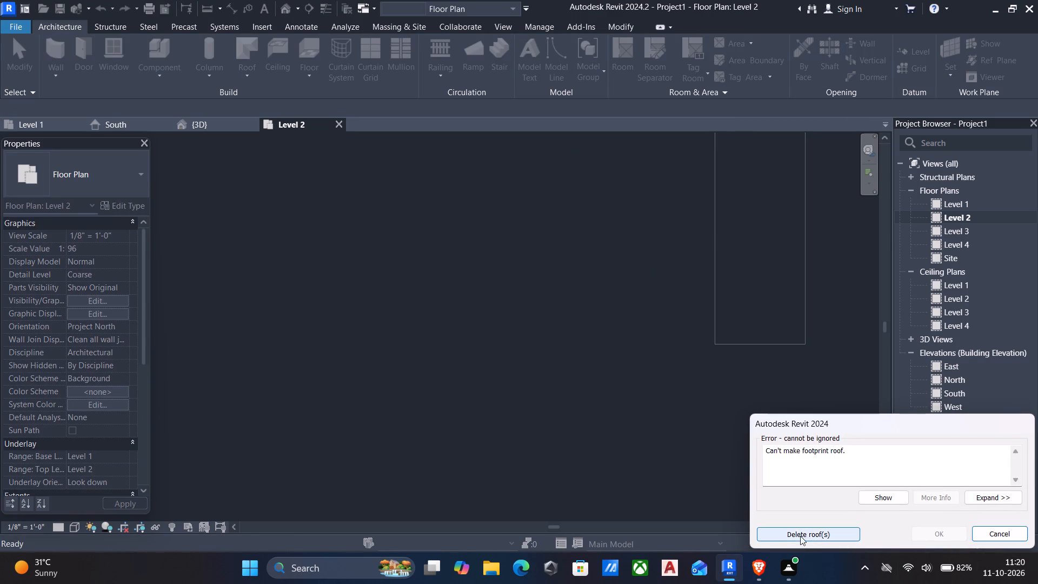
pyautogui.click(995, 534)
# Turn off Defines Slope for the new south boundary line, finish the roof footprint, and open the 3D view.
pyautogui.scroll(-2, 683, 443)
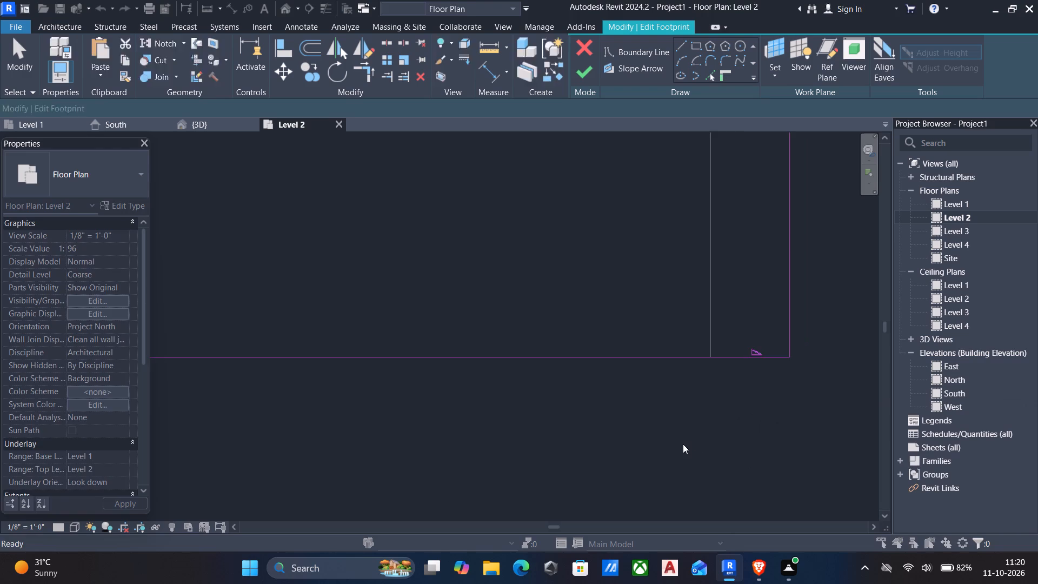
pyautogui.scroll(-10, 683, 444)
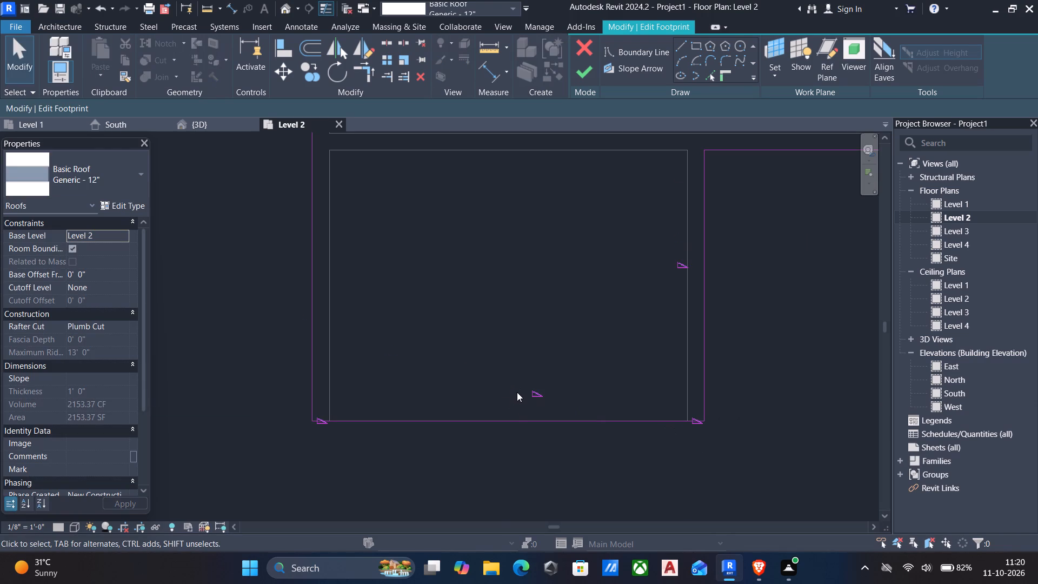
pyautogui.click(515, 416)
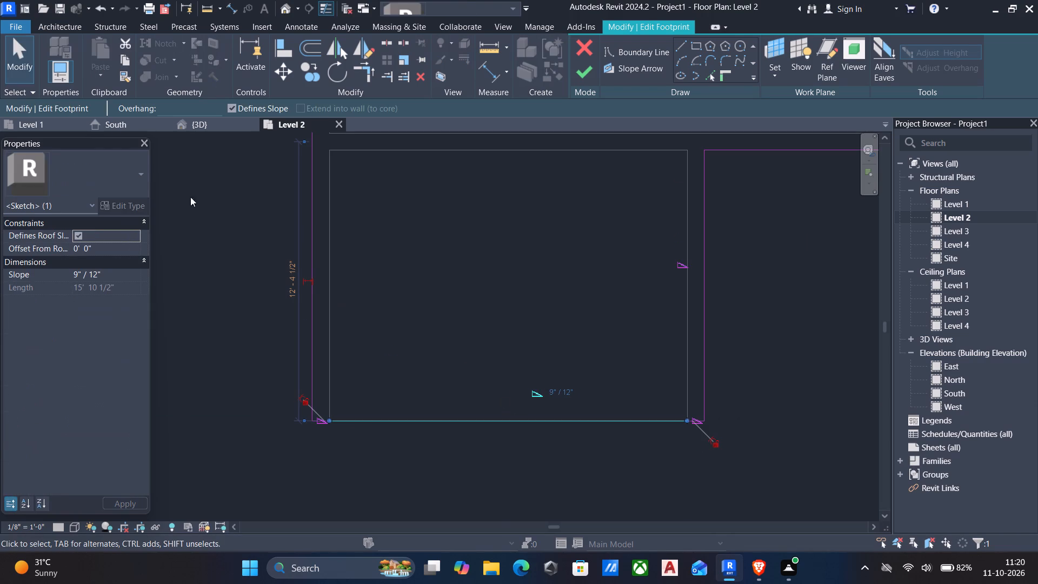
pyautogui.click(228, 104)
pyautogui.click(580, 72)
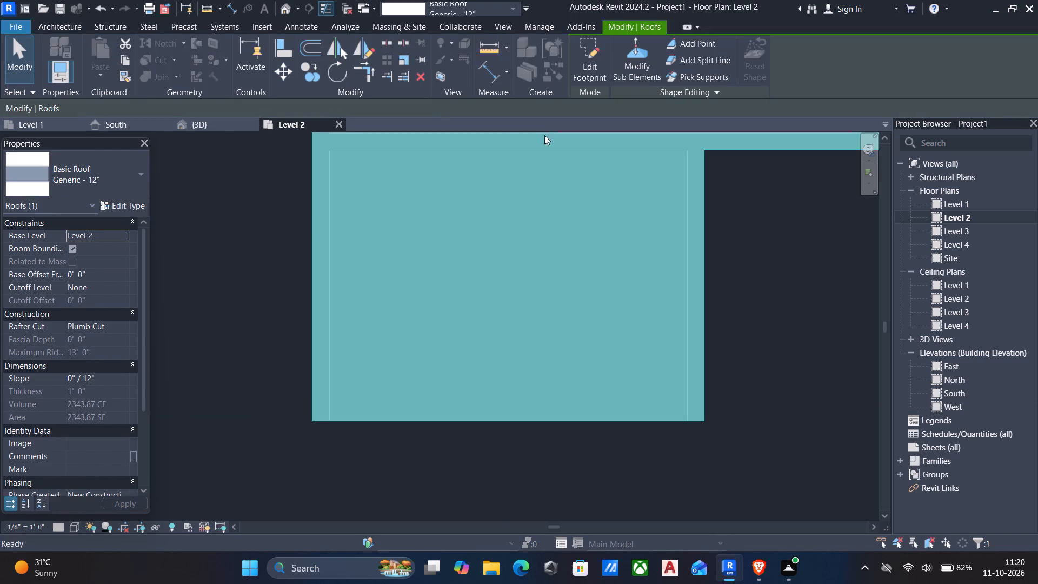
pyautogui.click(284, 6)
pyautogui.scroll(-6, 478, 286)
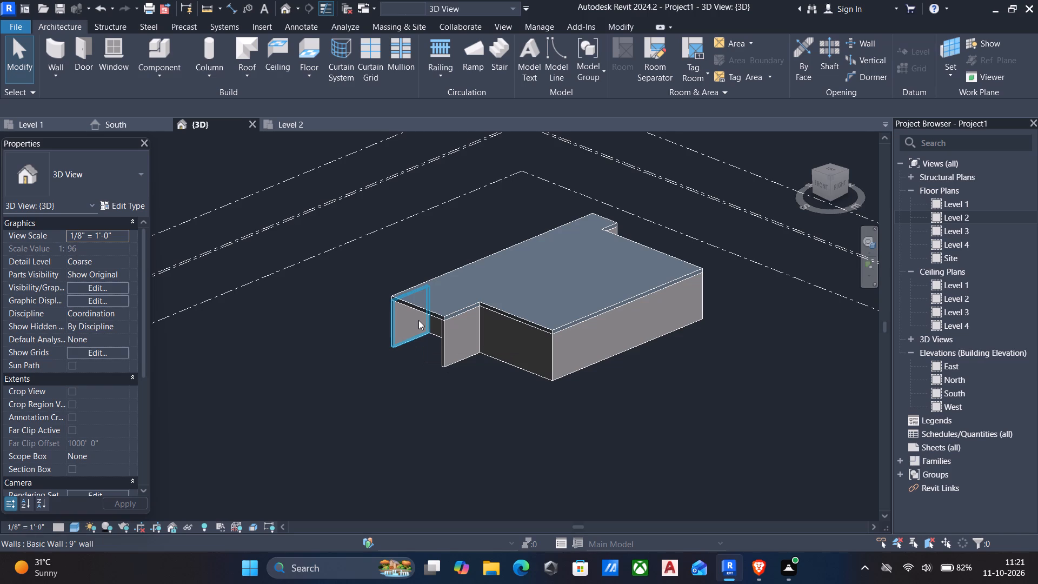
# Start an in-place model in the Generic Models category from the Level 1 floor plan, accepting the default name.
pyautogui.doubleClick(960, 205)
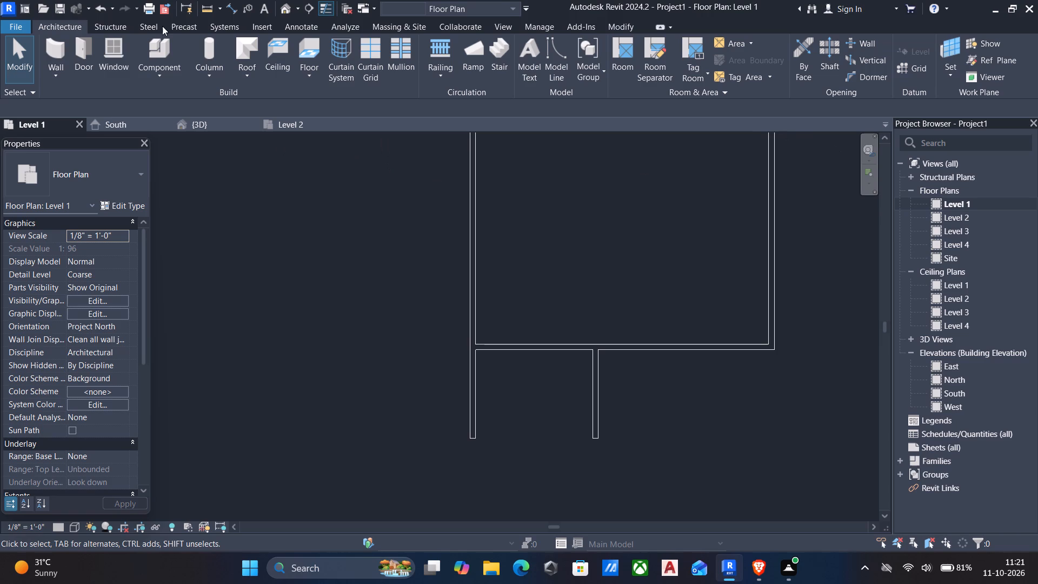
pyautogui.click(152, 73)
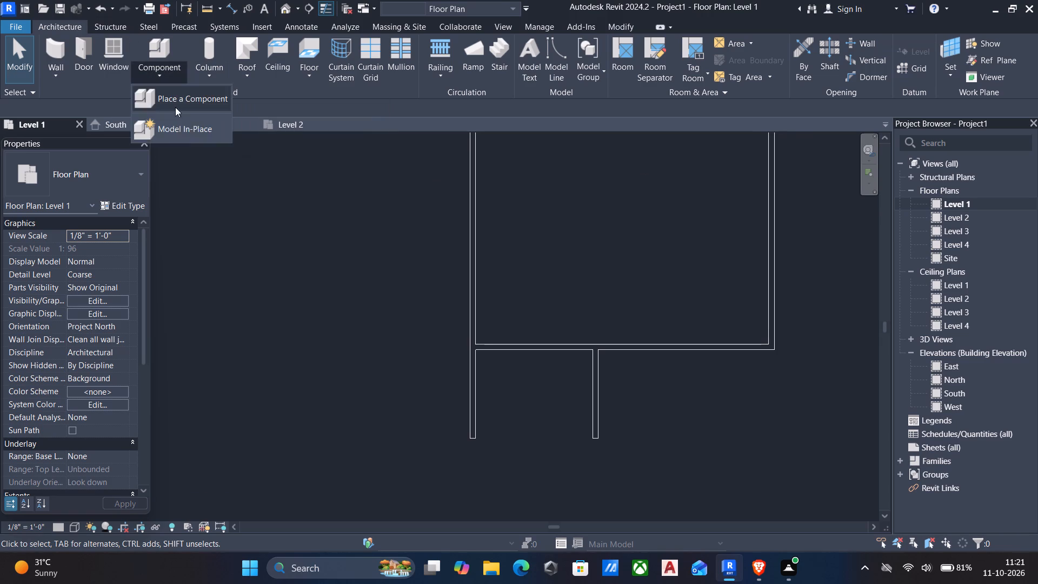
pyautogui.click(194, 125)
pyautogui.scroll(-1, 484, 245)
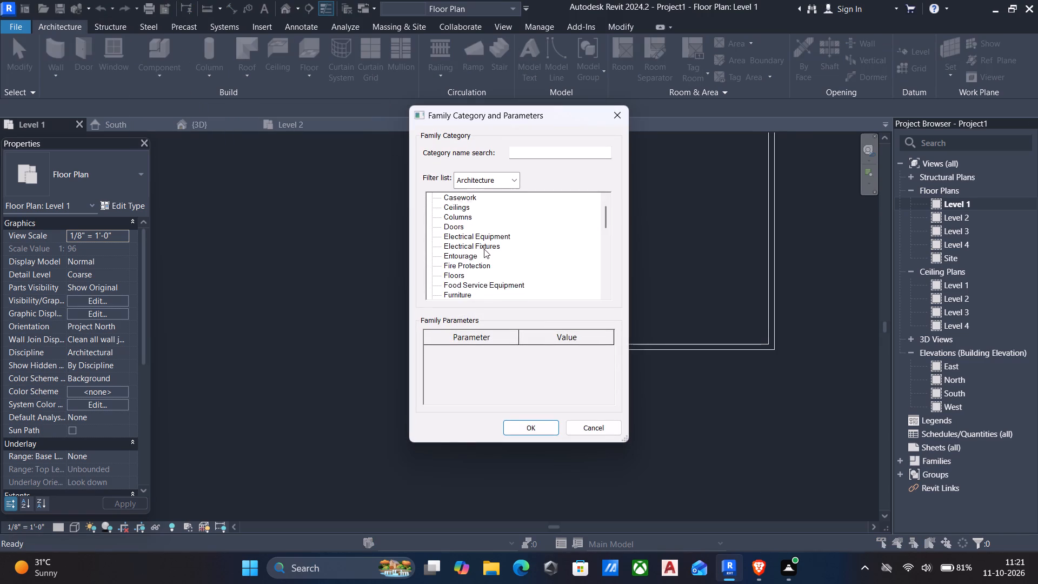
pyautogui.scroll(-2, 484, 249)
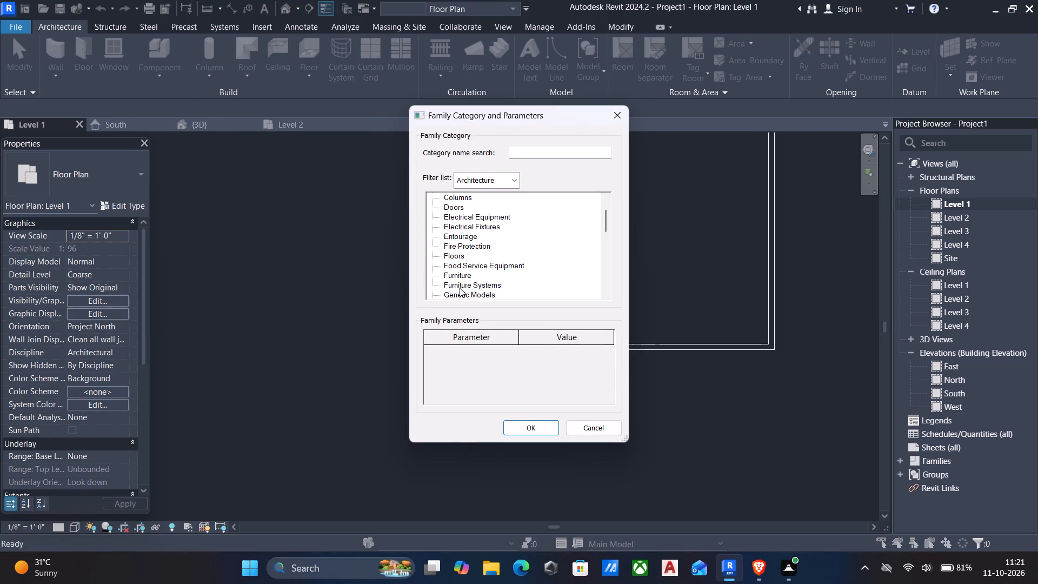
pyautogui.click(458, 291)
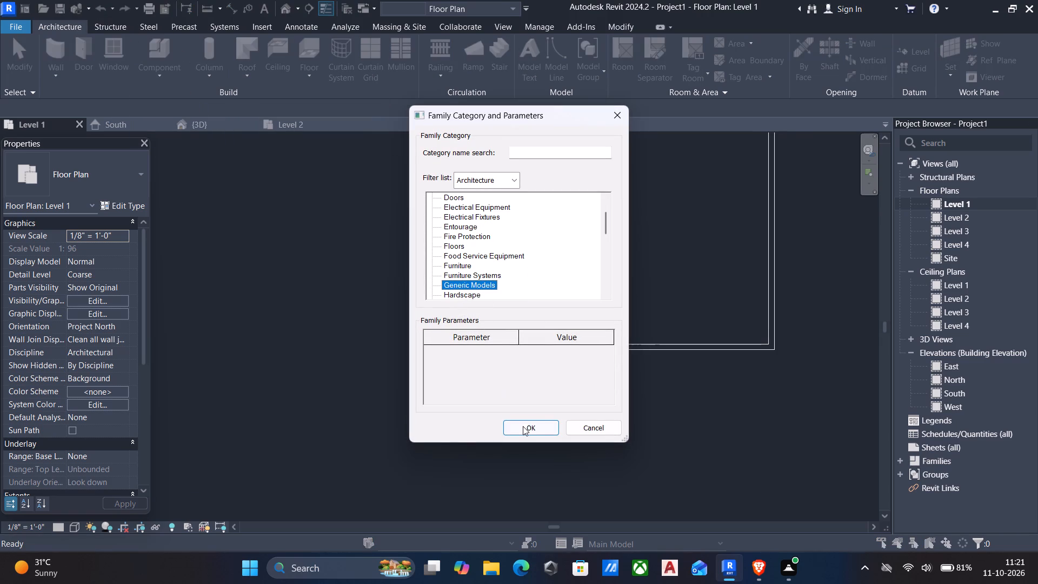
pyautogui.click(523, 426)
pyautogui.click(515, 307)
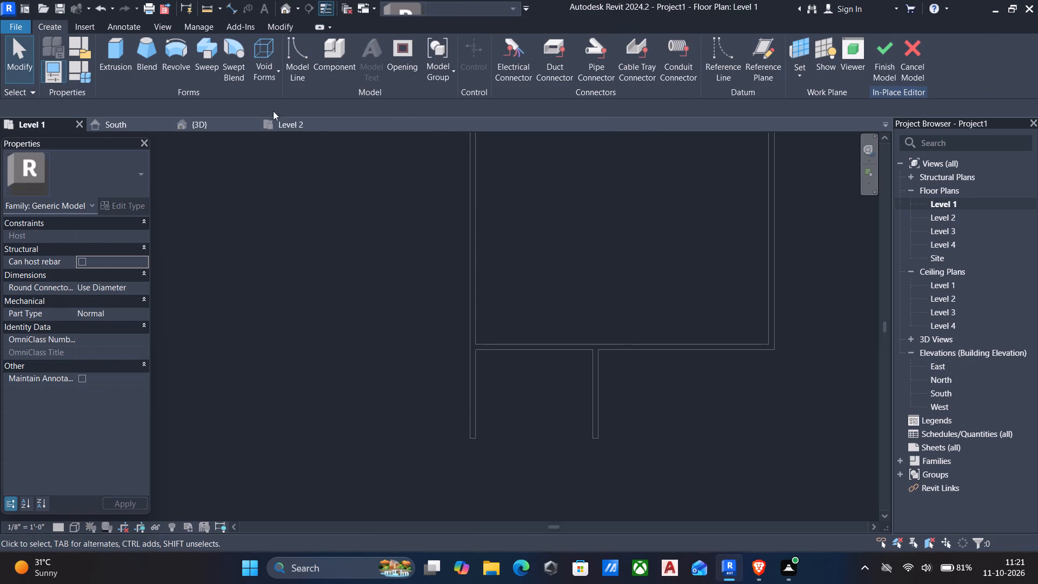
# Start a solid extrusion and pick the south wall's outer face in the 3D view as its work plane.
pyautogui.click(123, 50)
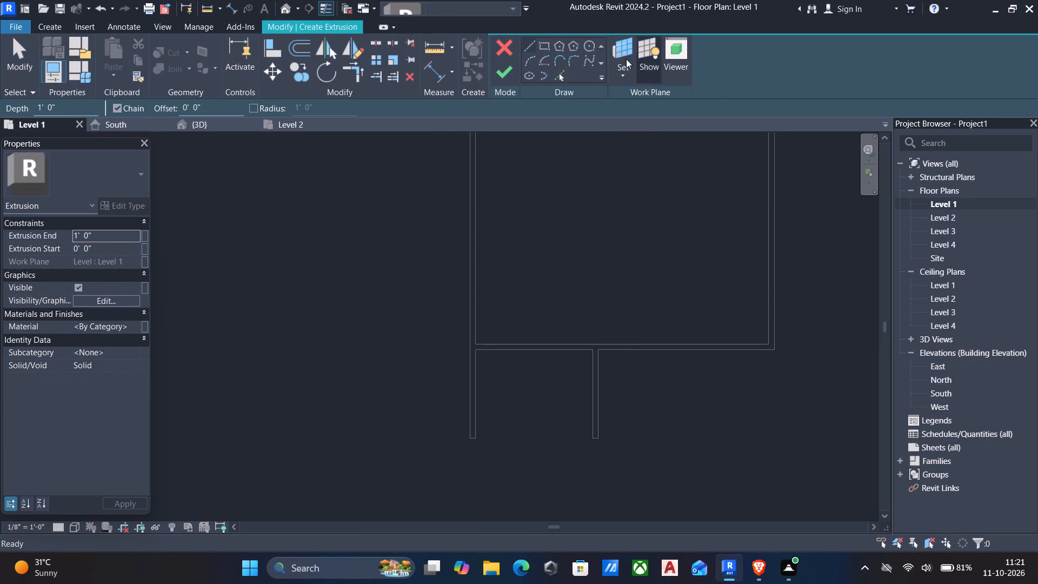
pyautogui.click(619, 67)
pyautogui.click(654, 120)
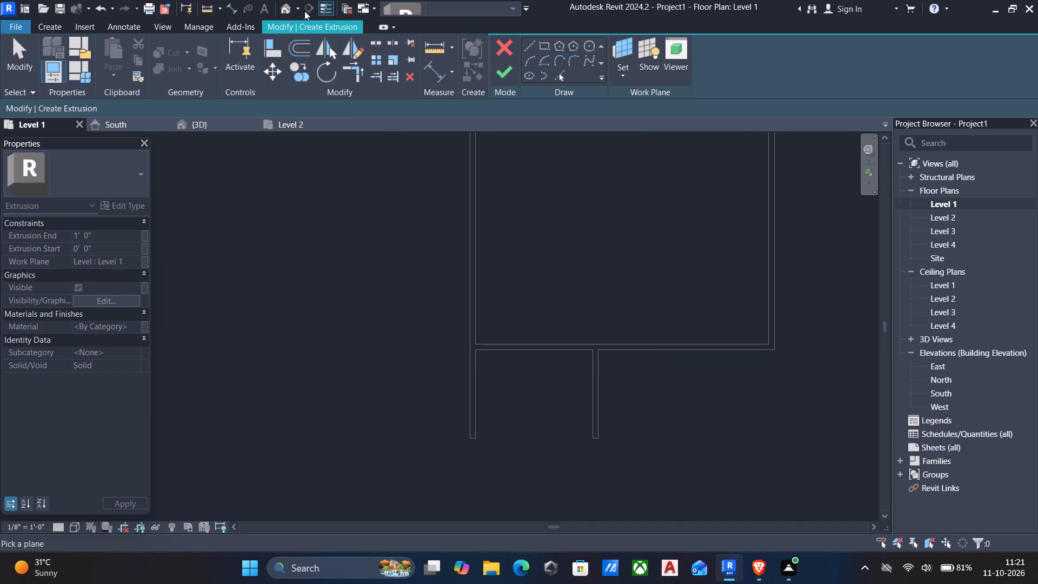
pyautogui.click(287, 8)
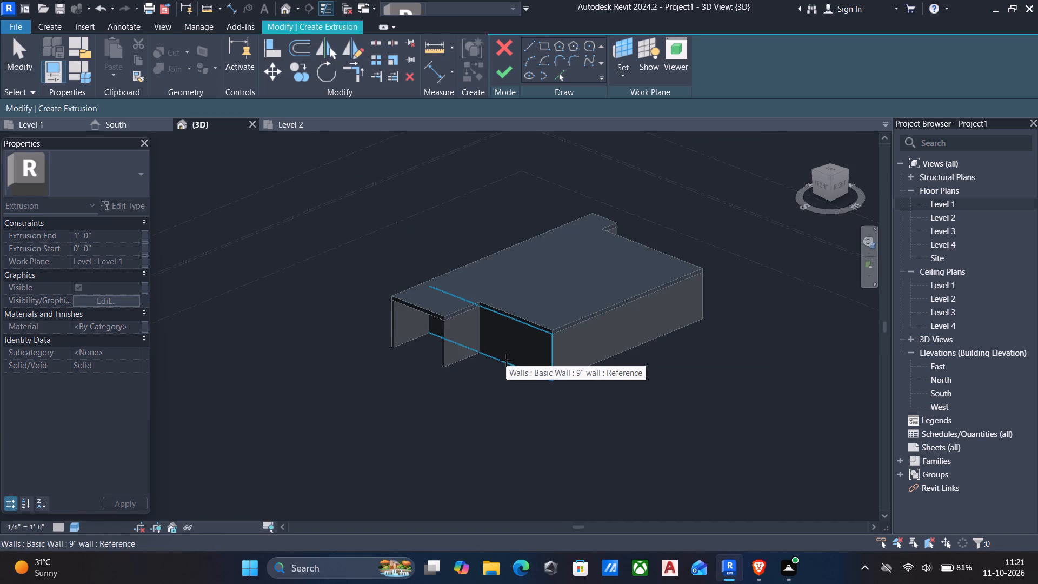
pyautogui.click(506, 360)
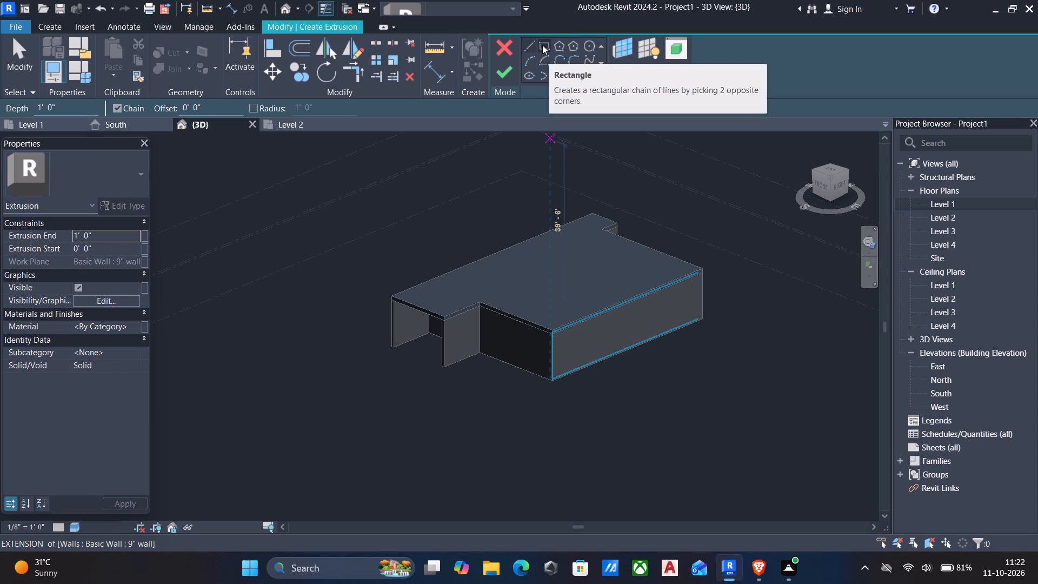
# Sketch a rectangle about 23' 10 1/2" by 3' 4" along the south wall's base, from its east corner to the second projecting wall.
pyautogui.click(542, 45)
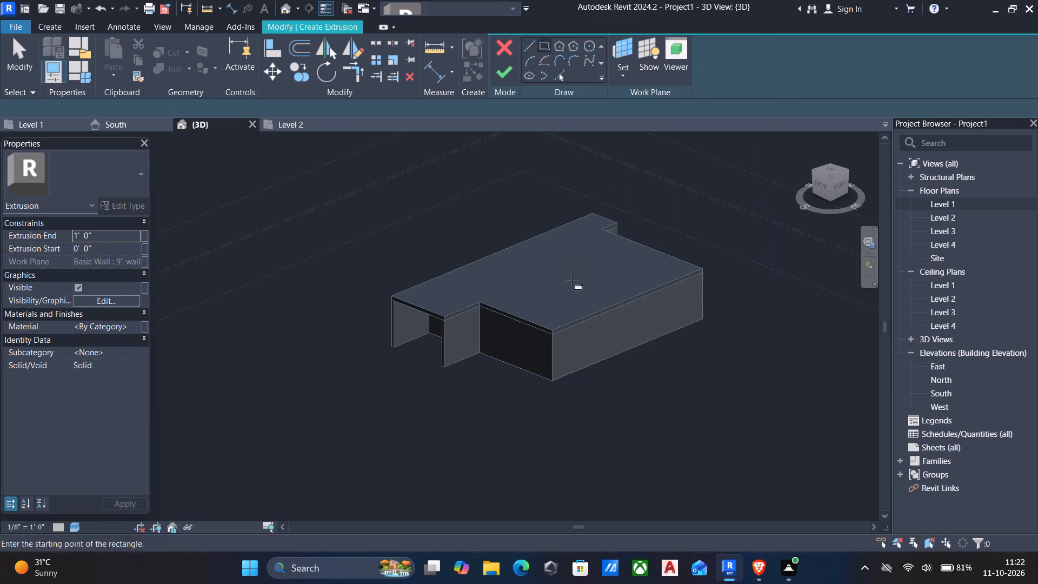
pyautogui.scroll(6, 562, 385)
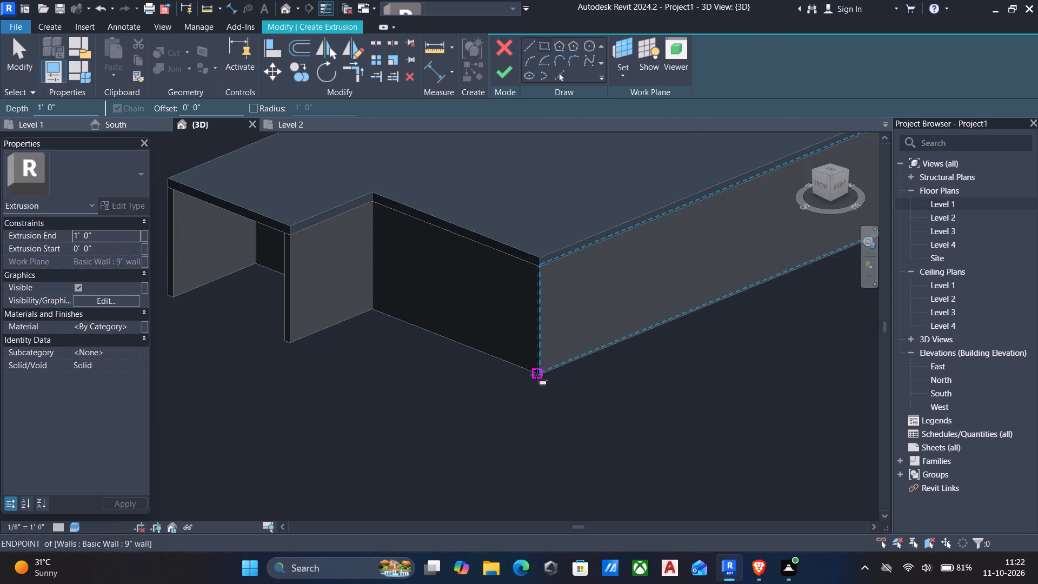
pyautogui.moveTo(536, 375); pyautogui.dragTo(537, 366)
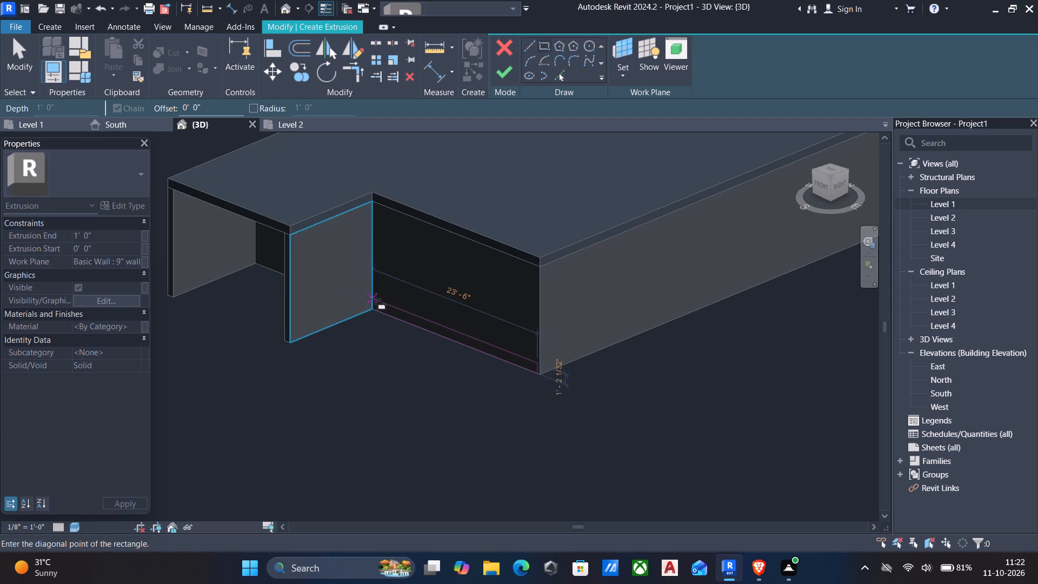
pyautogui.click(370, 278)
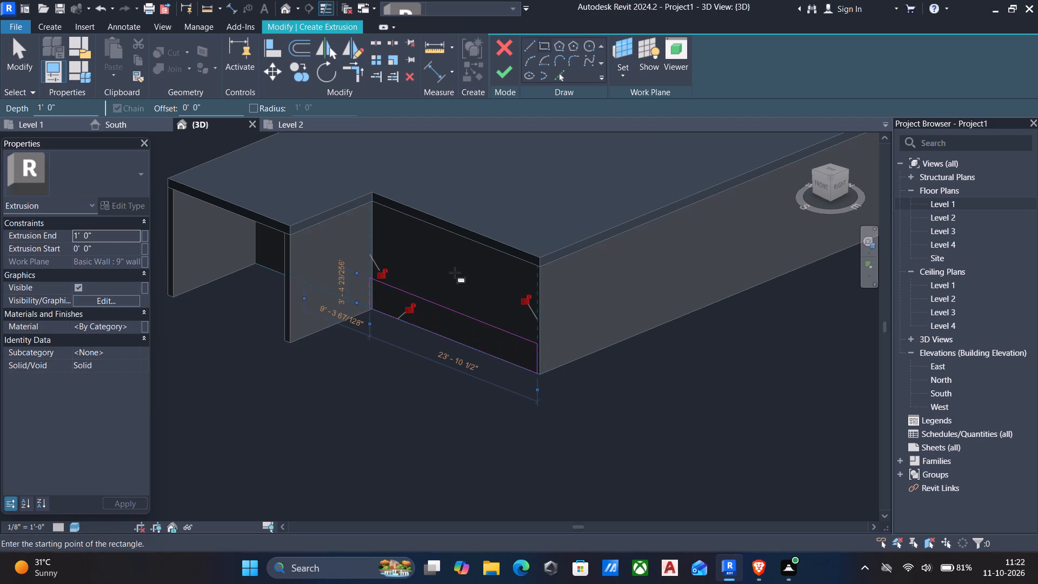
# Set the height of the extrusion's rectangular sketch at the base of the south wall to 2'.
pyautogui.press('Escape')
pyautogui.press('Escape')
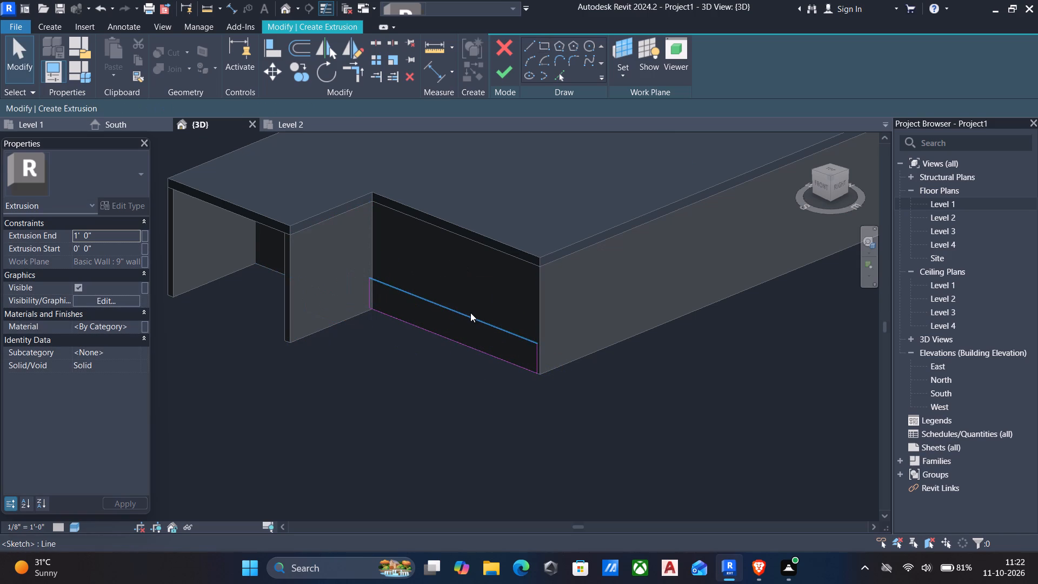
pyautogui.click(471, 314)
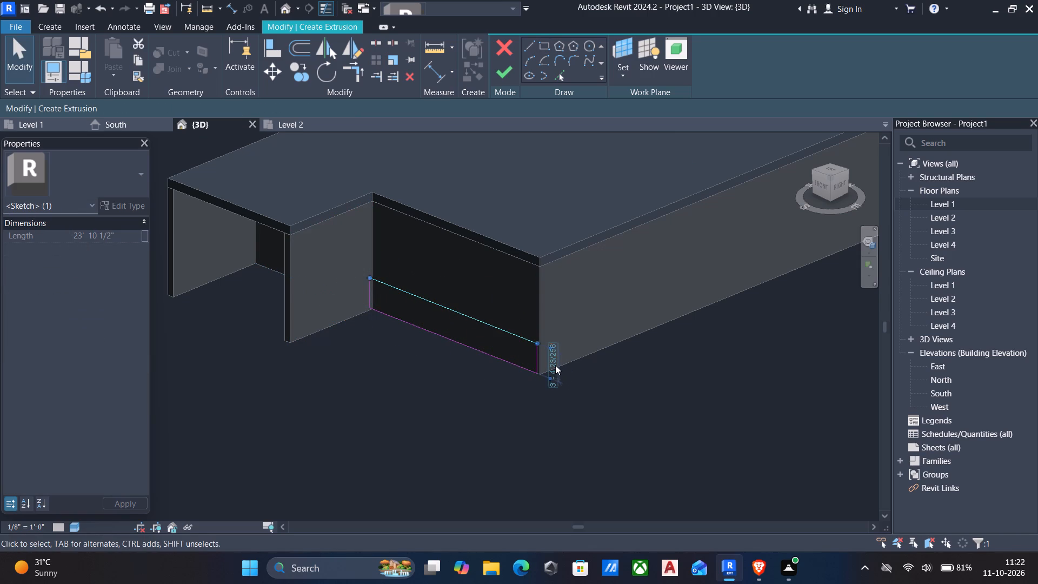
pyautogui.click(554, 364)
pyautogui.write("2'")
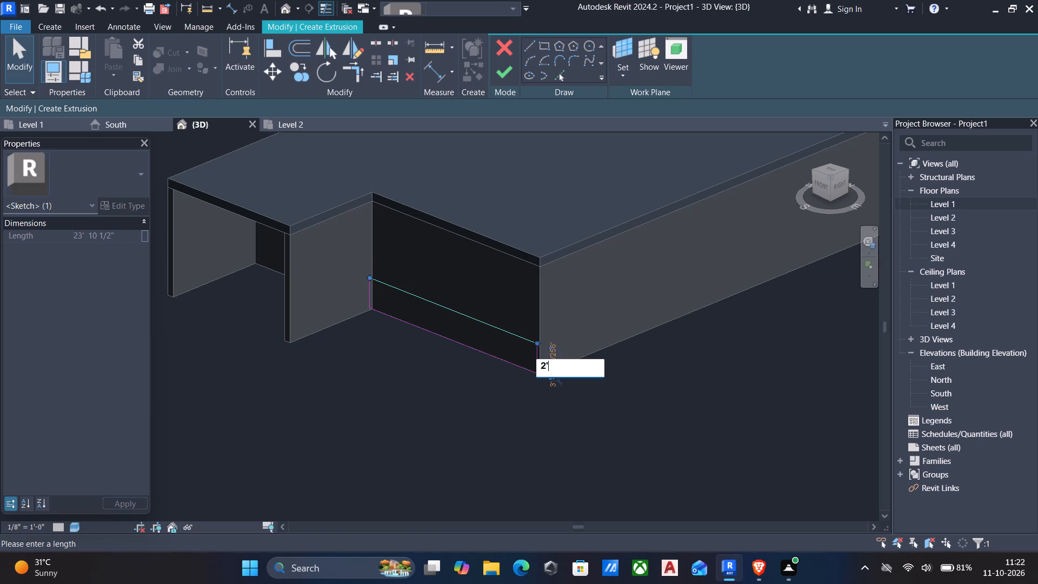
pyautogui.press('Return')
pyautogui.press('Escape')
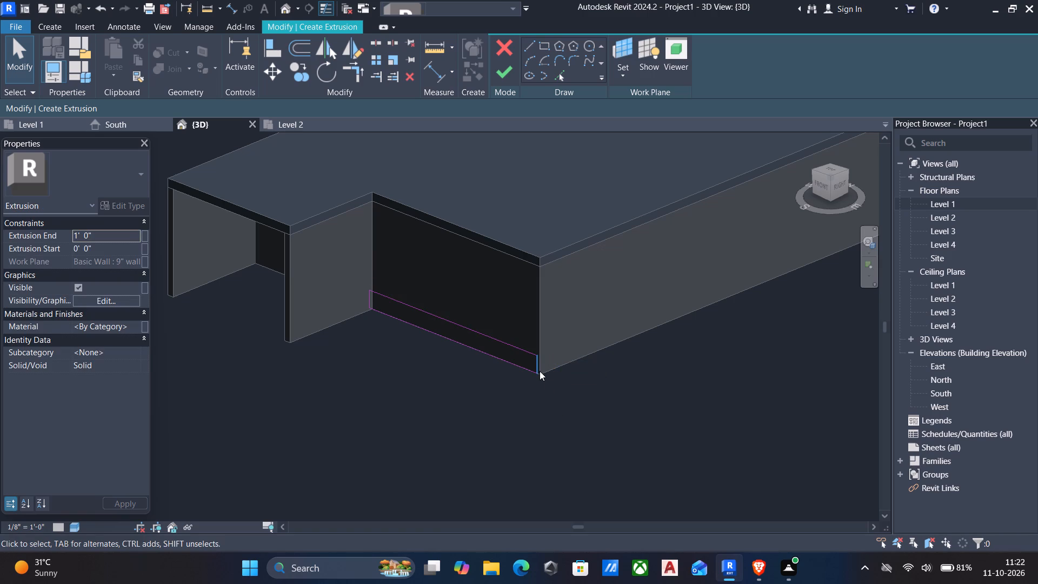
# Nudge the rectangle's east edge inward to 0' 10" from the east wall and finish the extrusion sketch with its 1' depth.
pyautogui.scroll(5, 538, 356)
pyautogui.moveTo(522, 322); pyautogui.dragTo(557, 416)
pyautogui.press('Left')
pyautogui.press('Left')
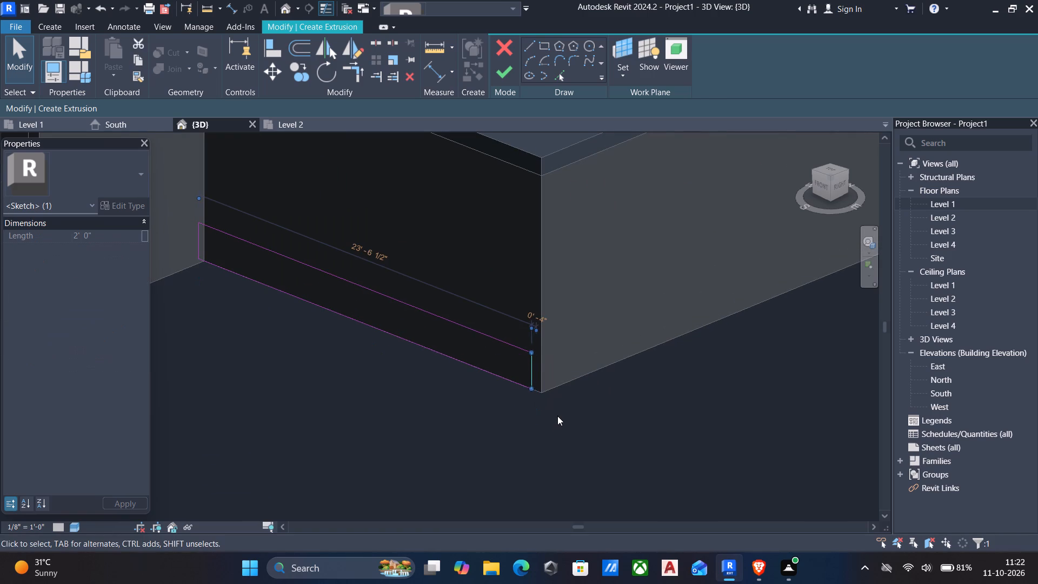
pyautogui.press('Left')
pyautogui.press('Left')
pyautogui.press('Left')
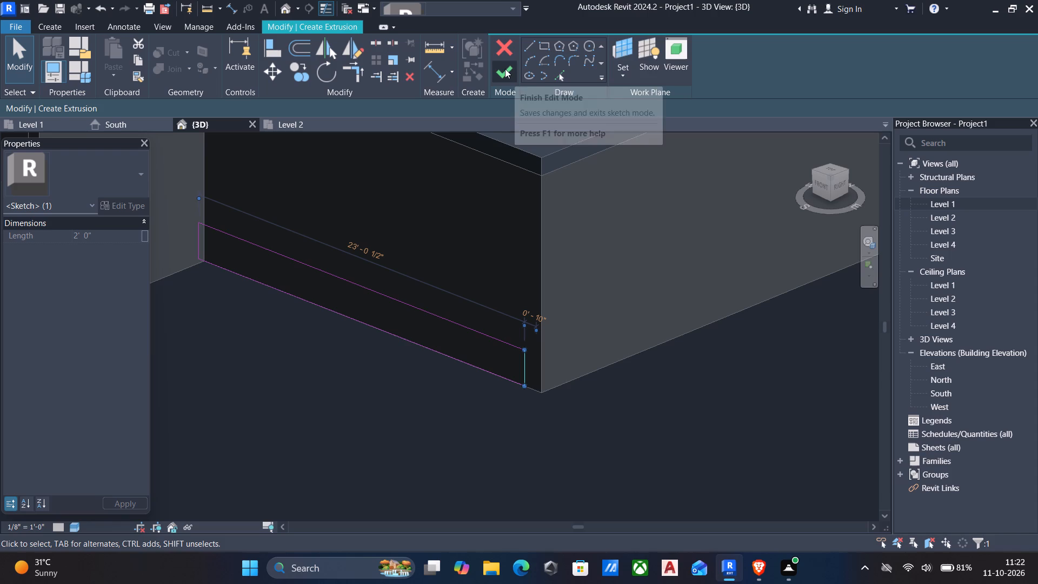
pyautogui.click(501, 69)
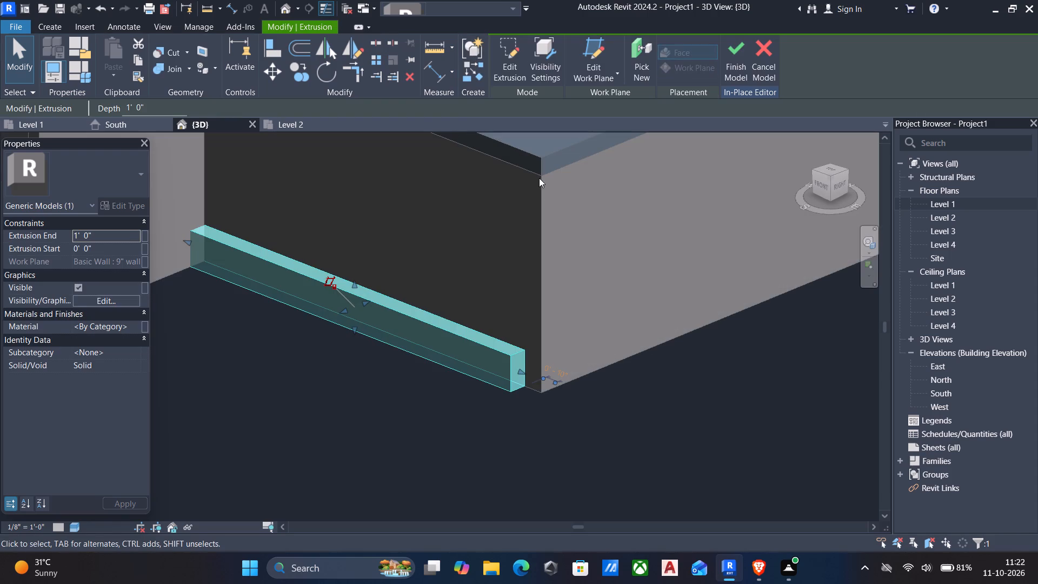
# Open the Level 1 floor plan and finish the in-place model.
pyautogui.doubleClick(943, 209)
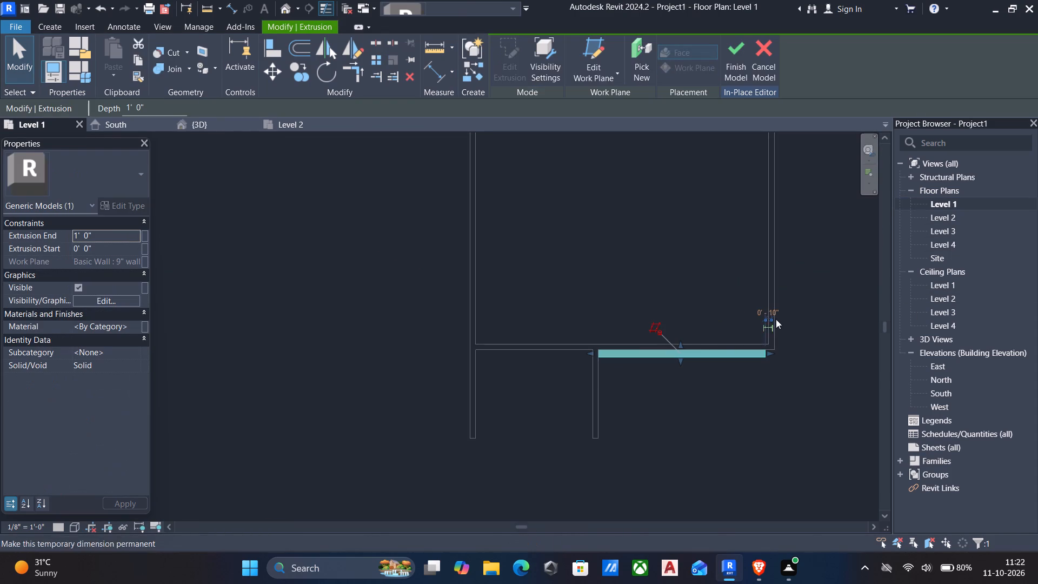
pyautogui.click(736, 48)
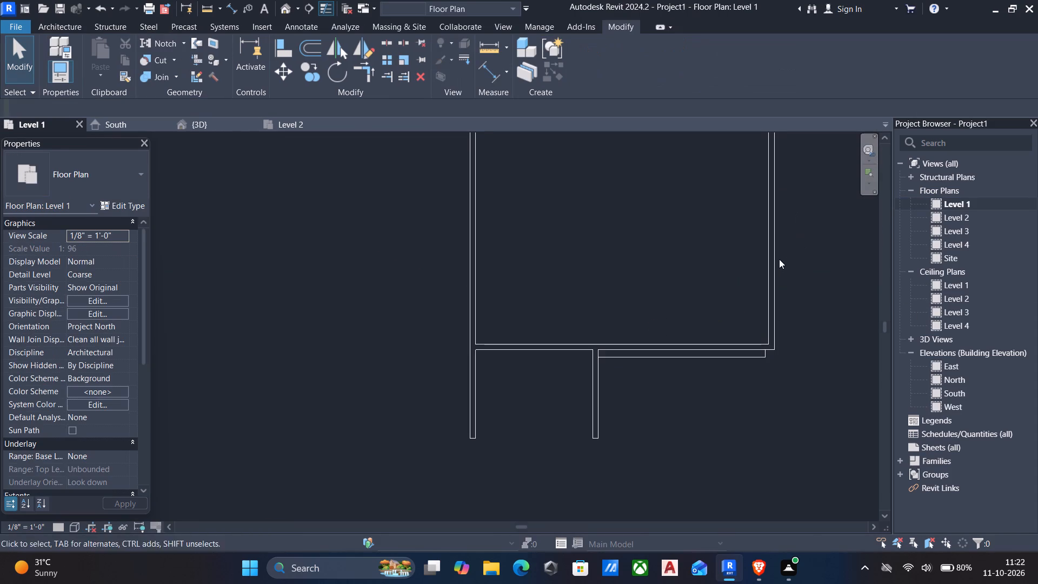
# Extend the east wall southward past the south wall to a length of about 63' 6".
pyautogui.click(774, 260)
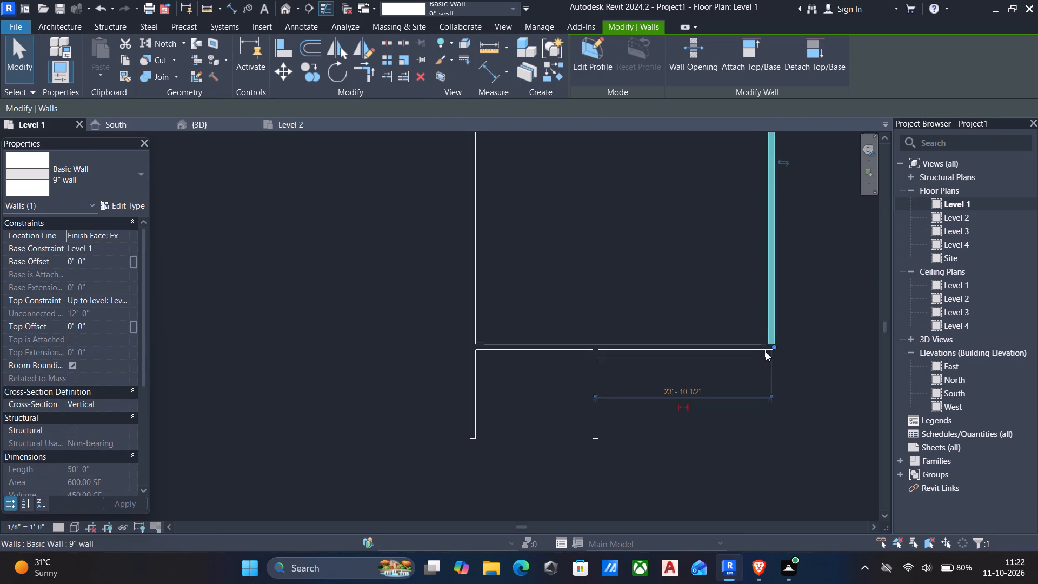
pyautogui.moveTo(773, 342); pyautogui.dragTo(769, 433)
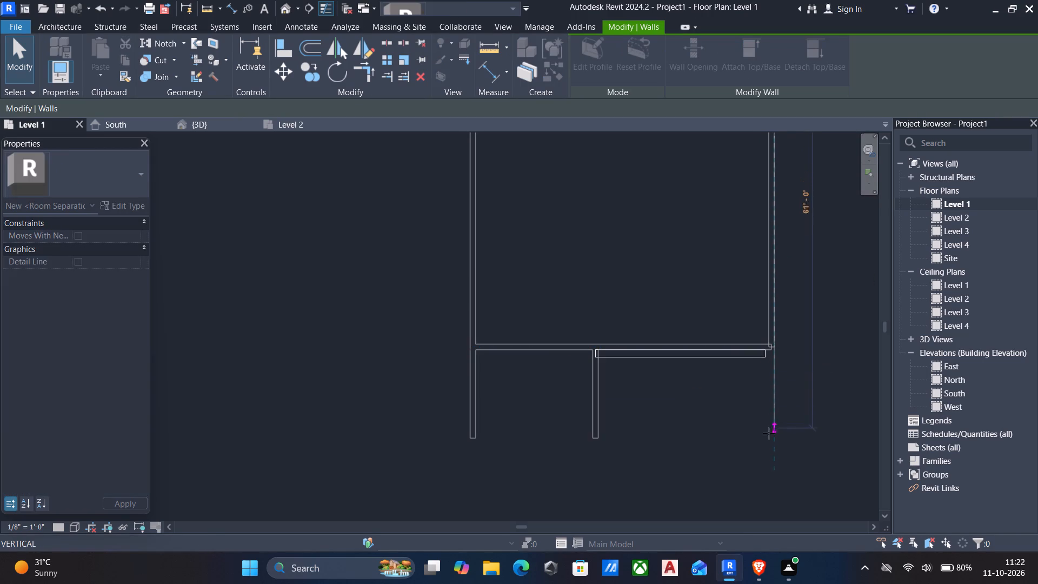
pyautogui.moveTo(769, 433); pyautogui.dragTo(769, 447)
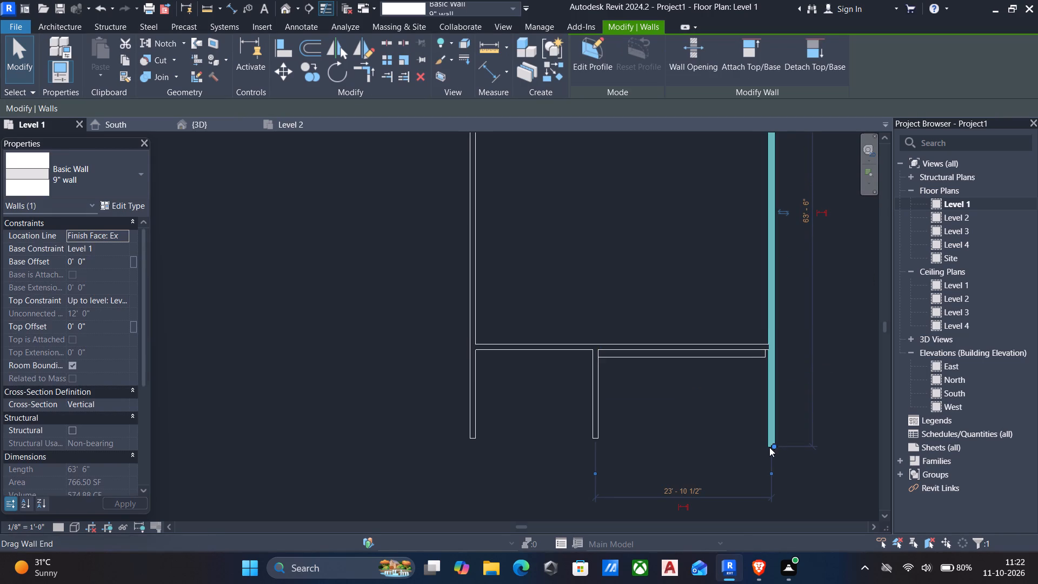
pyautogui.press('Escape')
# Align the east wall's south end with the south end of the second projecting wall.
pyautogui.write('al')
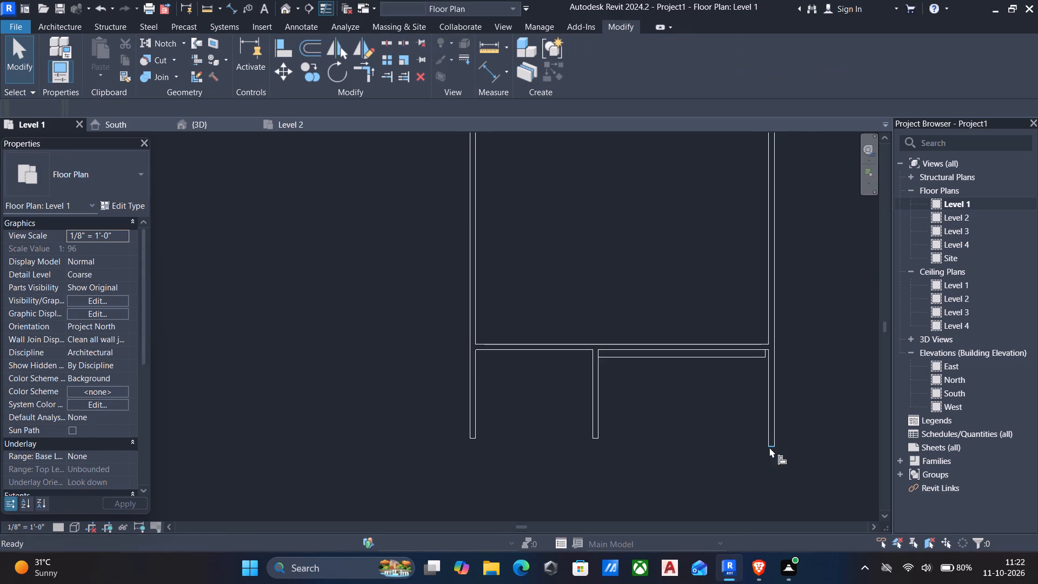
pyautogui.scroll(4, 590, 443)
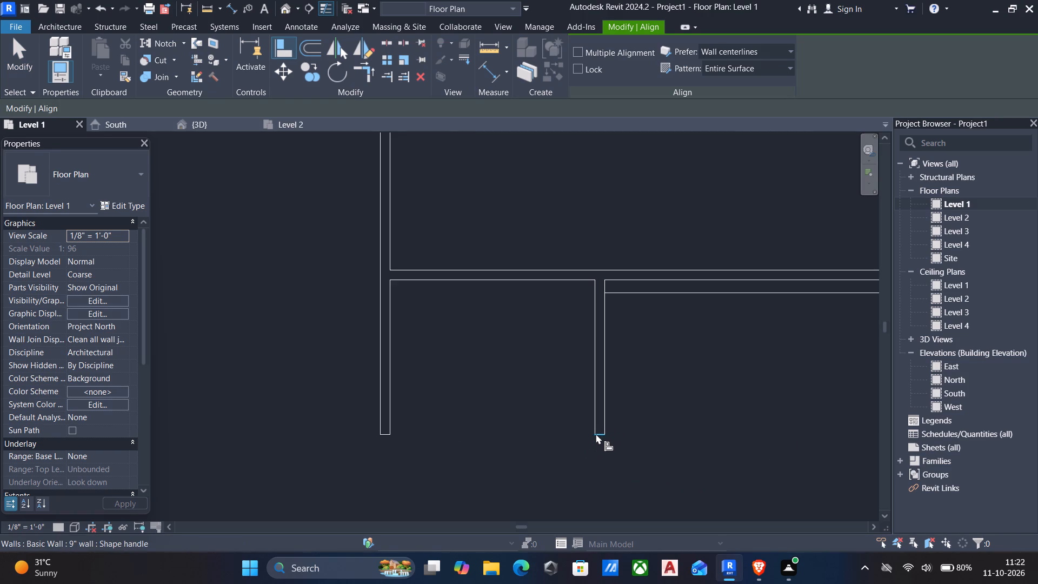
pyautogui.click(597, 434)
pyautogui.scroll(-4, 723, 438)
pyautogui.scroll(5, 830, 448)
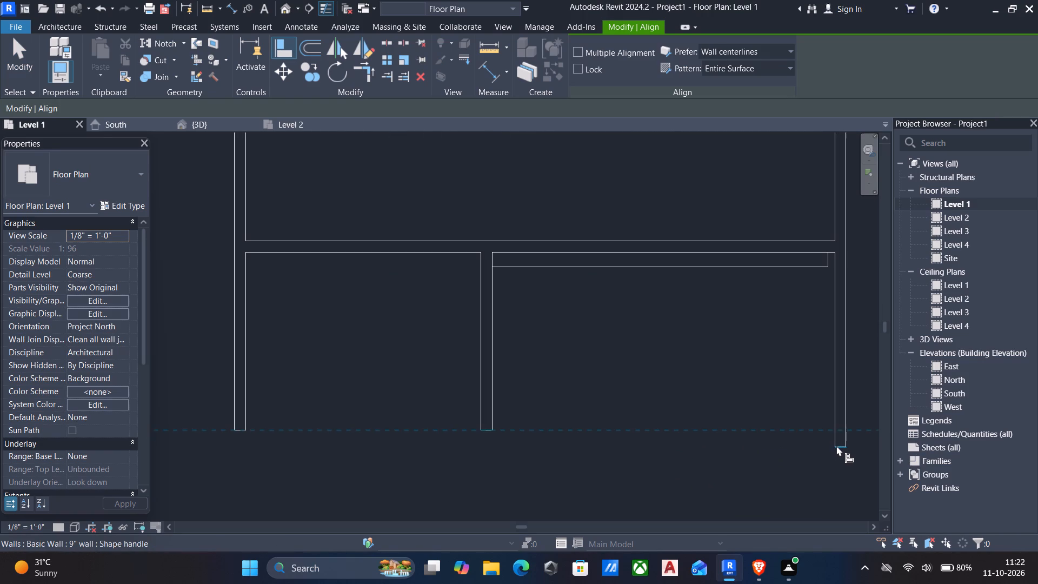
pyautogui.click(836, 445)
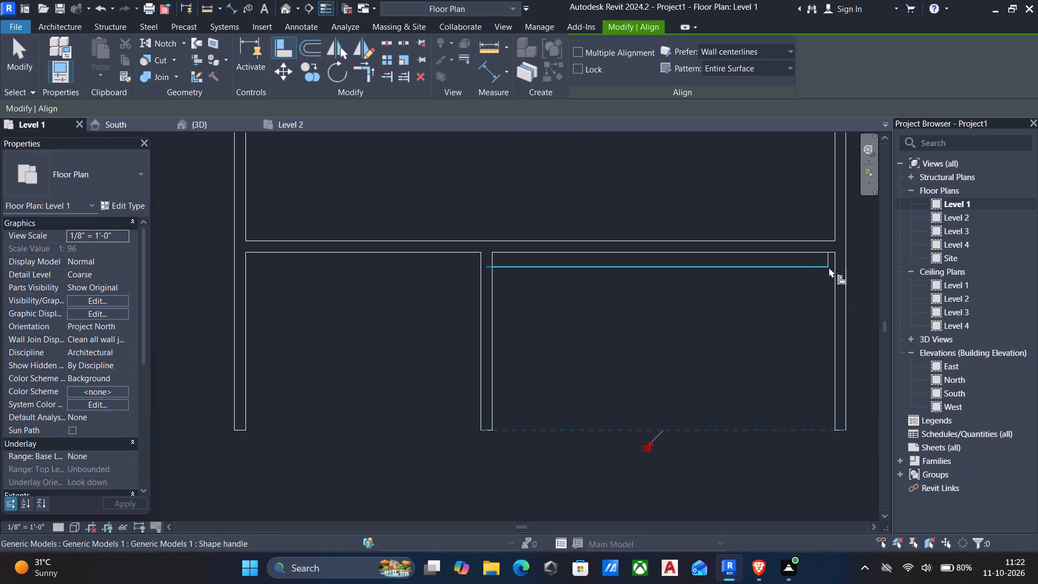
# Align the generic model's east end with the inner face of the east wall.
pyautogui.moveTo(833, 274); pyautogui.dragTo(842, 274)
pyautogui.click(829, 261)
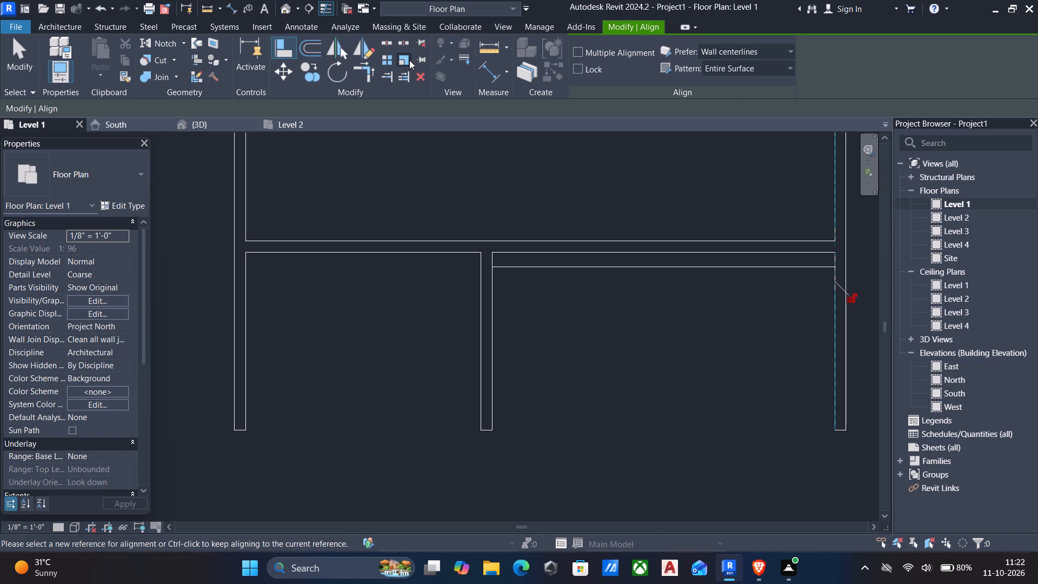
# In the 3D view, stretch the generic model's front face southward to fill most of the bay between the walls, about 431 CF.
pyautogui.click(285, 9)
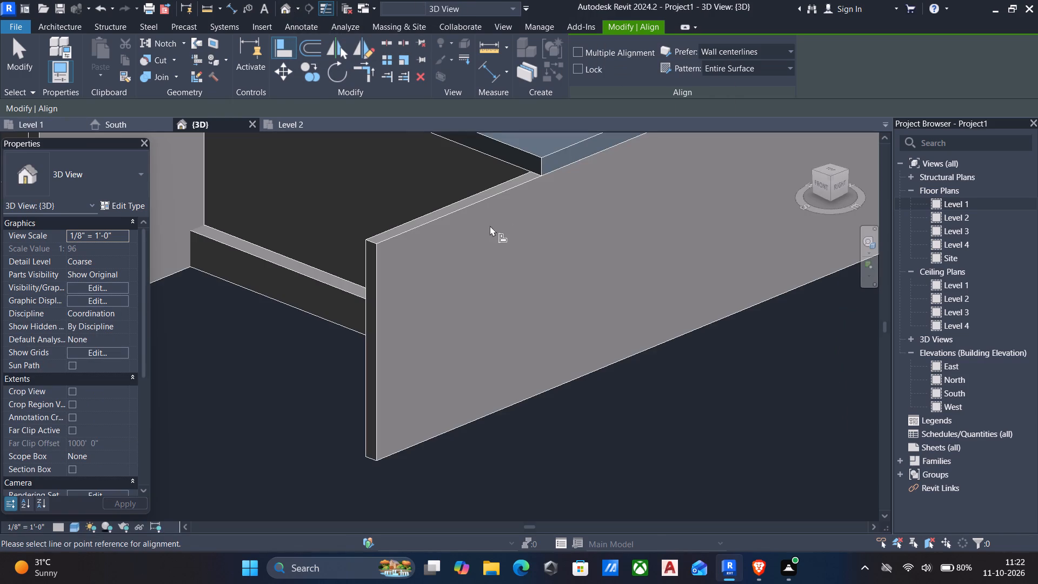
pyautogui.scroll(-2, 459, 225)
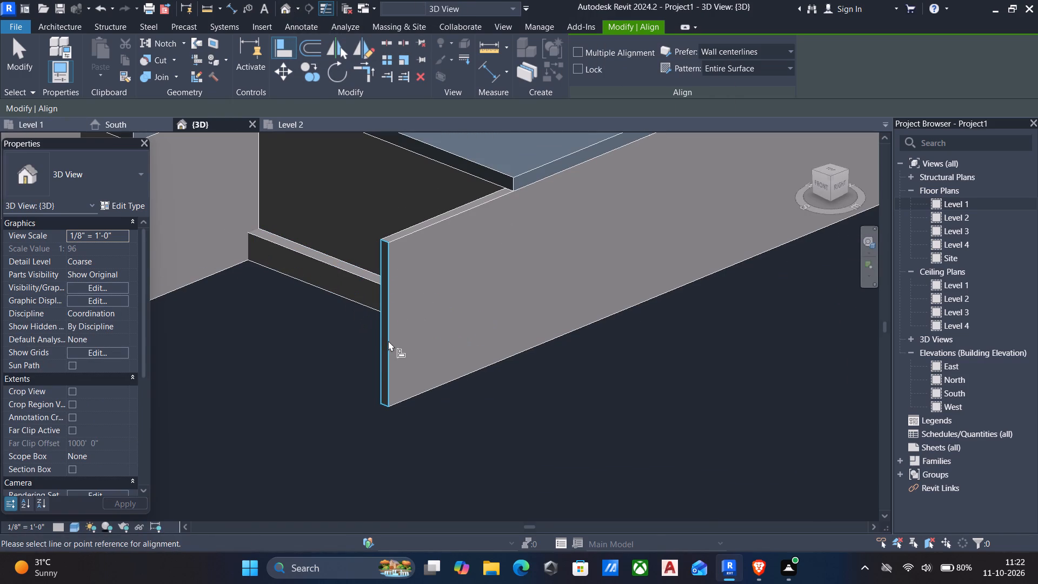
pyautogui.scroll(-2, 378, 339)
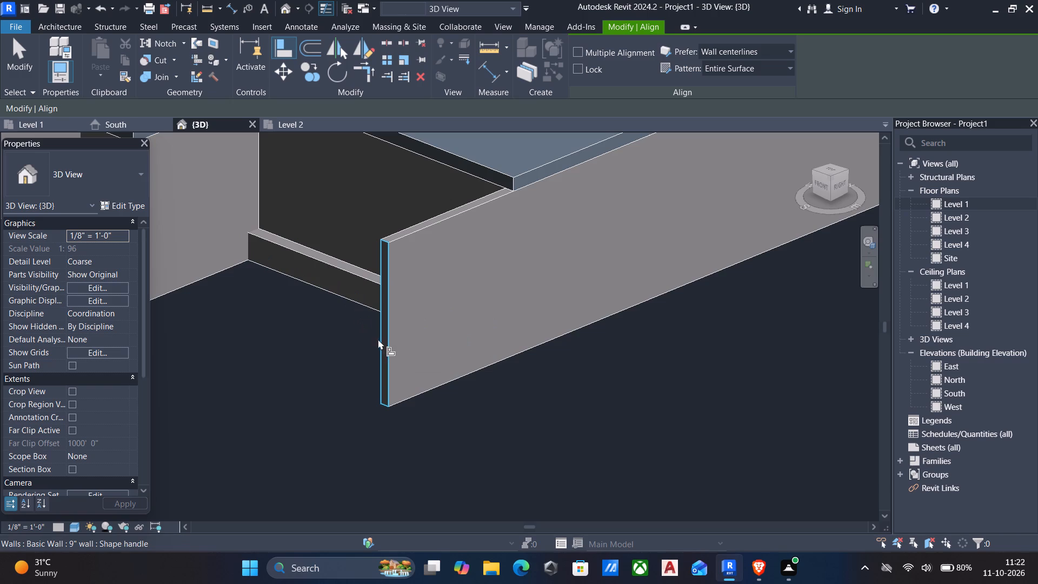
pyautogui.scroll(-4, 378, 339)
pyautogui.moveTo(404, 327); pyautogui.dragTo(528, 288, button='middle')
pyautogui.scroll(1, 528, 287)
pyautogui.press('Escape')
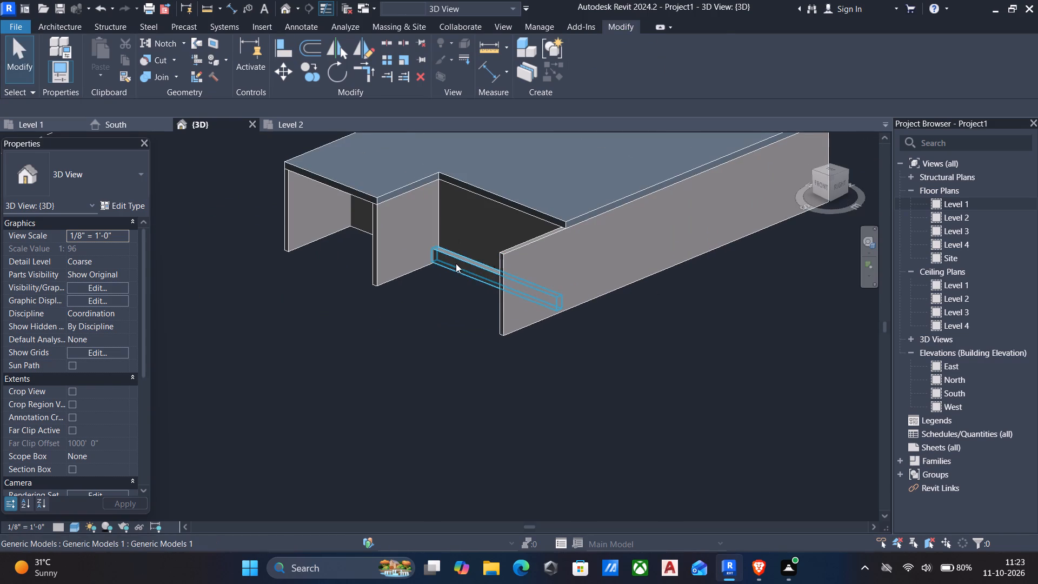
pyautogui.click(456, 263)
pyautogui.moveTo(489, 281); pyautogui.dragTo(474, 298)
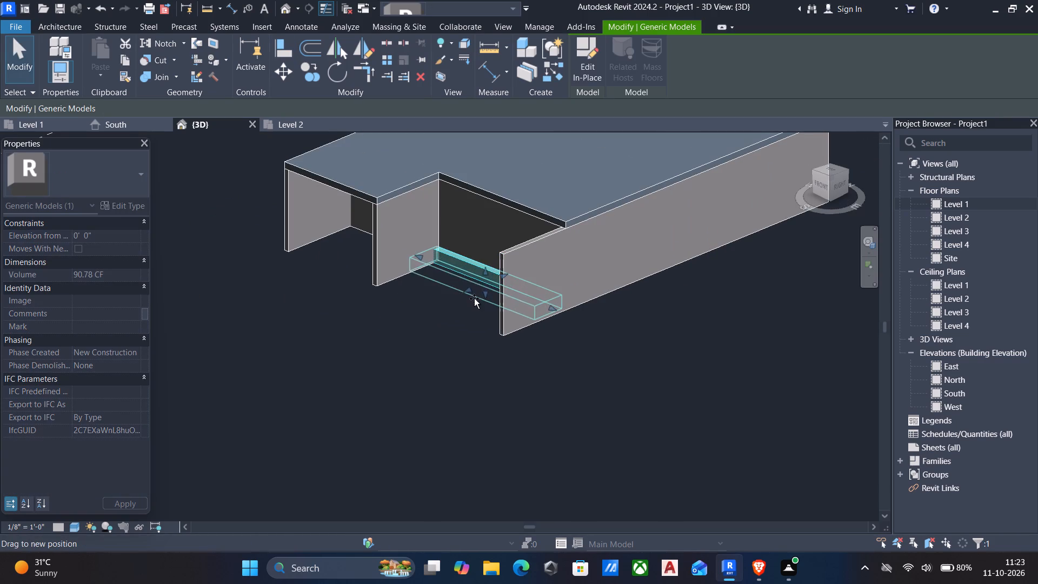
pyautogui.moveTo(474, 298); pyautogui.dragTo(459, 314)
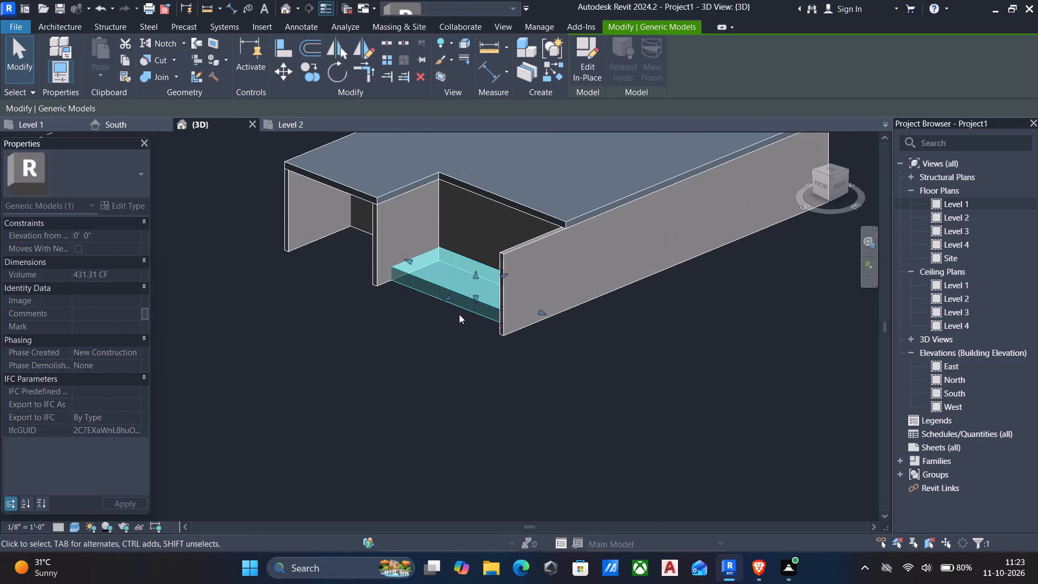
pyautogui.press('Escape')
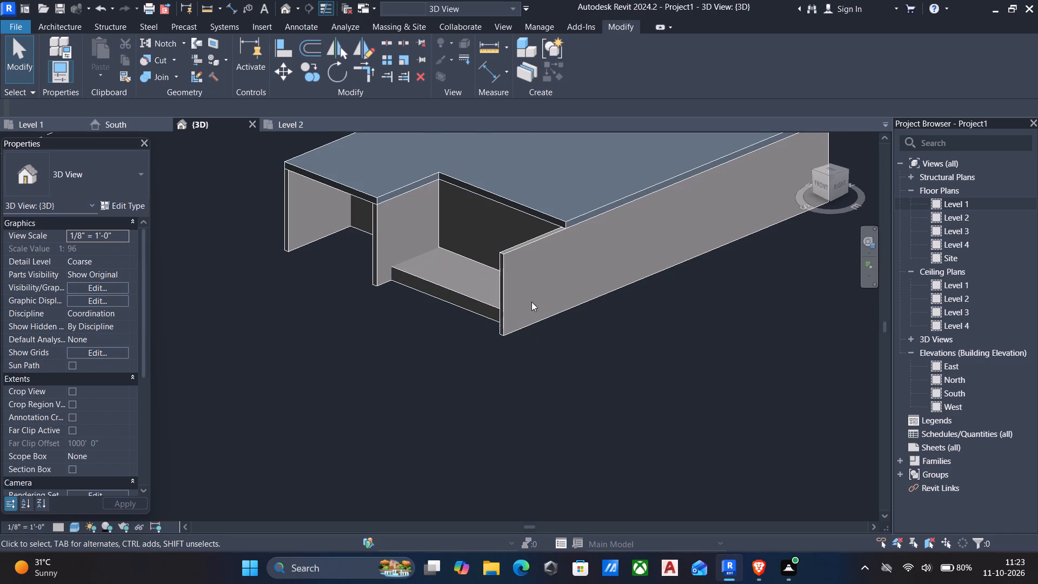
# Examine the raised platform and the building's south side from several angles in 3D.
pyautogui.scroll(-3, 531, 302)
pyautogui.keyDown('shift'); pyautogui.middleClick(527, 303); pyautogui.keyUp('shift')
pyautogui.keyDown('shift'); pyautogui.moveTo(527, 303); pyautogui.dragTo(548, 302, button='middle'); pyautogui.keyUp('shift')
pyautogui.scroll(-5, 549, 321)
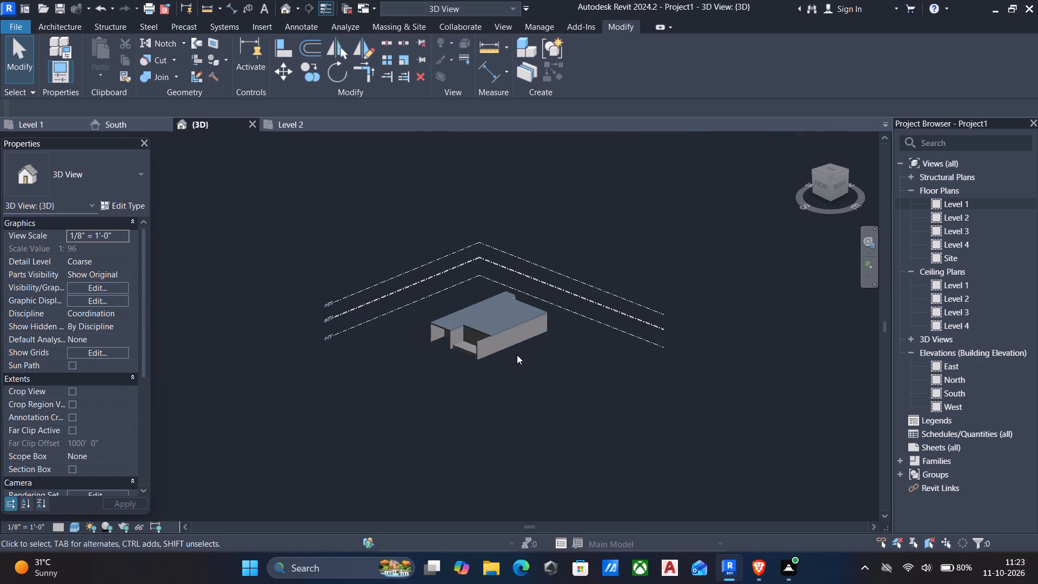
pyautogui.moveTo(527, 341); pyautogui.dragTo(554, 311, button='middle')
pyautogui.scroll(6, 530, 375)
pyautogui.moveTo(455, 277); pyautogui.dragTo(497, 296, button='middle')
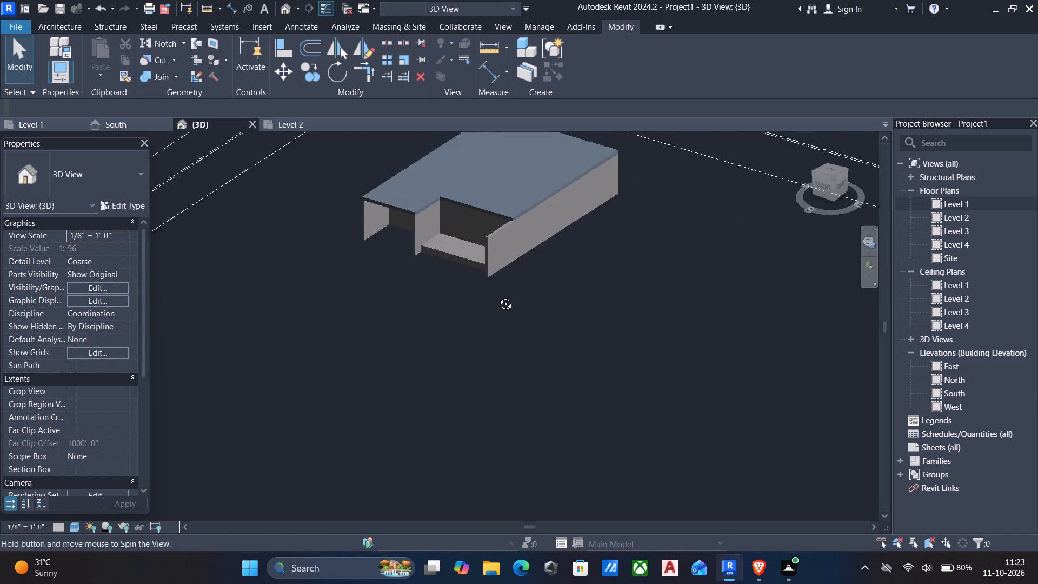
pyautogui.moveTo(497, 296); pyautogui.dragTo(541, 317, button='middle')
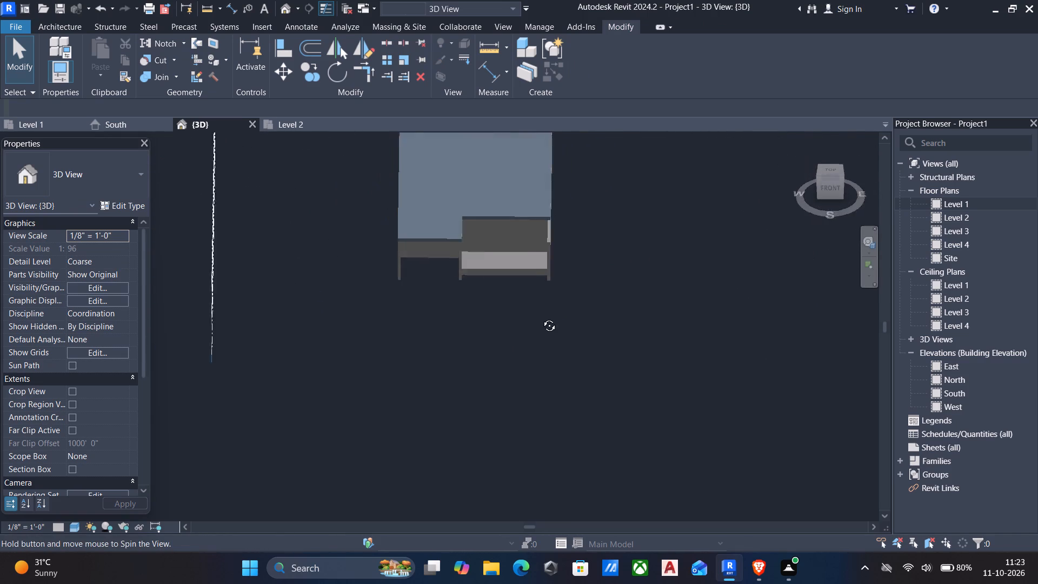
pyautogui.moveTo(541, 317); pyautogui.dragTo(530, 278, button='middle')
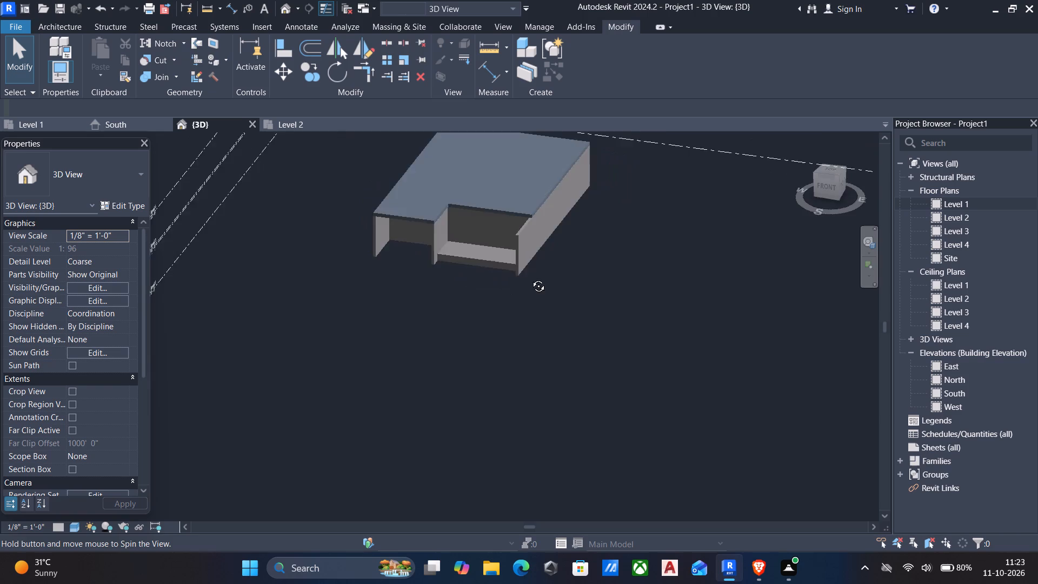
pyautogui.moveTo(530, 278); pyautogui.dragTo(471, 275, button='middle')
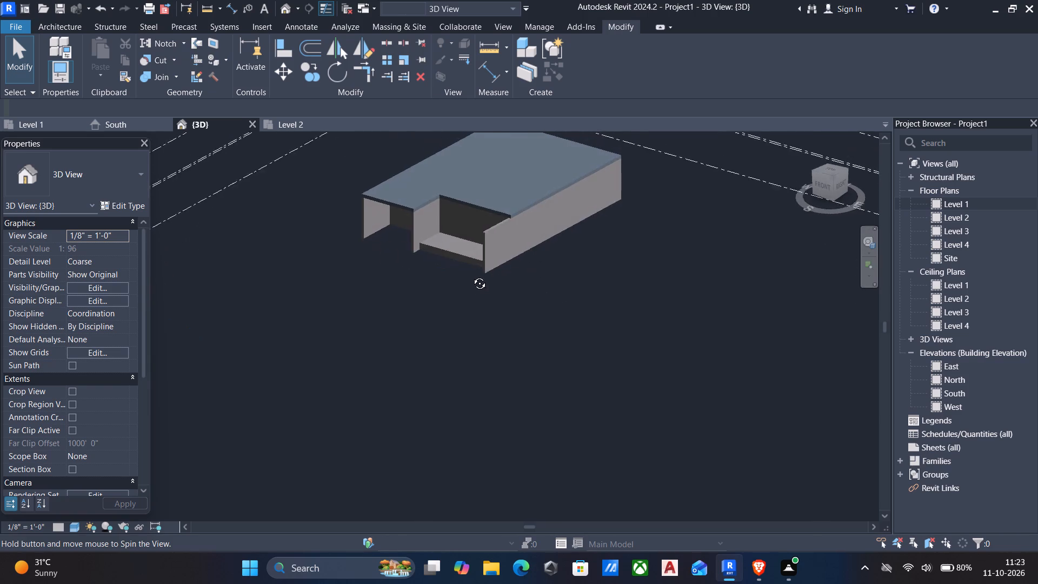
pyautogui.moveTo(471, 275); pyautogui.dragTo(498, 360, button='middle')
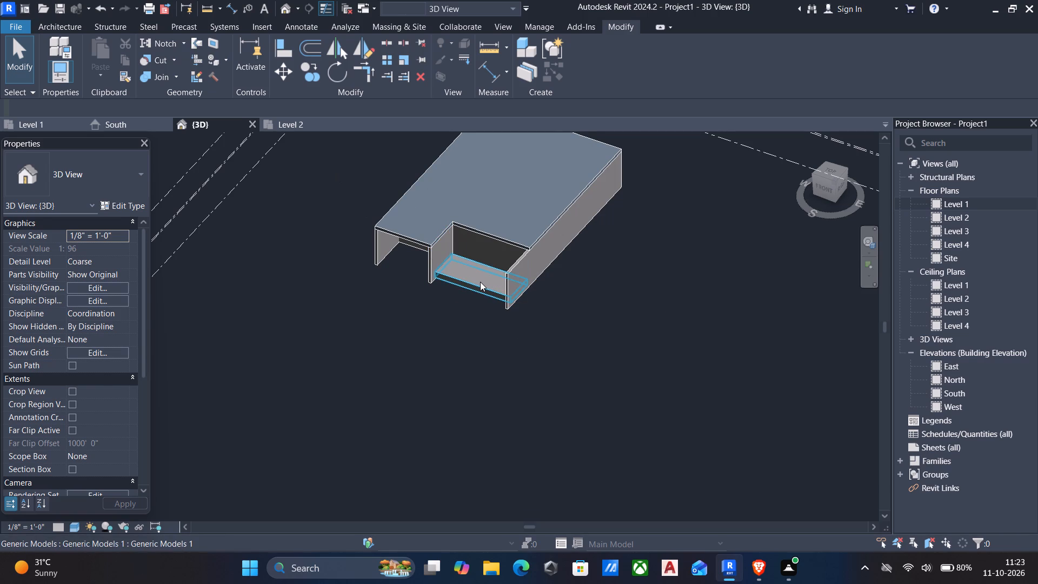
# Open the raised platform's generic model for in-place editing and start a new extrusion in it.
pyautogui.click(480, 282)
pyautogui.click(586, 65)
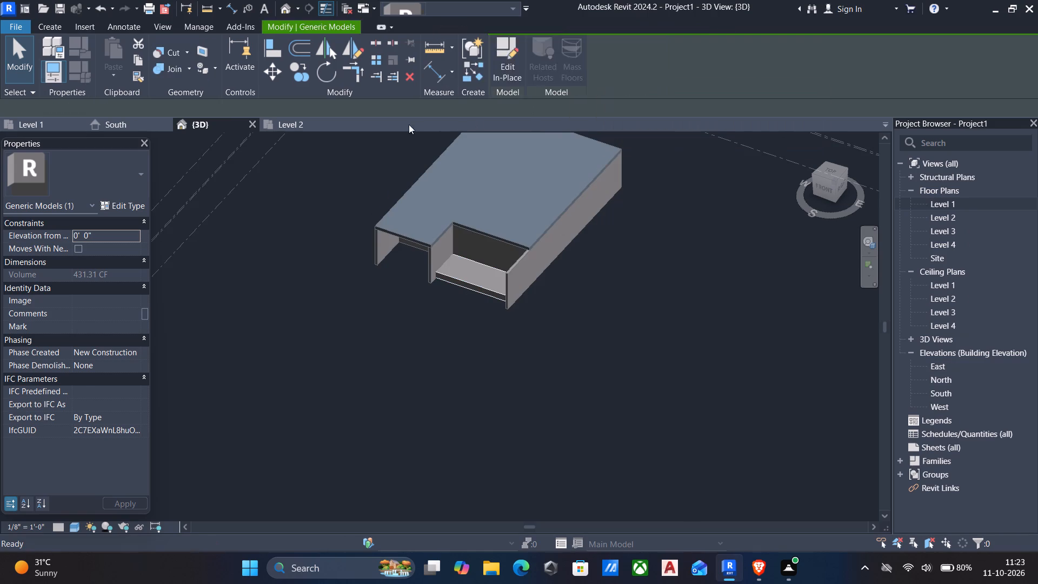
pyautogui.click(54, 28)
pyautogui.click(108, 51)
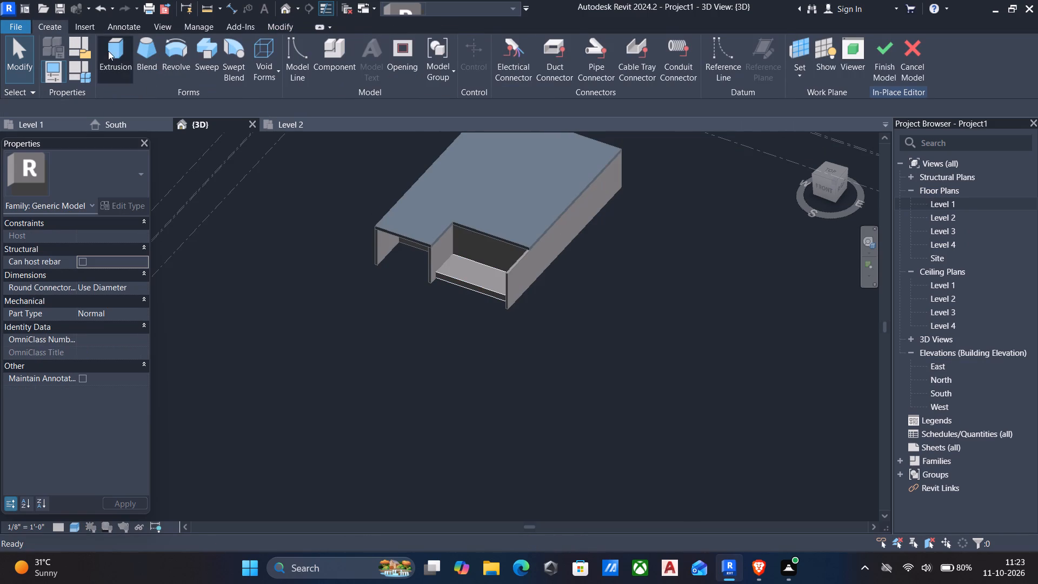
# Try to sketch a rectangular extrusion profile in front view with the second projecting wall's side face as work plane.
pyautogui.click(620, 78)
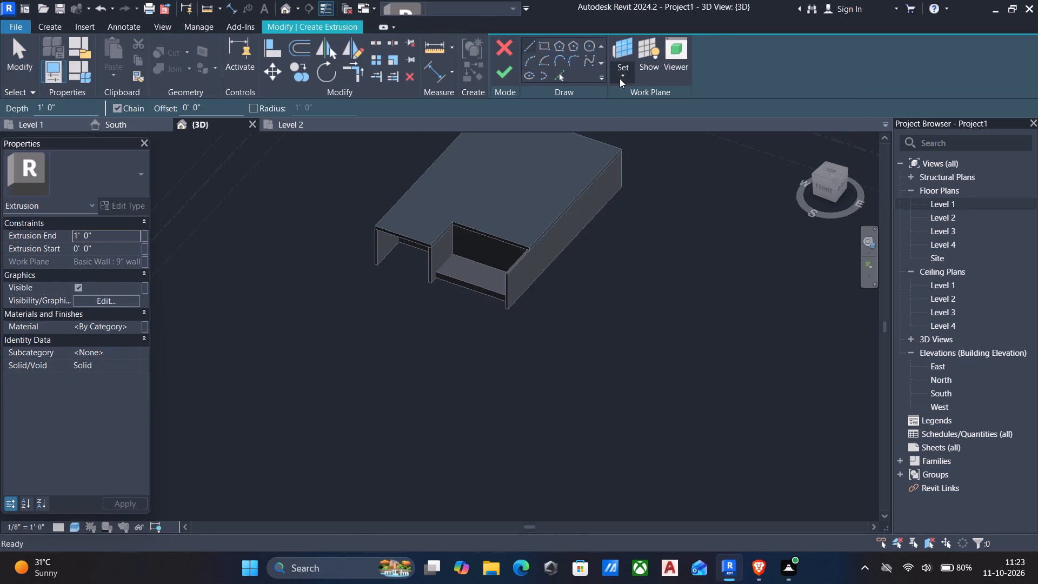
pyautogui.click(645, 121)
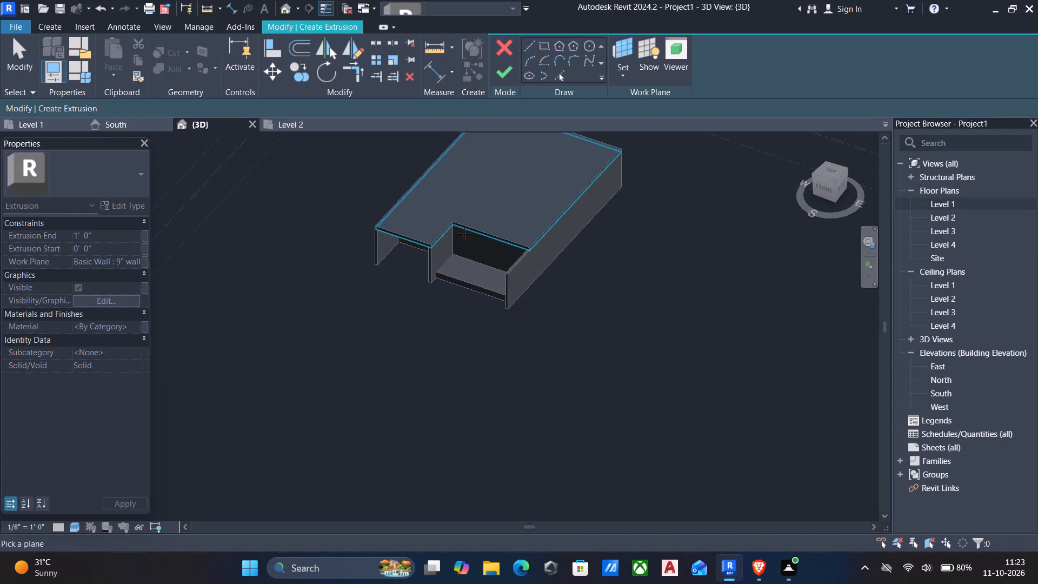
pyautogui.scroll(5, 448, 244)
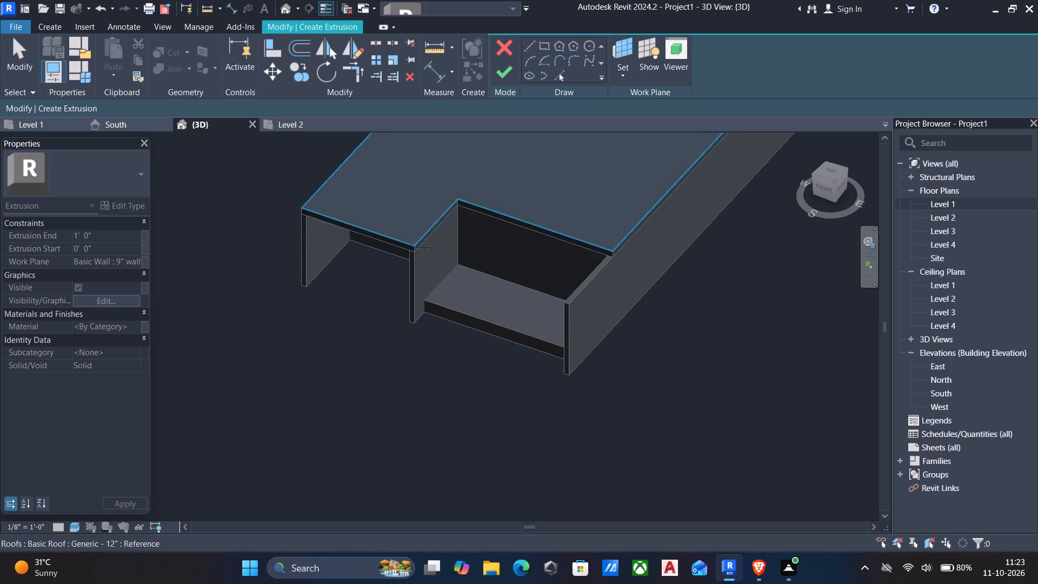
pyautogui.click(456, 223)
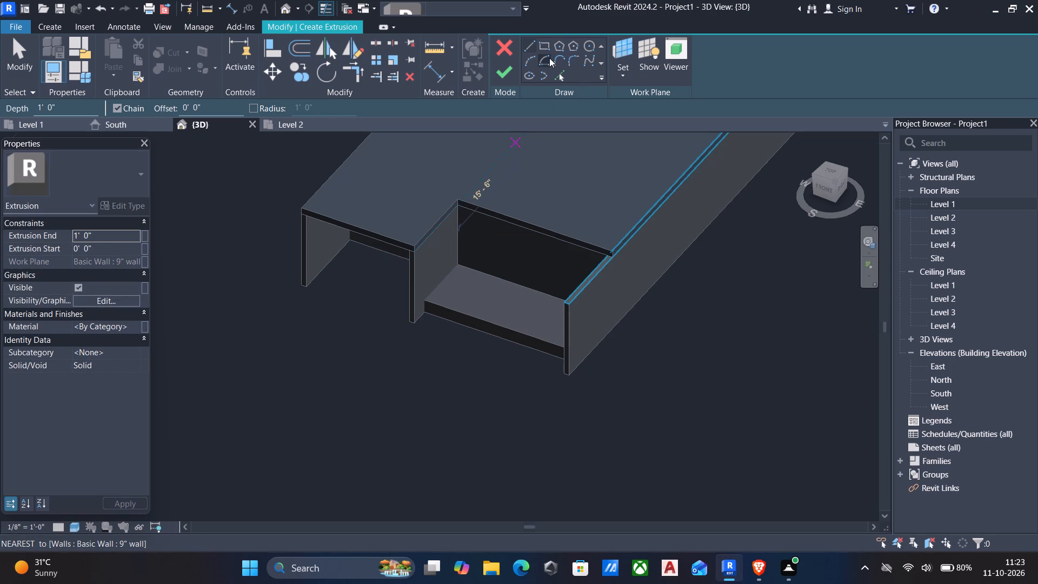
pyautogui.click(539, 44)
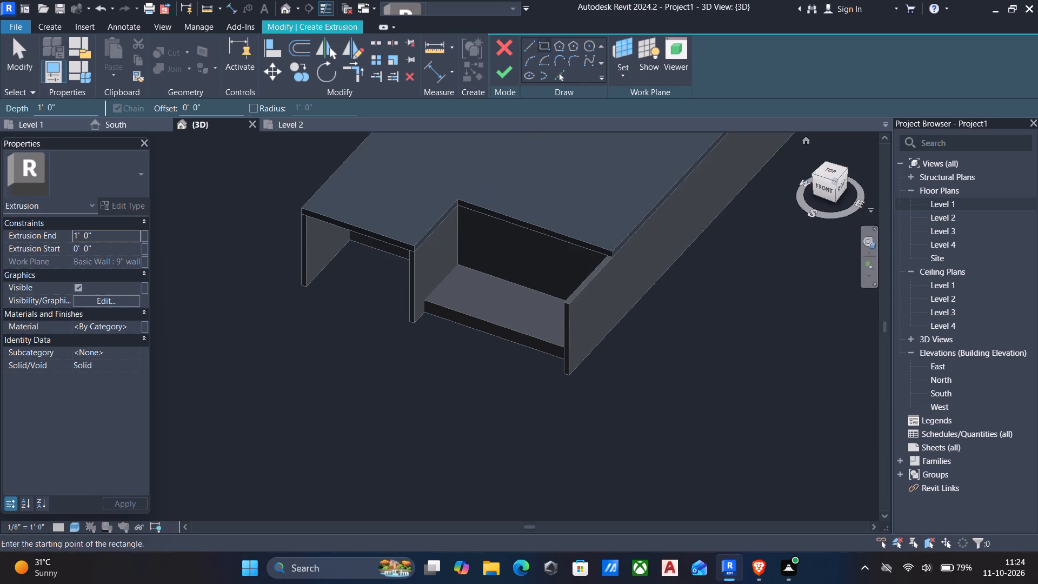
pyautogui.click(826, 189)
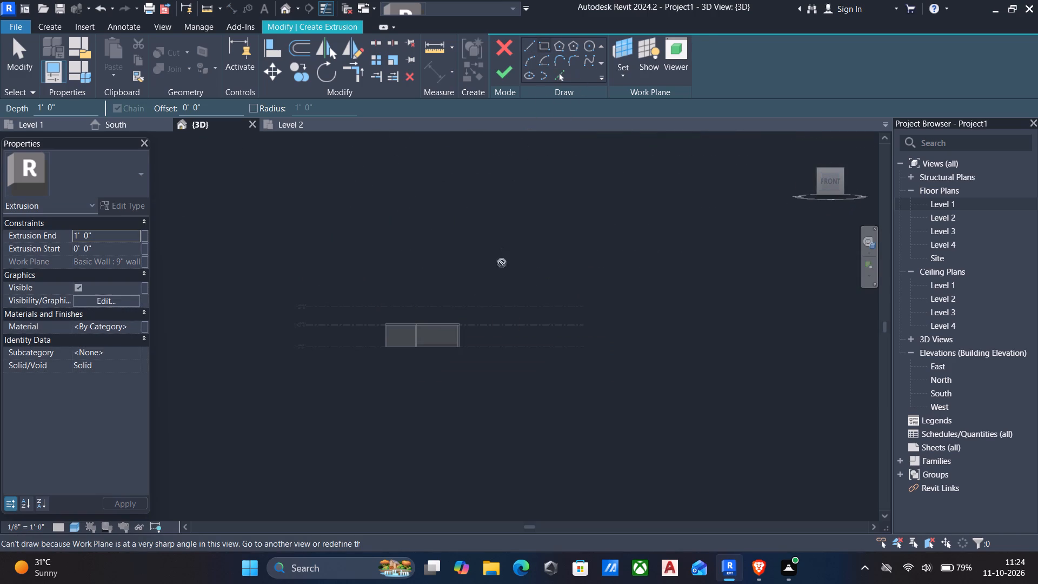
# Set the extrusion's work plane to the roof's south edge face above the platform bay.
pyautogui.click(616, 77)
pyautogui.click(630, 122)
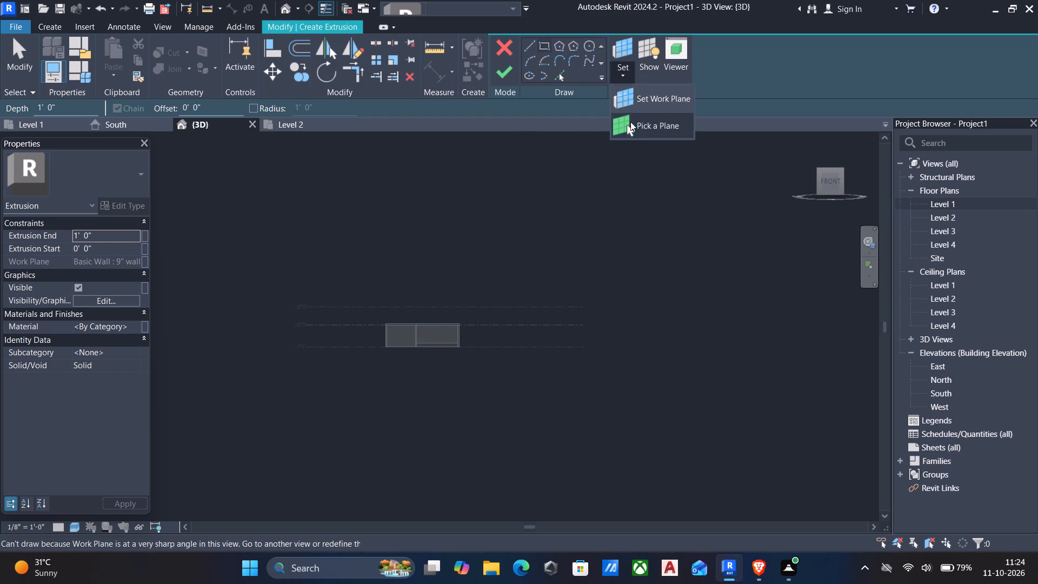
pyautogui.scroll(7, 423, 327)
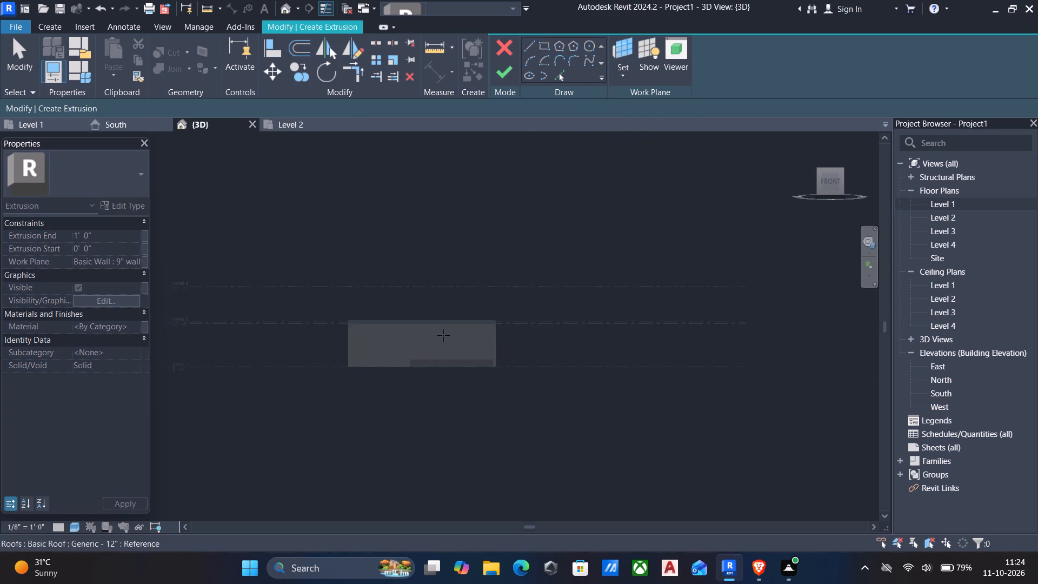
pyautogui.scroll(8, 443, 335)
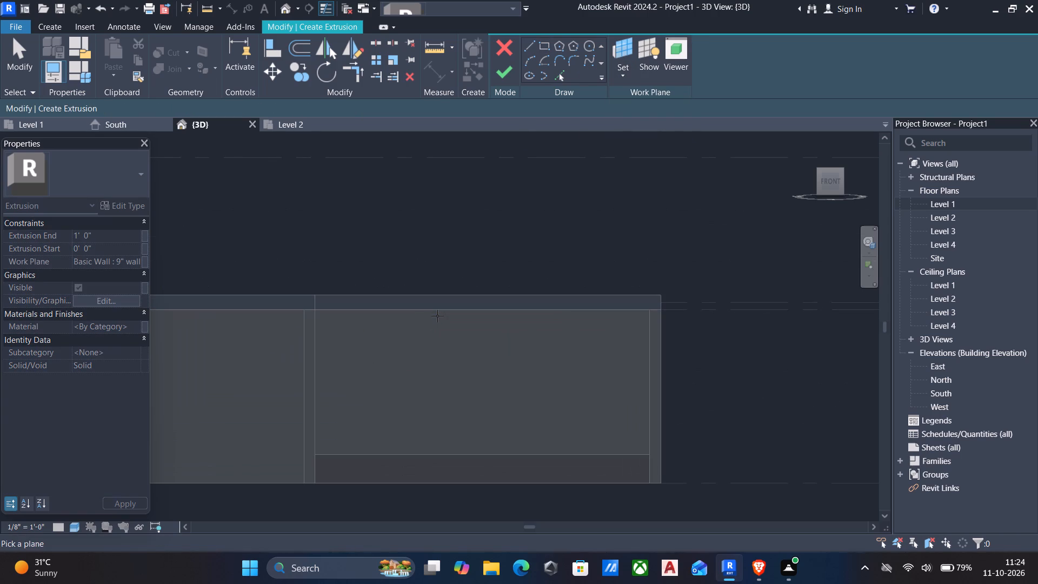
pyautogui.keyDown('shift'); pyautogui.moveTo(437, 322); pyautogui.dragTo(434, 400, button='middle'); pyautogui.keyUp('shift')
pyautogui.scroll(-5, 415, 371)
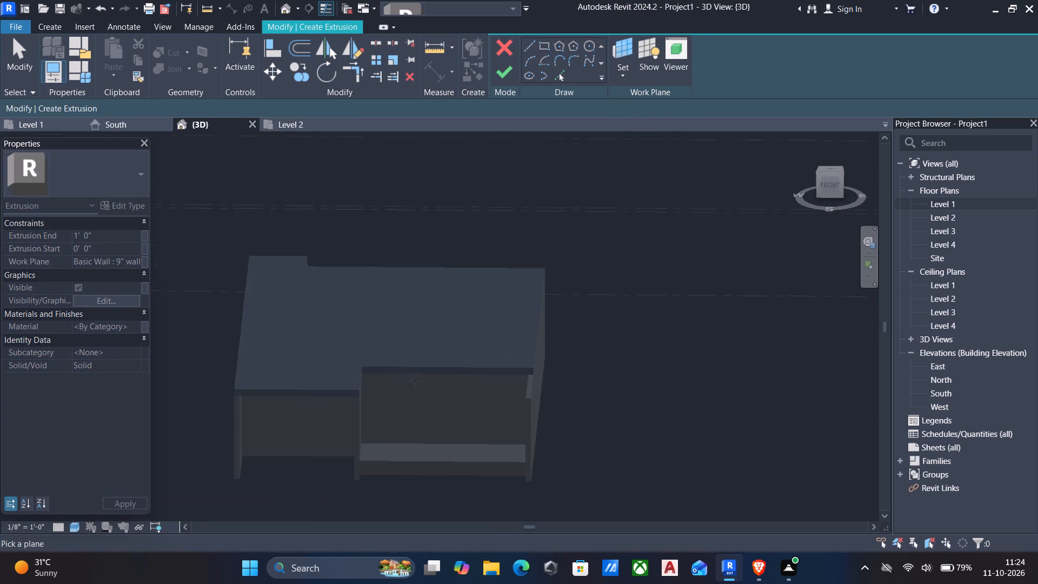
pyautogui.scroll(-1, 415, 381)
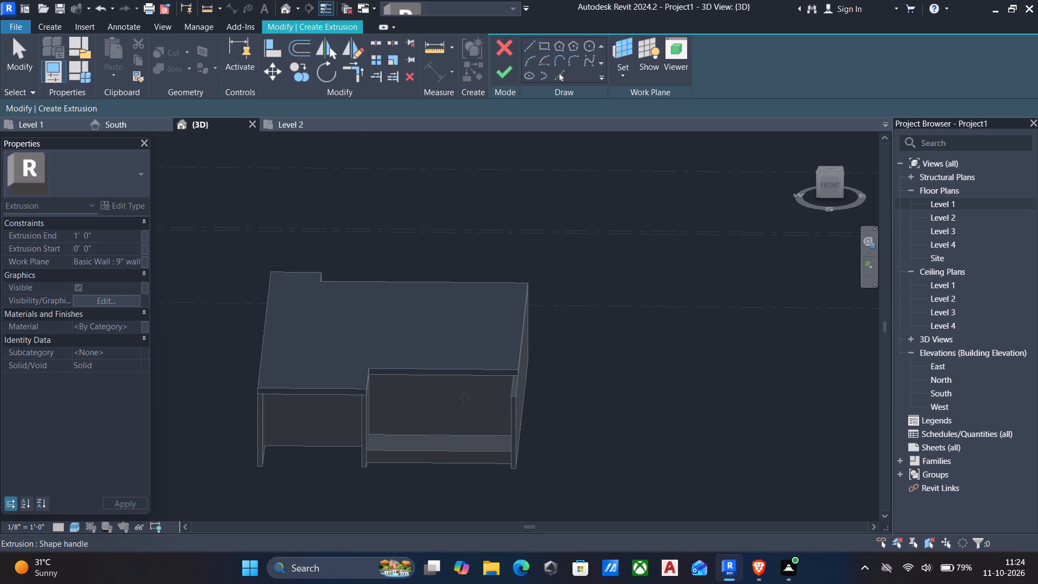
pyautogui.scroll(-1, 445, 387)
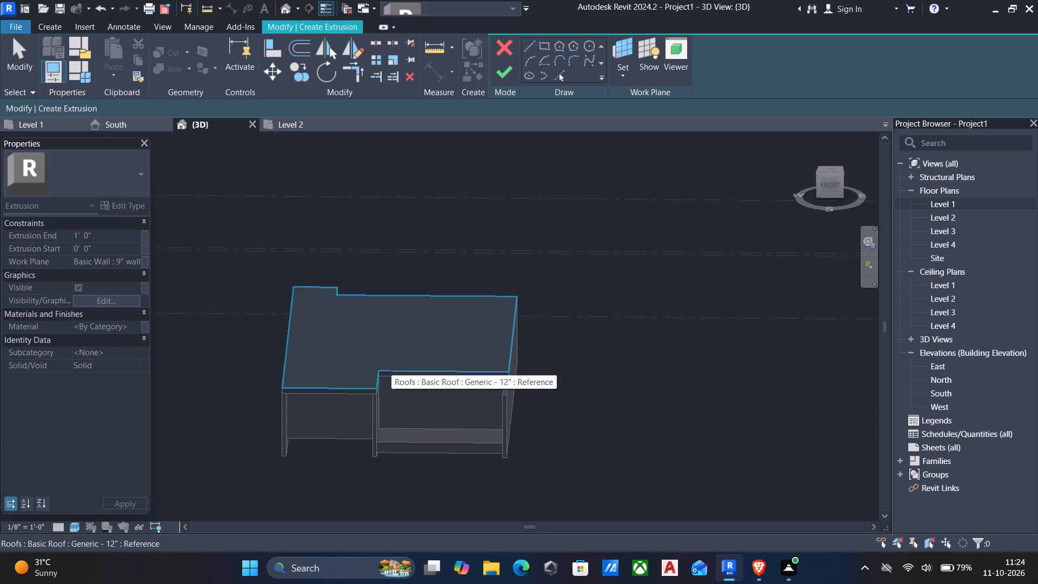
pyautogui.click(392, 373)
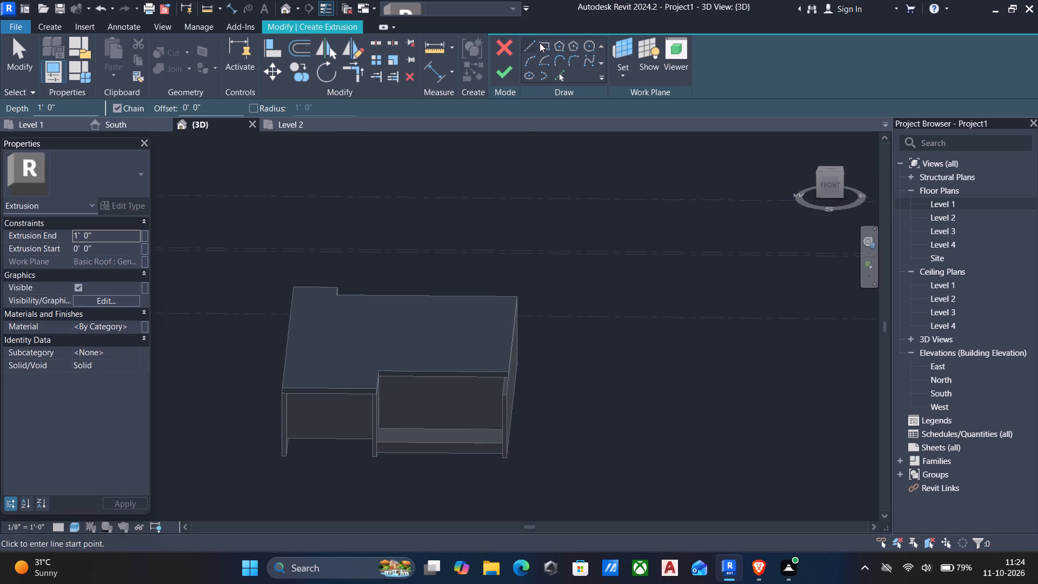
# In front view, sketch a rectangle about 23'-1 1/2" wide and 2'-2" high just below the roof, spanning between the bay's walls.
pyautogui.click(540, 44)
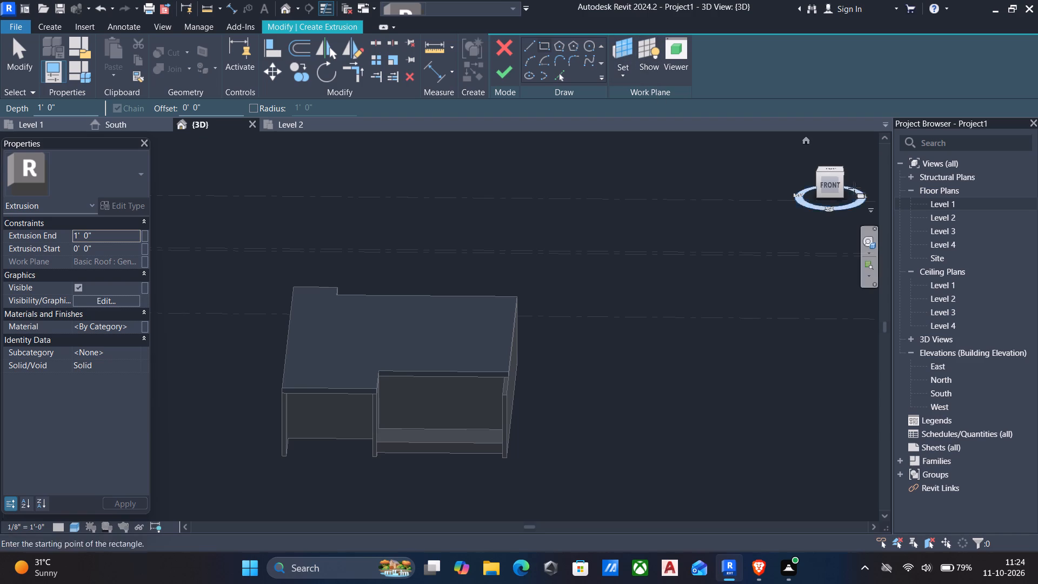
pyautogui.click(825, 186)
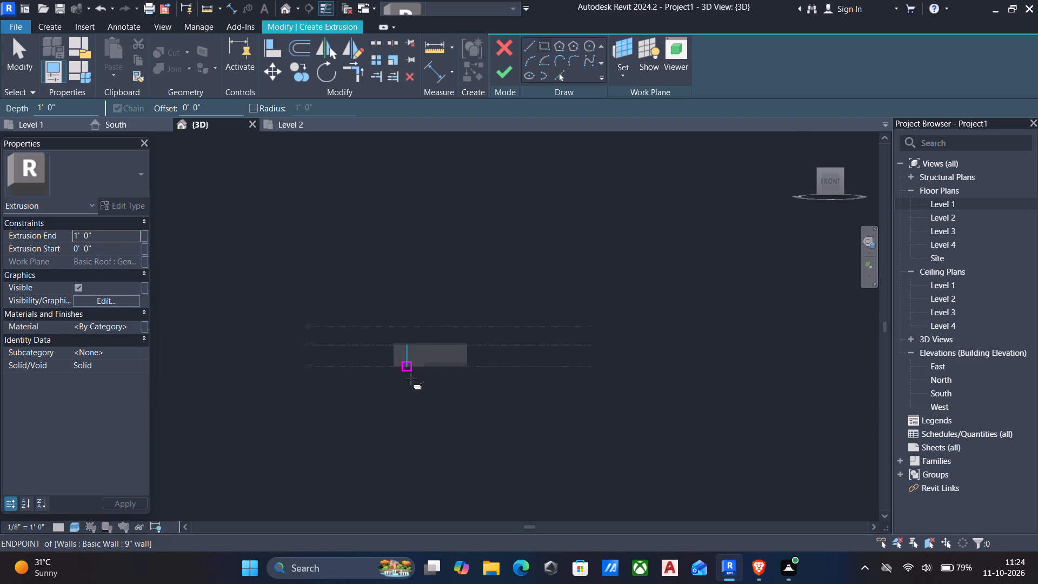
pyautogui.scroll(18, 397, 328)
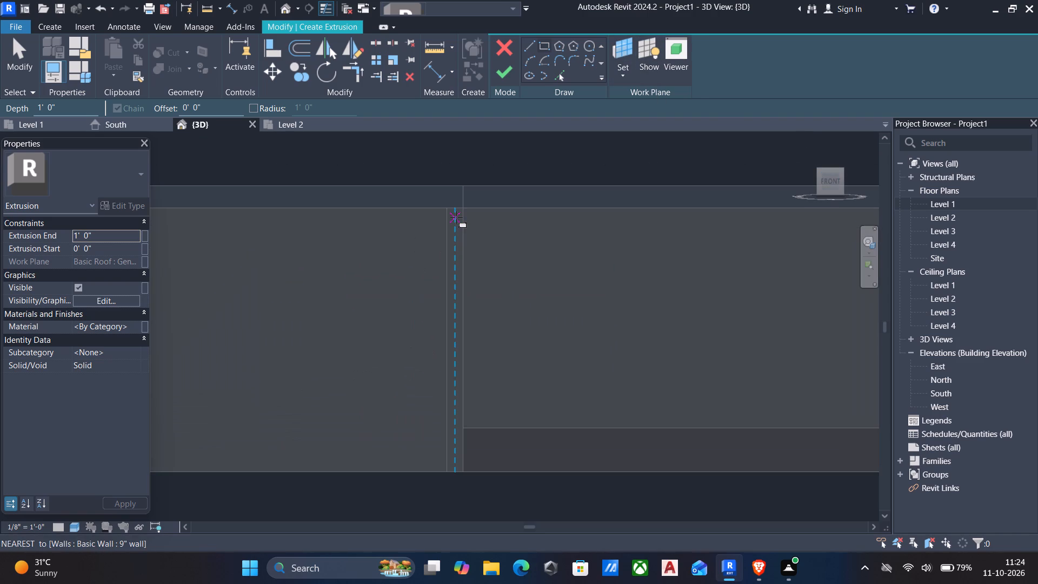
pyautogui.click(461, 225)
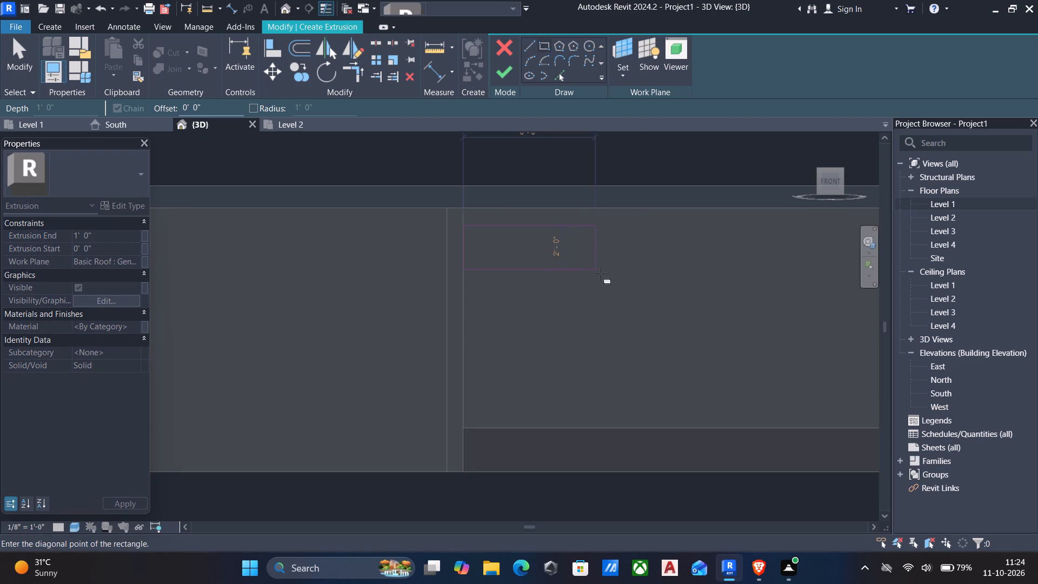
pyautogui.moveTo(644, 280); pyautogui.dragTo(492, 260, button='middle')
pyautogui.scroll(-1, 595, 281)
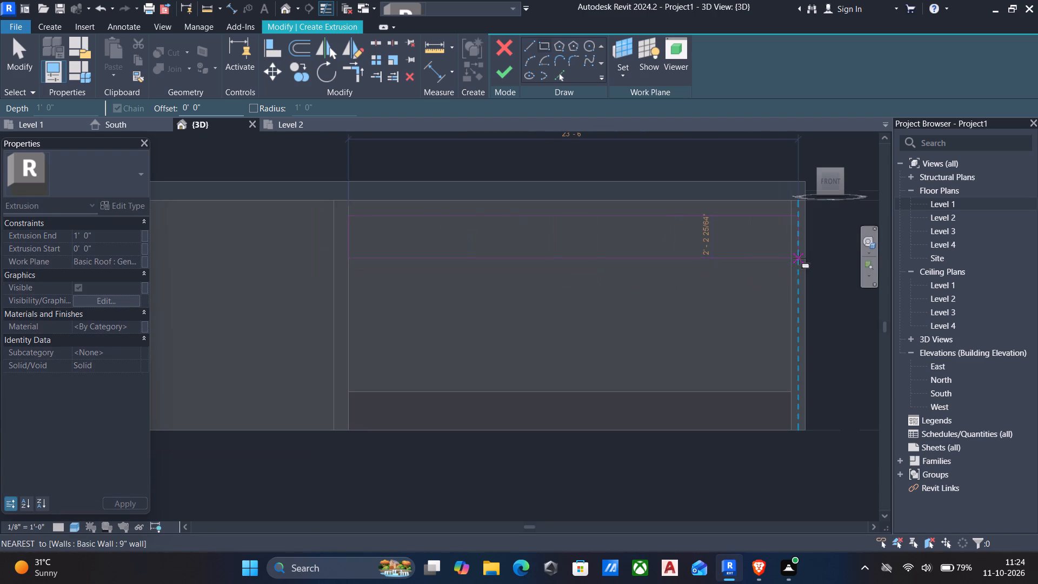
pyautogui.click(788, 258)
pyautogui.press('Escape')
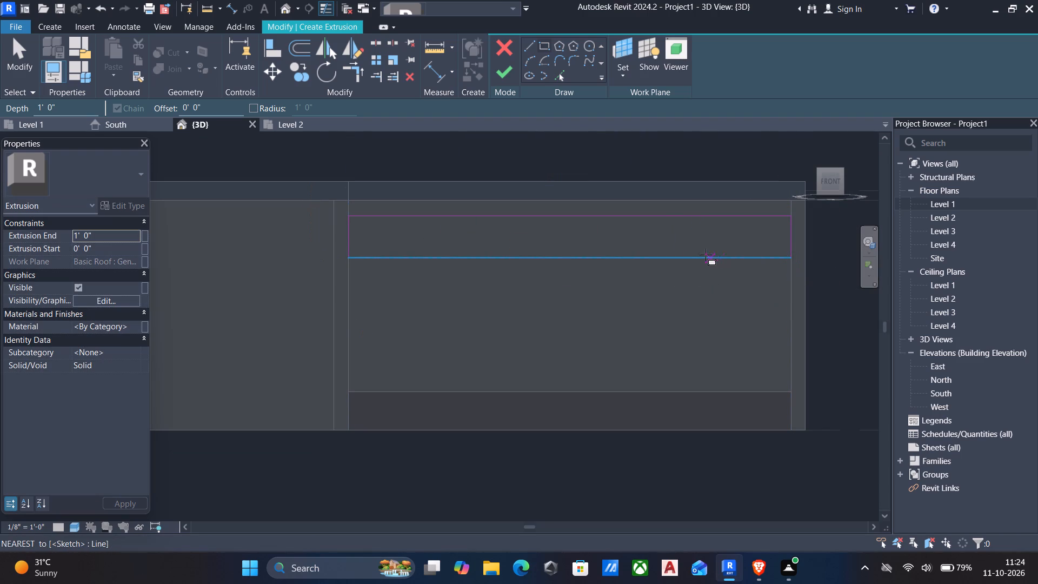
pyautogui.press('Escape')
# Set the sketched rectangle's height to 6" and finish it as an extrusion 1' deep.
pyautogui.click(684, 257)
pyautogui.click(816, 237)
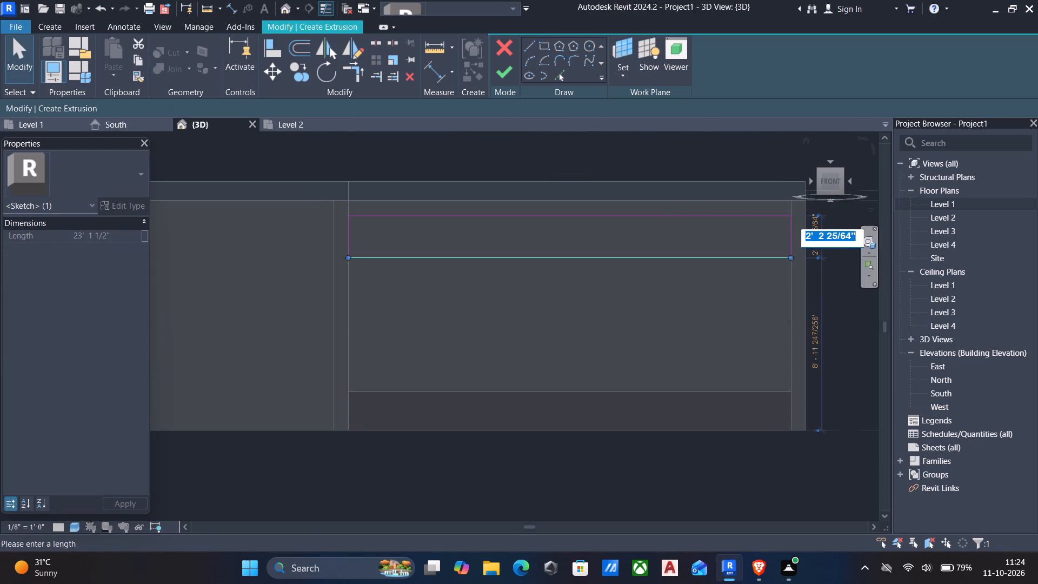
pyautogui.write('6"')
pyautogui.press('Return')
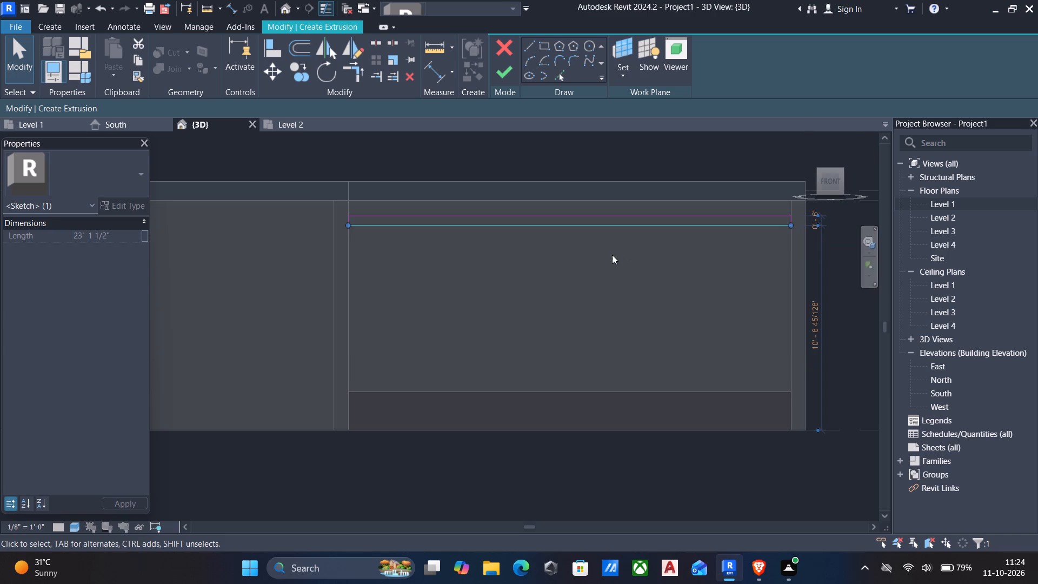
pyautogui.press('Escape')
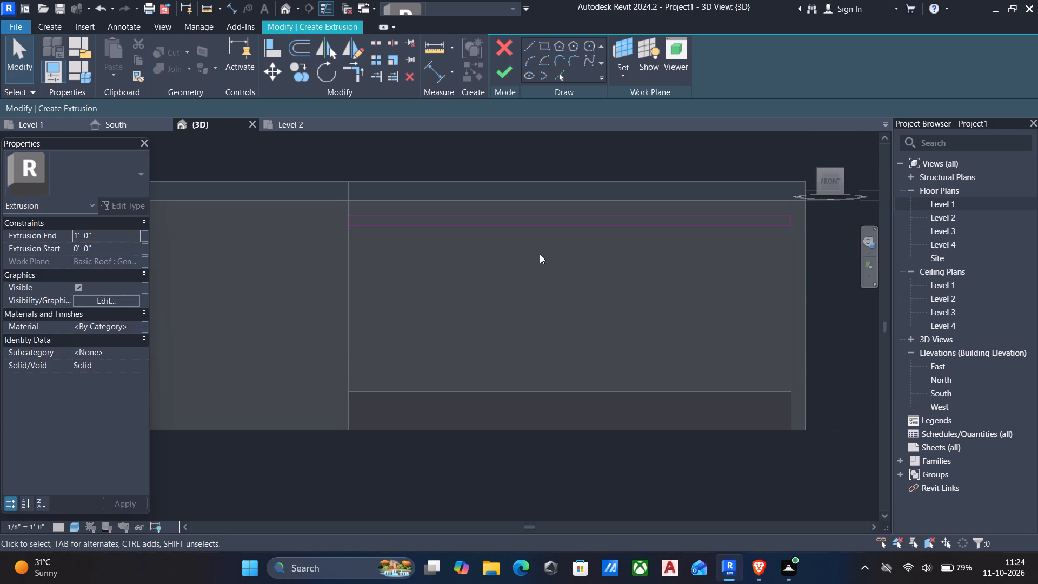
pyautogui.scroll(-4, 540, 254)
pyautogui.keyDown('shift'); pyautogui.moveTo(540, 255); pyautogui.dragTo(472, 380, button='middle'); pyautogui.keyUp('shift')
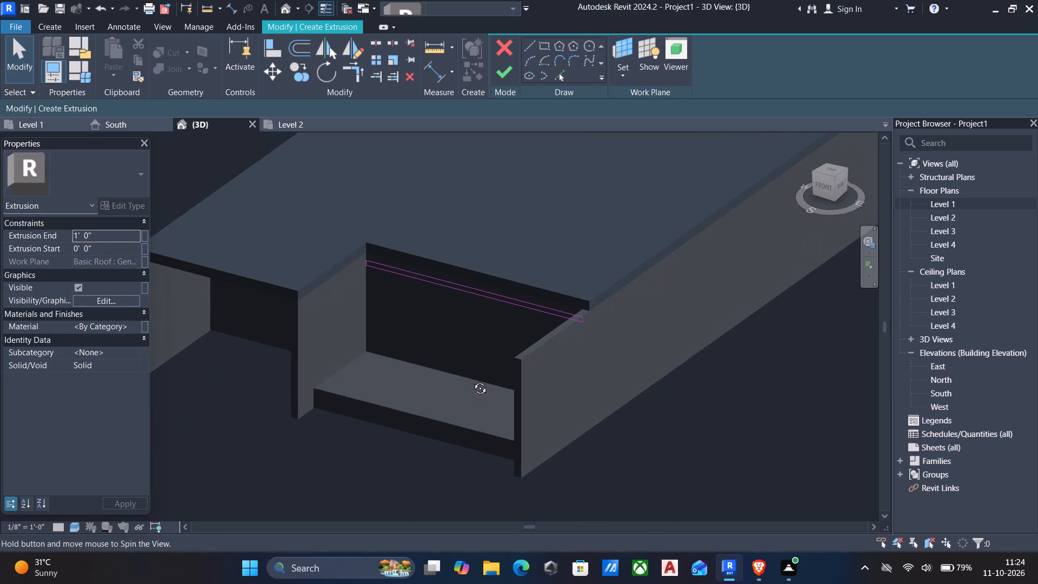
pyautogui.keyDown('shift'); pyautogui.moveTo(472, 380); pyautogui.dragTo(508, 374, button='middle'); pyautogui.keyUp('shift')
pyautogui.click(503, 78)
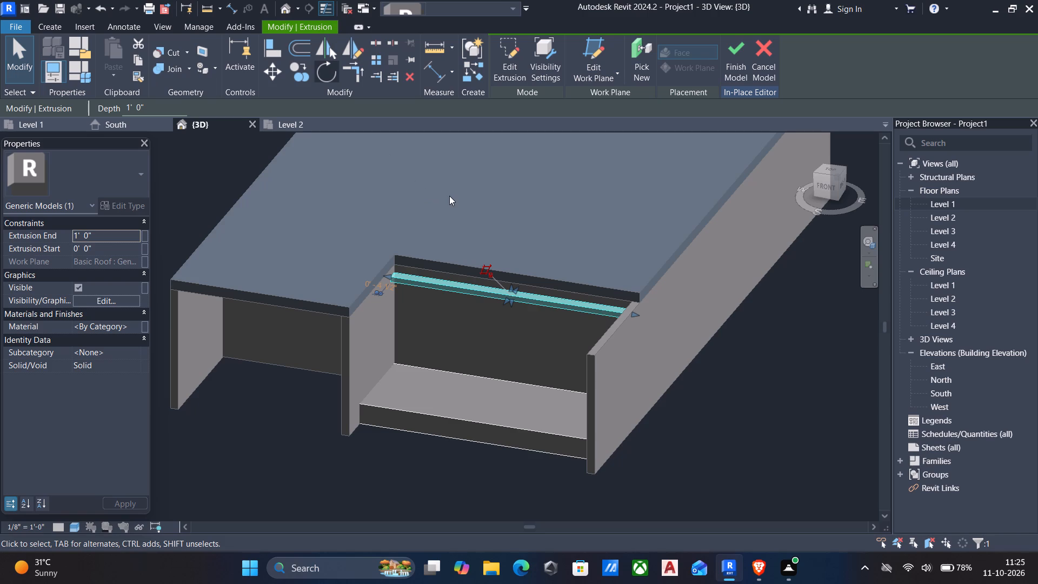
# Stretch the new slab's front face southward to a depth of about 9'-2", flush with the platform's front, and finish the model.
pyautogui.click(476, 220)
pyautogui.click(496, 294)
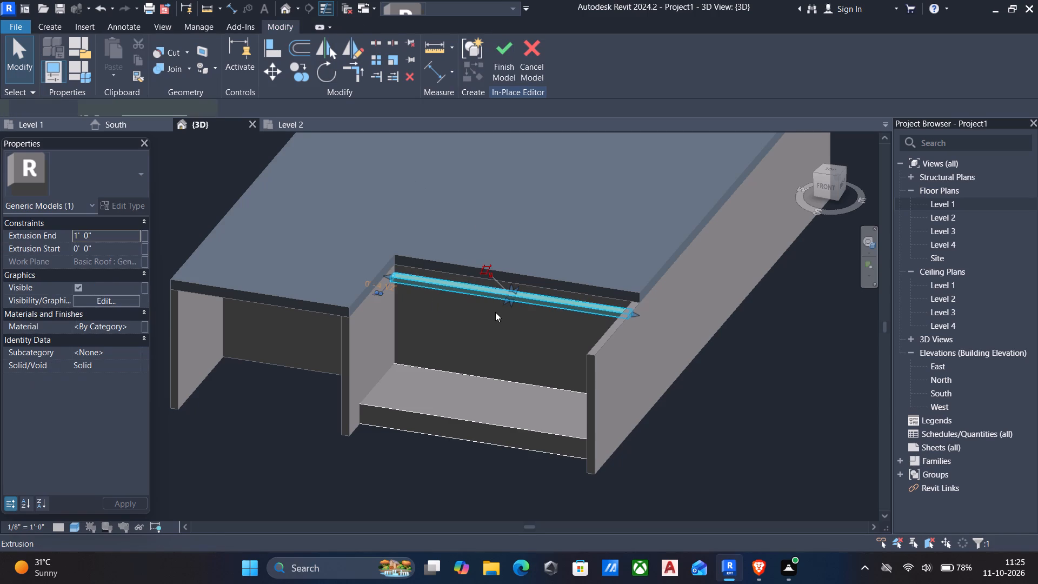
pyautogui.moveTo(505, 301); pyautogui.dragTo(499, 320)
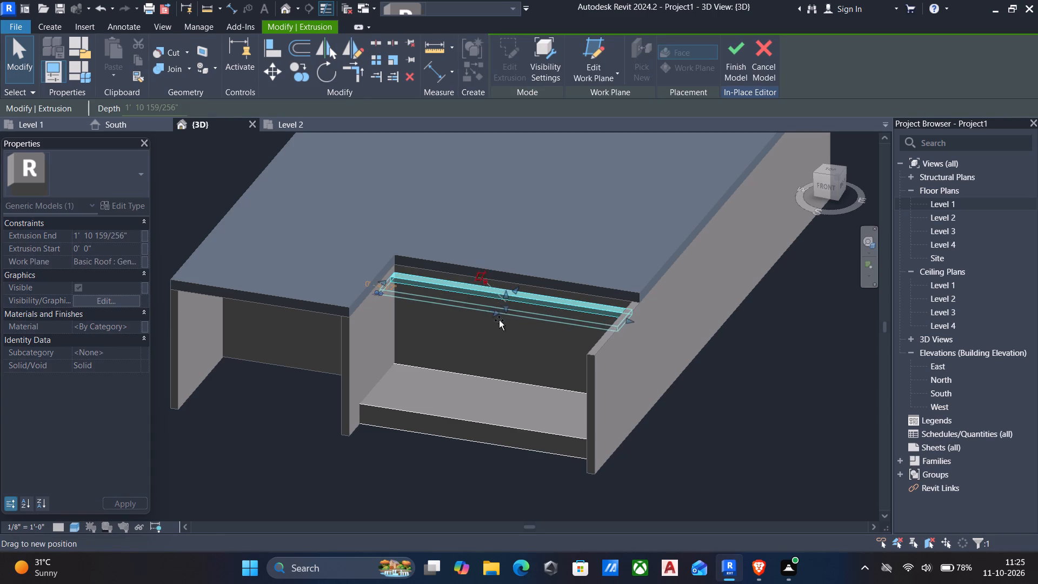
pyautogui.moveTo(499, 320); pyautogui.dragTo(490, 345)
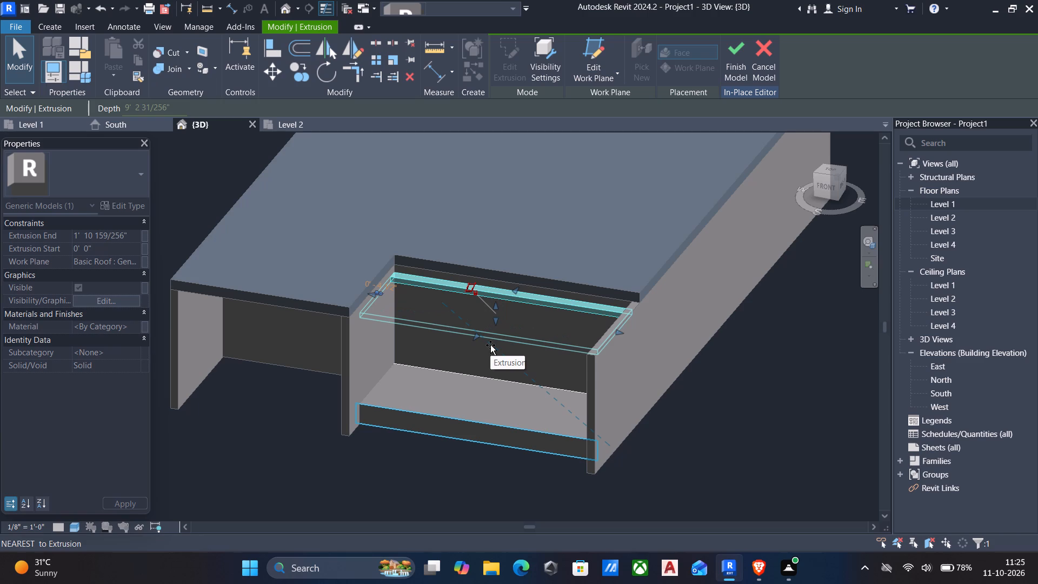
pyautogui.moveTo(490, 345); pyautogui.dragTo(490, 346)
pyautogui.moveTo(490, 346); pyautogui.dragTo(490, 347)
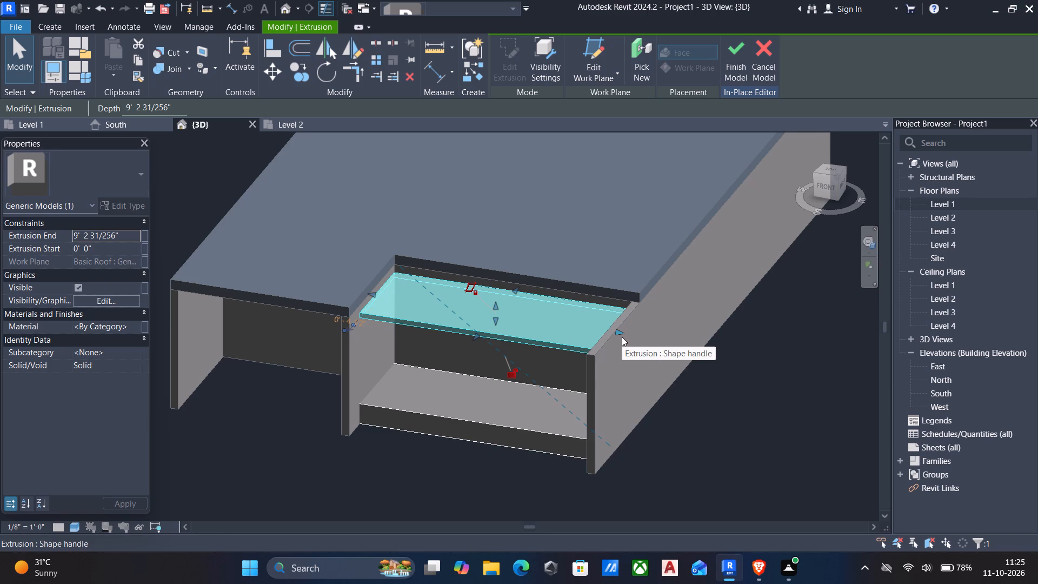
pyautogui.click(737, 52)
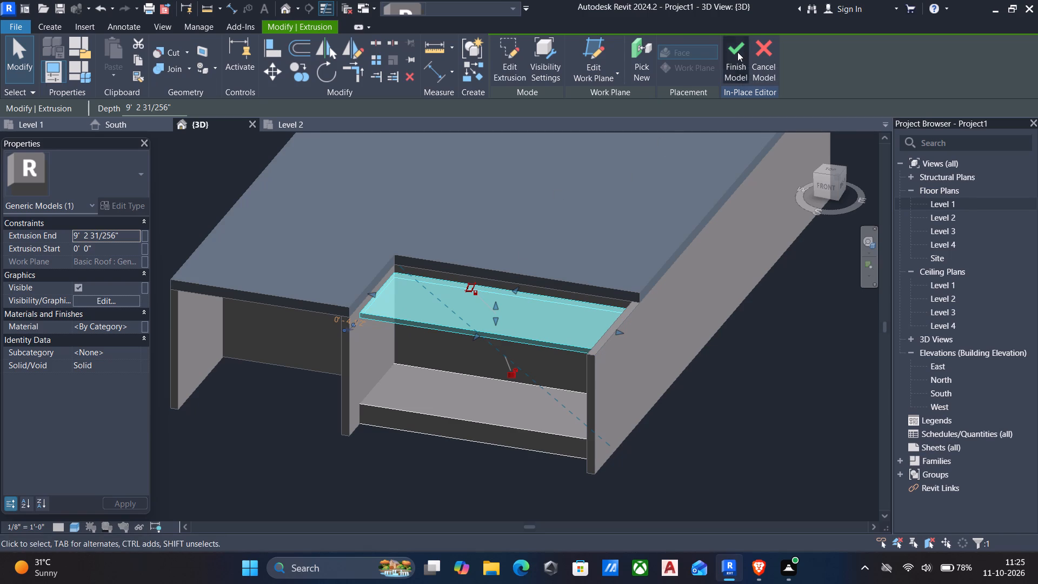
# In the Level 1 plan, pull the east wall's south end northward to shorten the wall to about 58'.
pyautogui.doubleClick(975, 201)
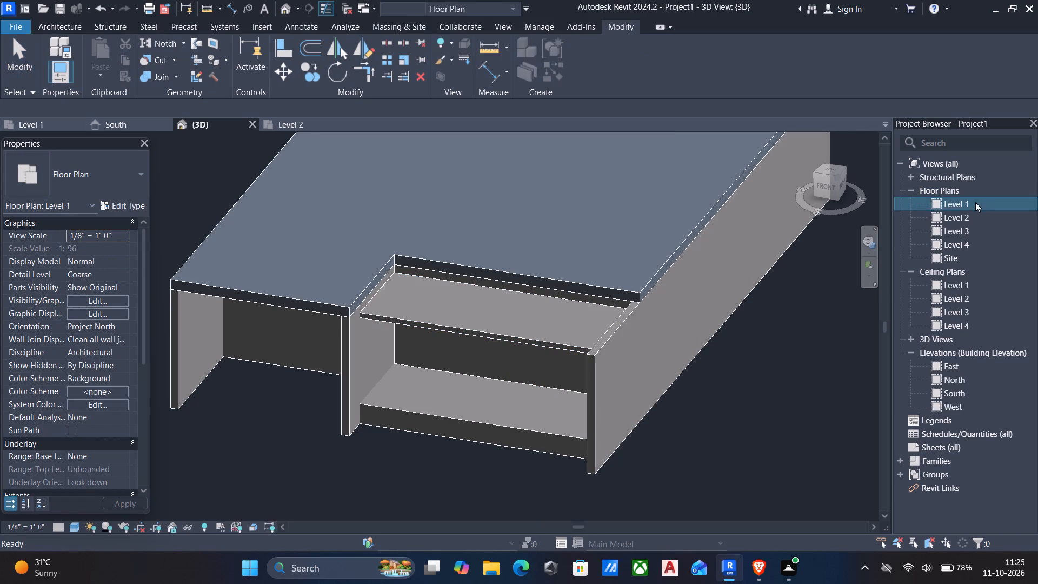
pyautogui.click(846, 424)
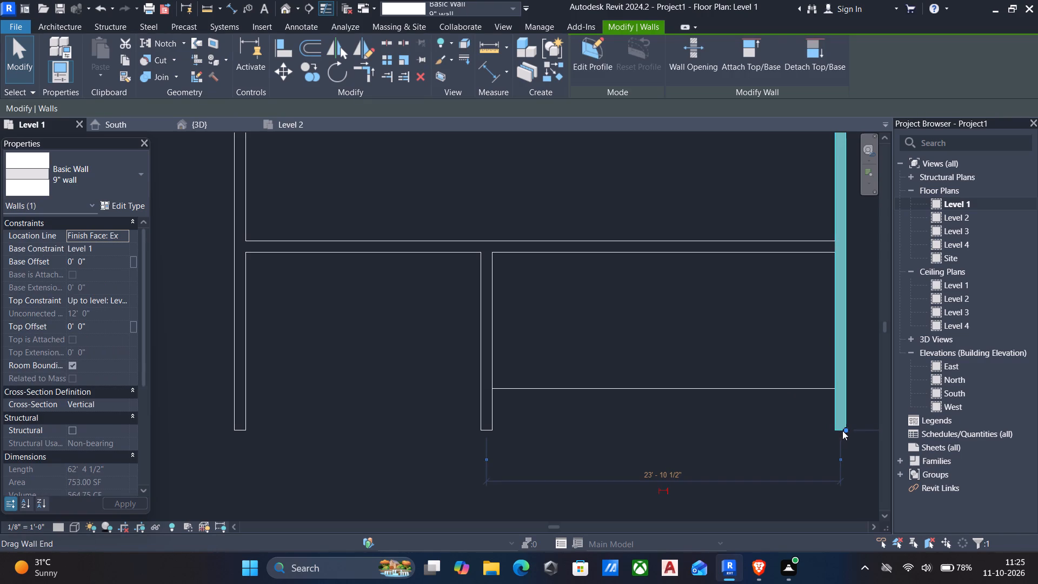
pyautogui.moveTo(844, 429); pyautogui.dragTo(843, 362)
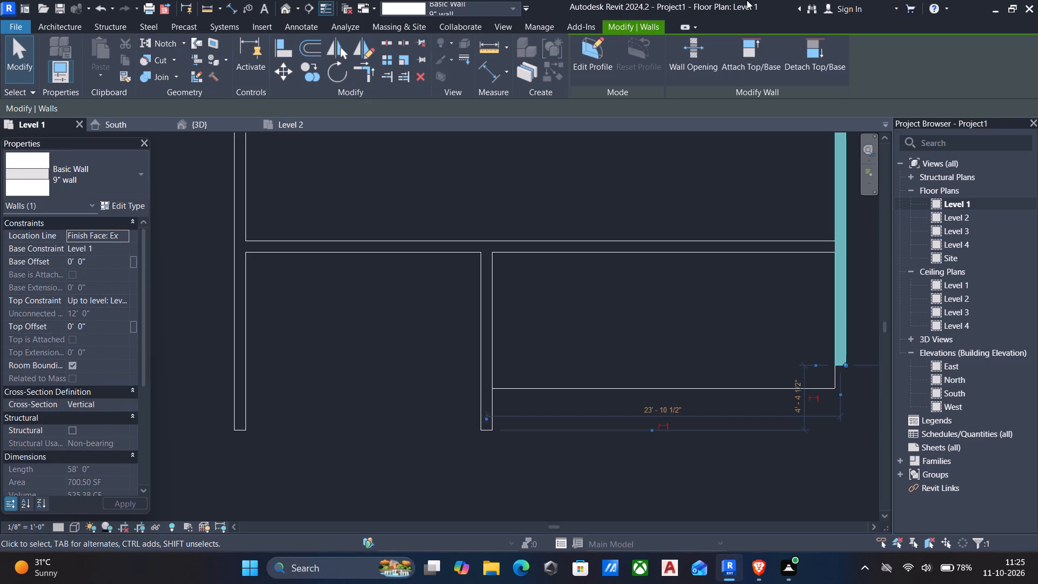
# In the 3D view, stretch the overhead slab's east end outward past the outer face of the east wall.
pyautogui.click(288, 9)
pyautogui.click(564, 348)
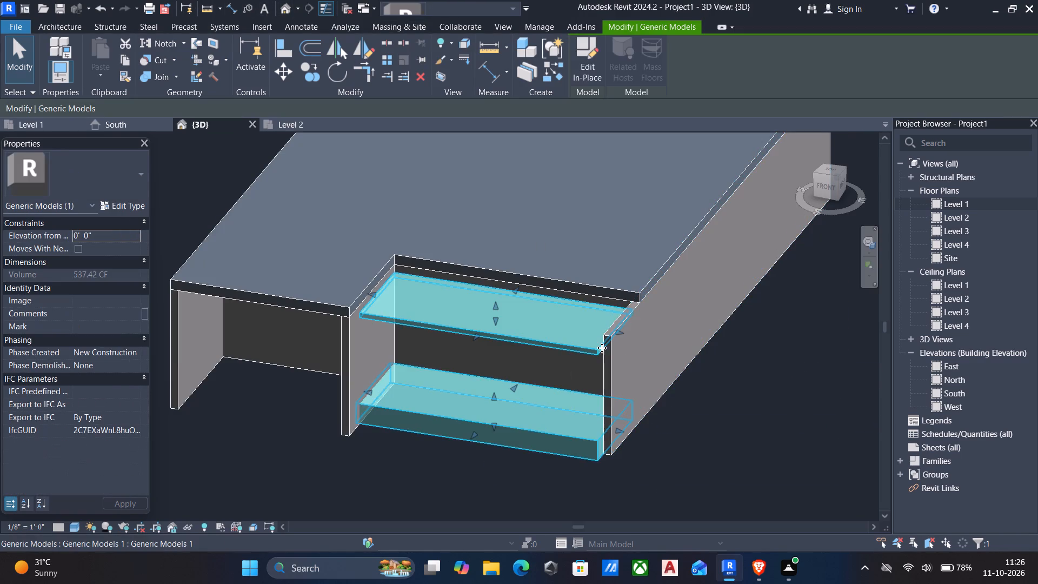
pyautogui.moveTo(621, 331); pyautogui.dragTo(635, 337)
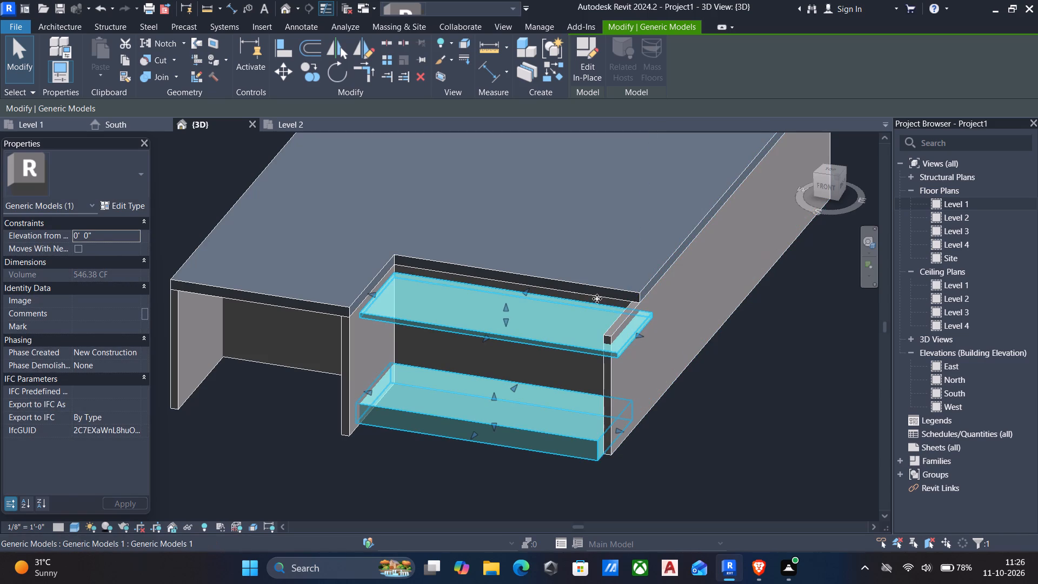
pyautogui.press('Escape')
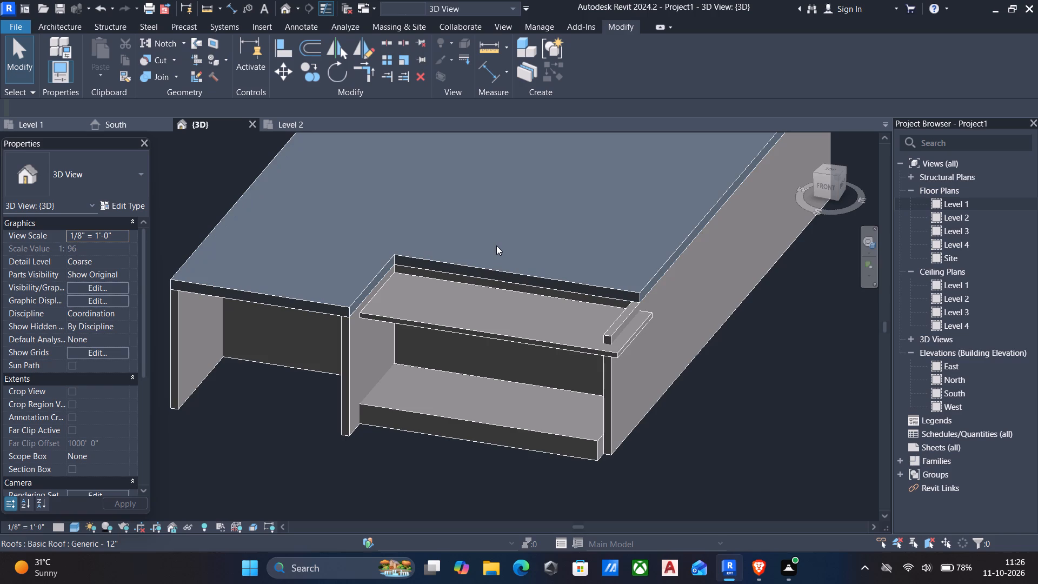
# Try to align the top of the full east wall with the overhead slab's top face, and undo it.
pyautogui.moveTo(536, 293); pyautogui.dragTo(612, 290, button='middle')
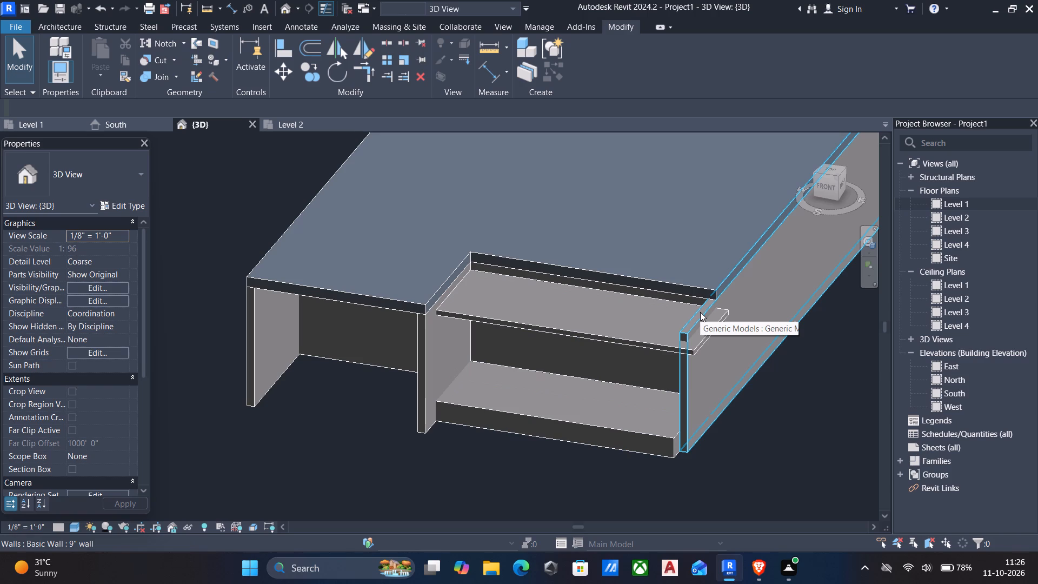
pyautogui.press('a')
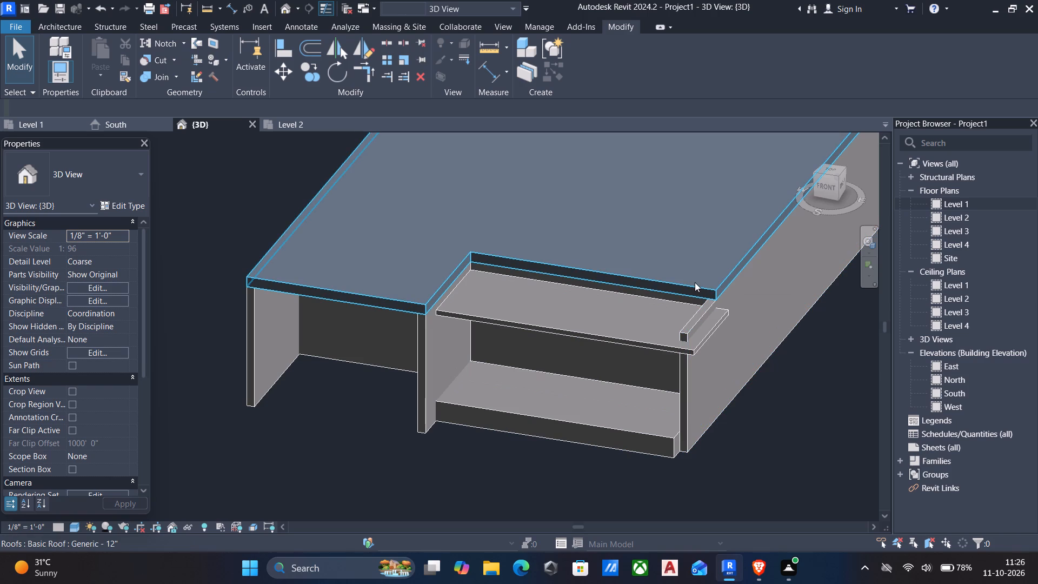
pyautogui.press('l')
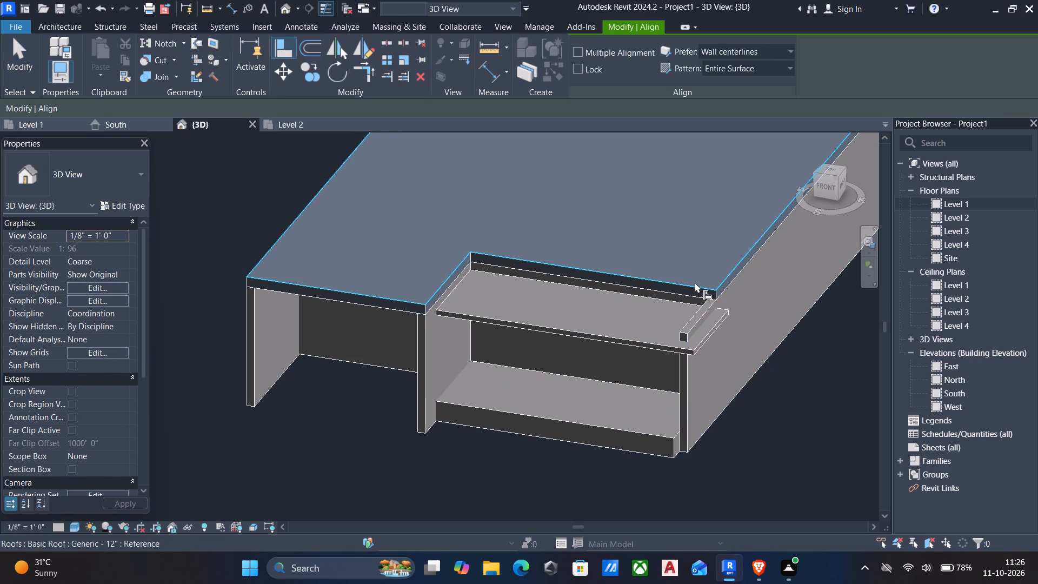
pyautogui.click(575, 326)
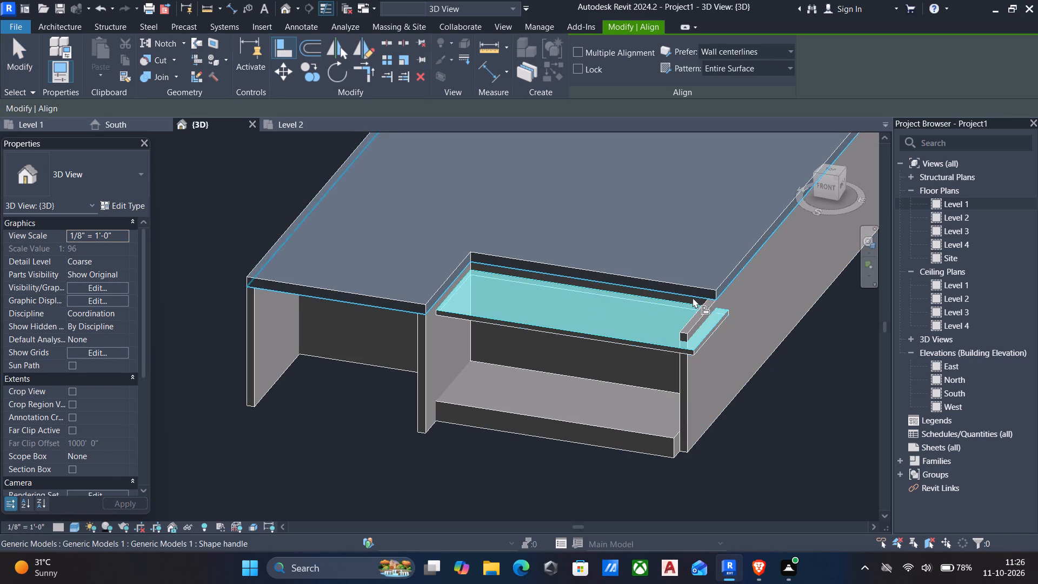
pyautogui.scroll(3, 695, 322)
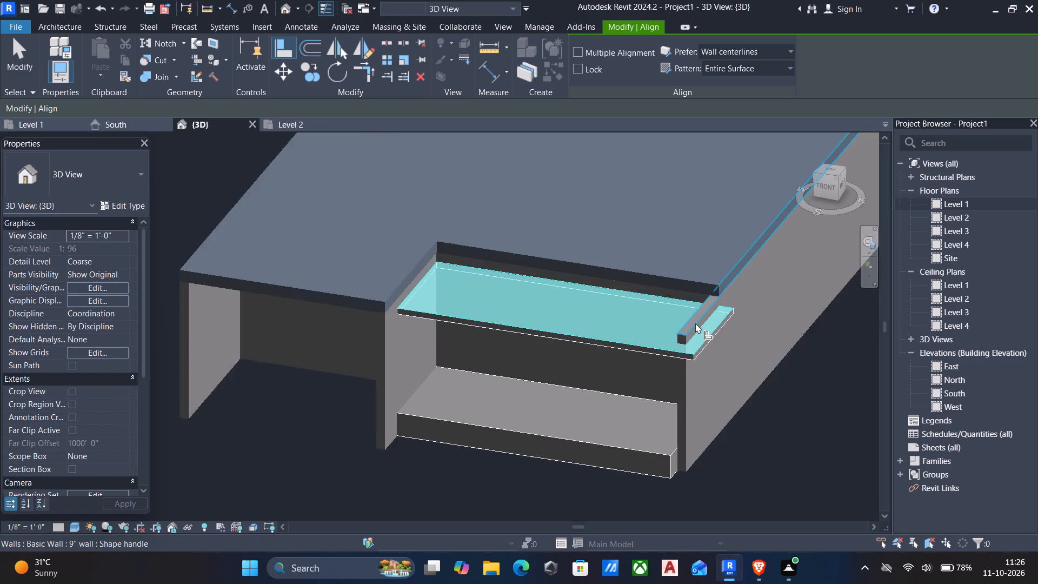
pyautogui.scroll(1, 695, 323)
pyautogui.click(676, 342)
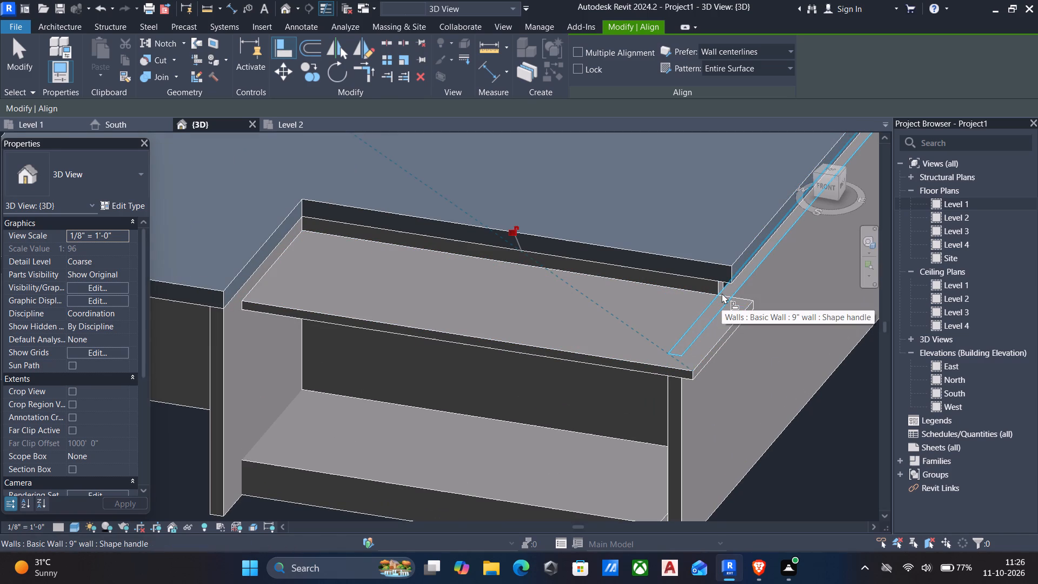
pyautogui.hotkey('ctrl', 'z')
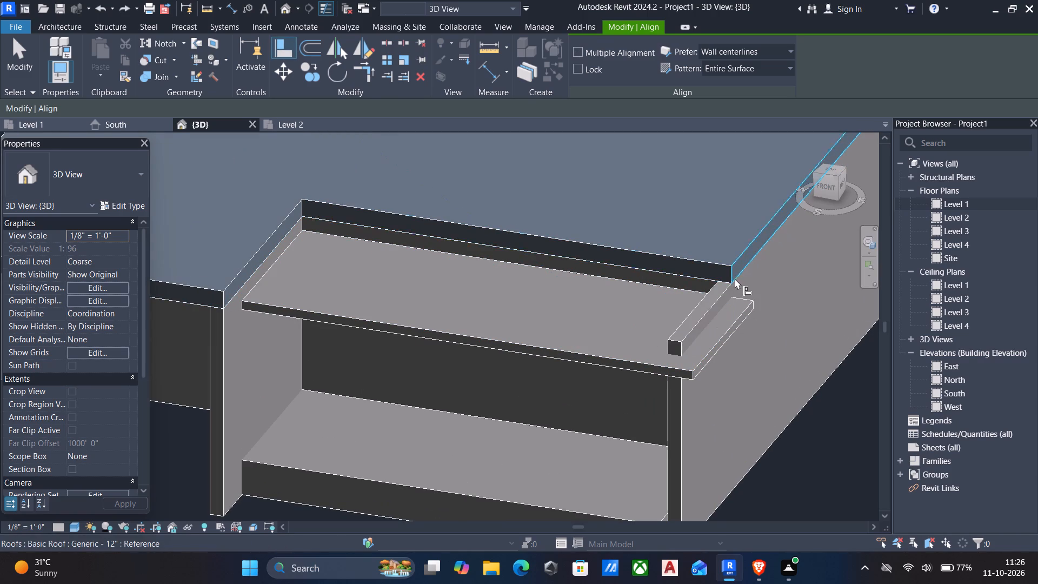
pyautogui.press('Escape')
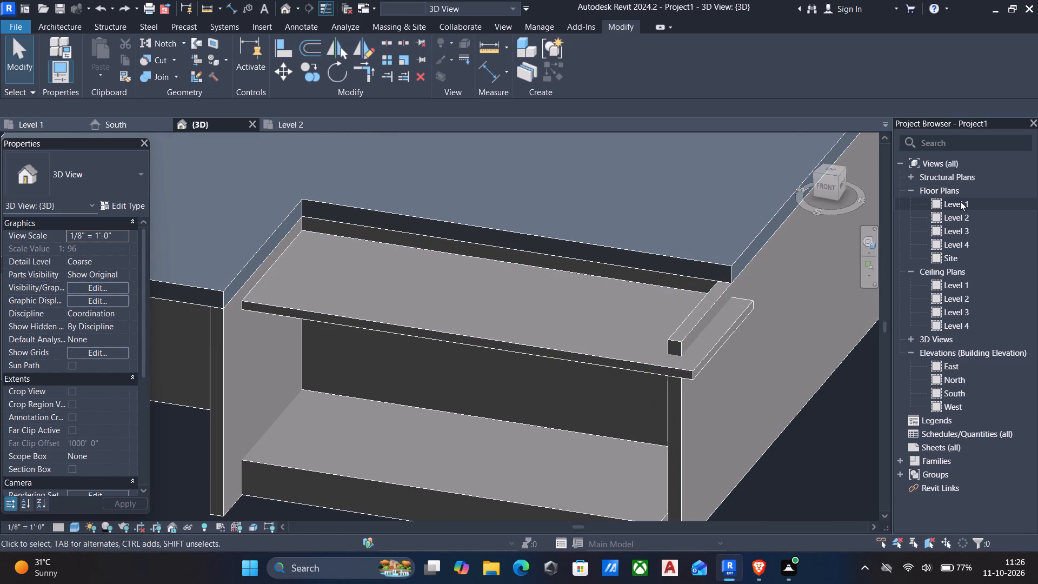
# In the Level 1 plan, split the east wall in line with the south face of the bay's back wall.
pyautogui.doubleClick(960, 201)
pyautogui.press('s')
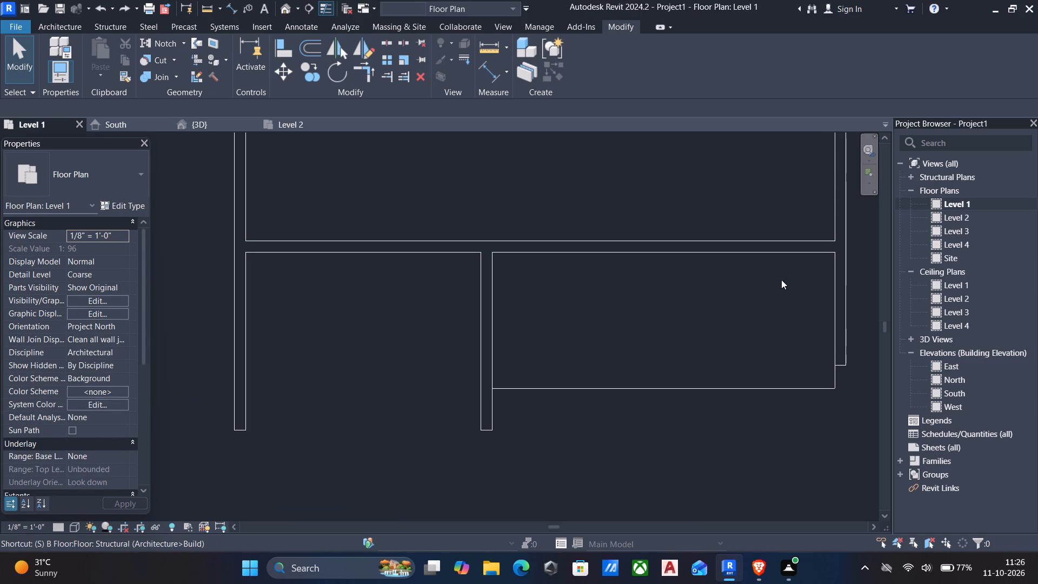
pyautogui.press('l')
pyautogui.scroll(5, 823, 253)
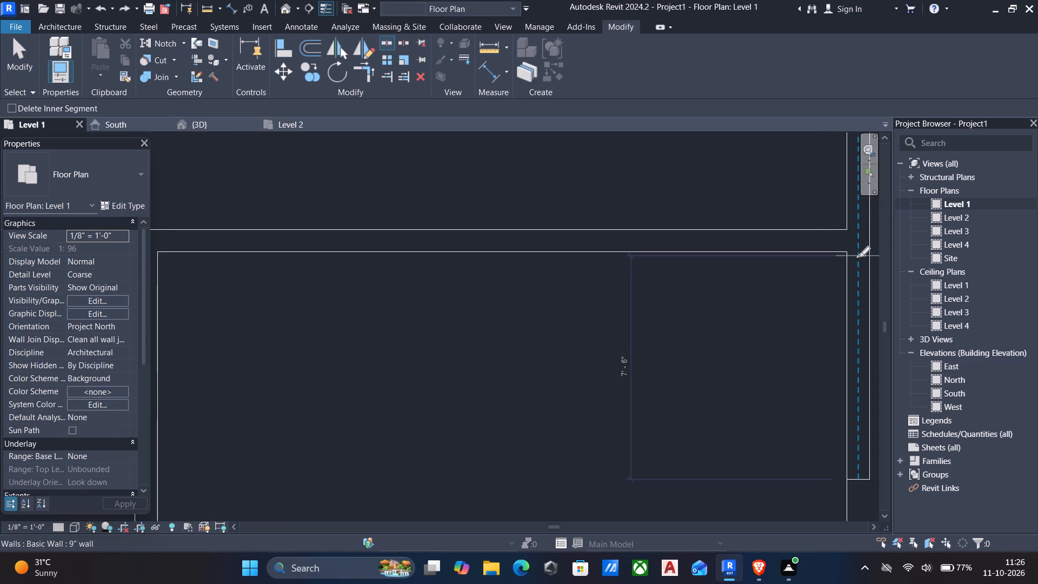
pyautogui.moveTo(864, 254); pyautogui.dragTo(799, 247, button='middle')
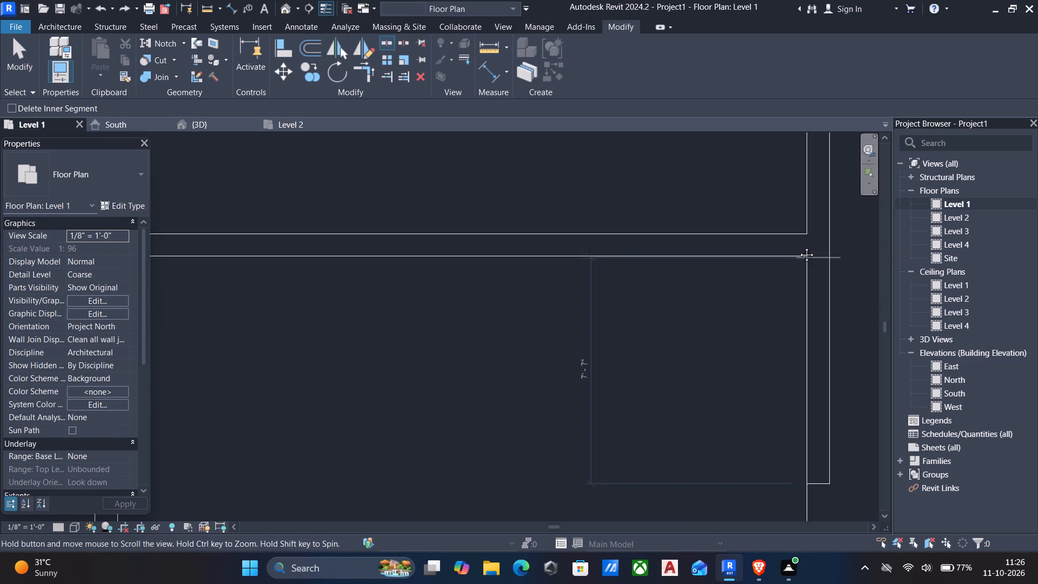
pyautogui.moveTo(799, 247); pyautogui.dragTo(717, 221, button='middle')
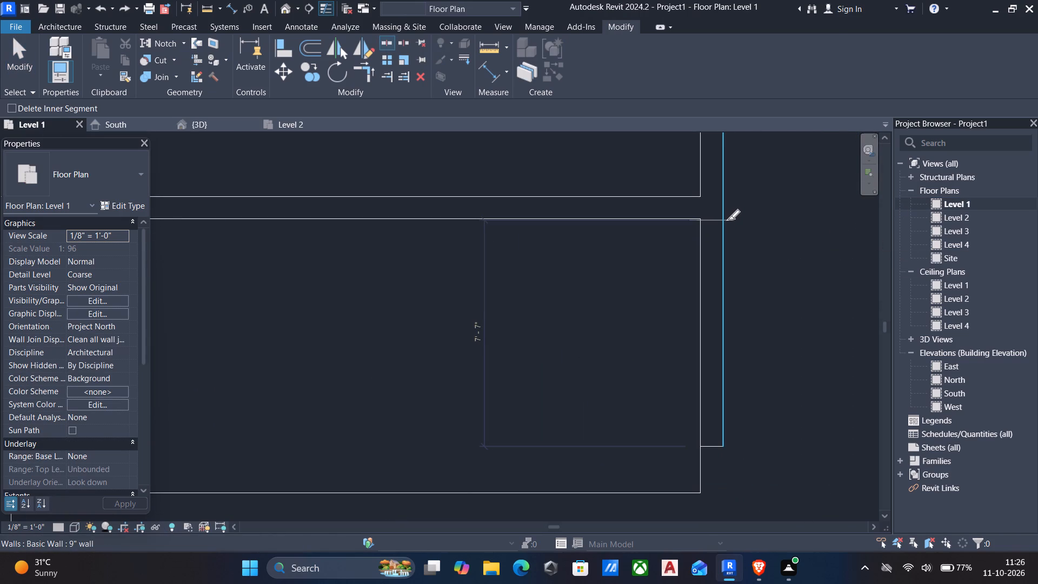
pyautogui.scroll(5, 728, 218)
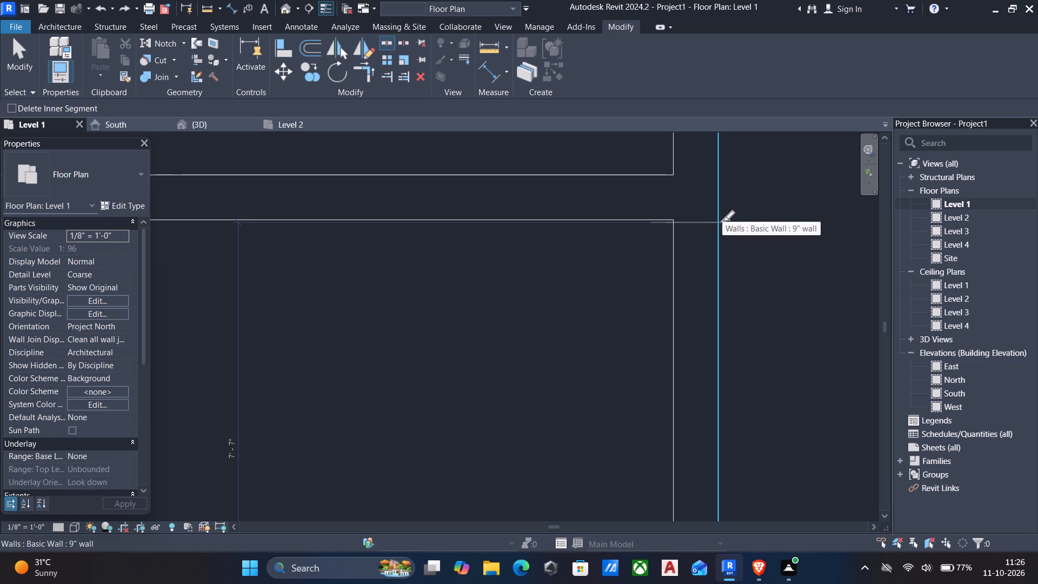
pyautogui.scroll(6, 722, 221)
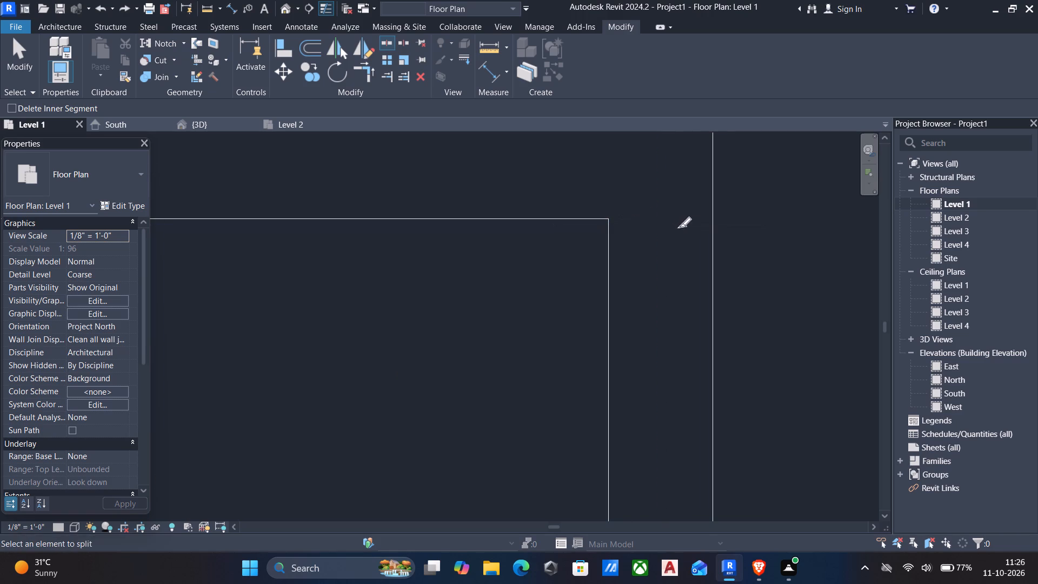
pyautogui.scroll(3, 711, 215)
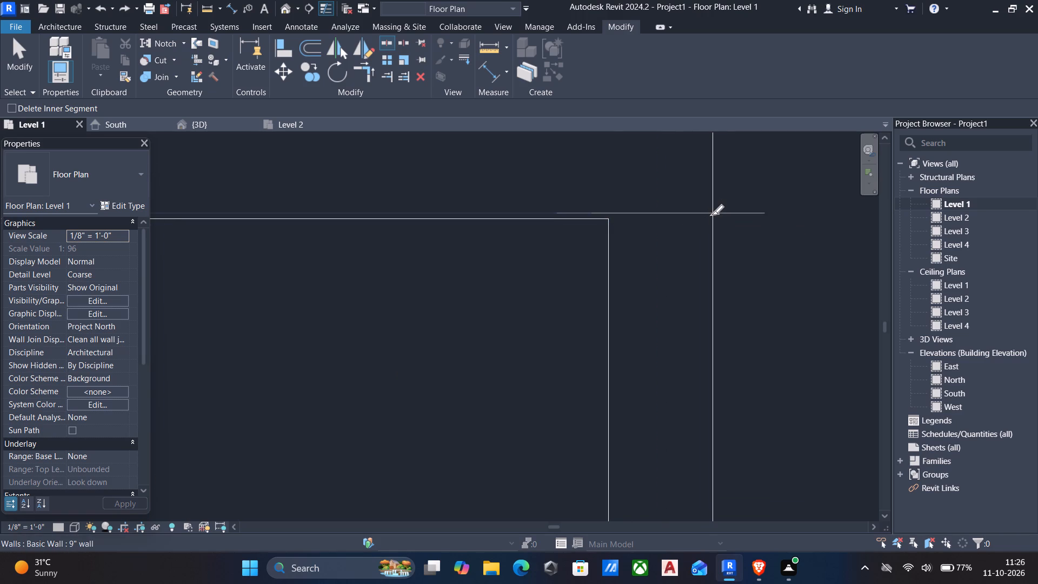
pyautogui.scroll(3, 711, 215)
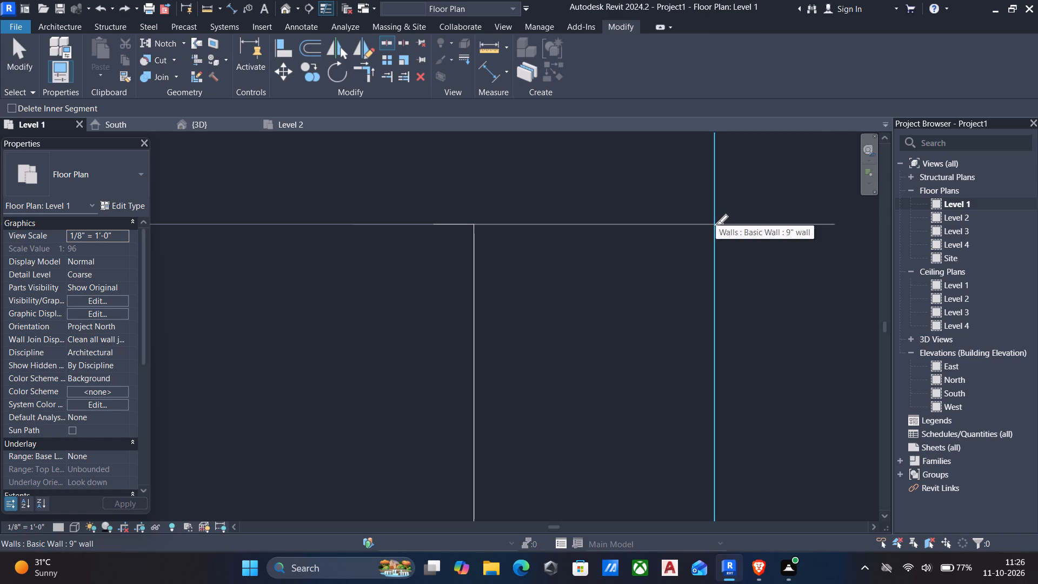
pyautogui.click(716, 224)
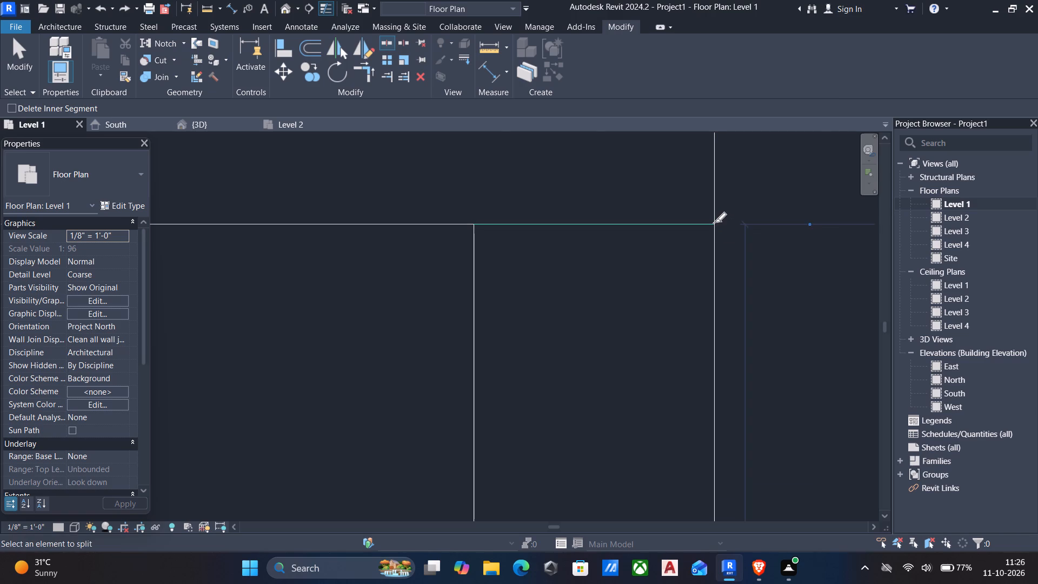
pyautogui.press('Escape')
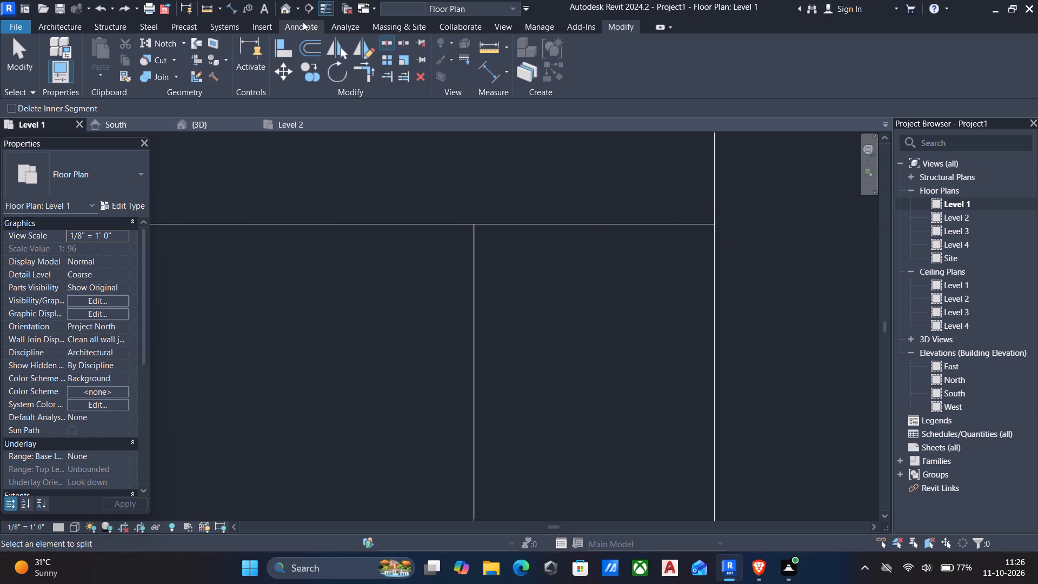
pyautogui.click(285, 11)
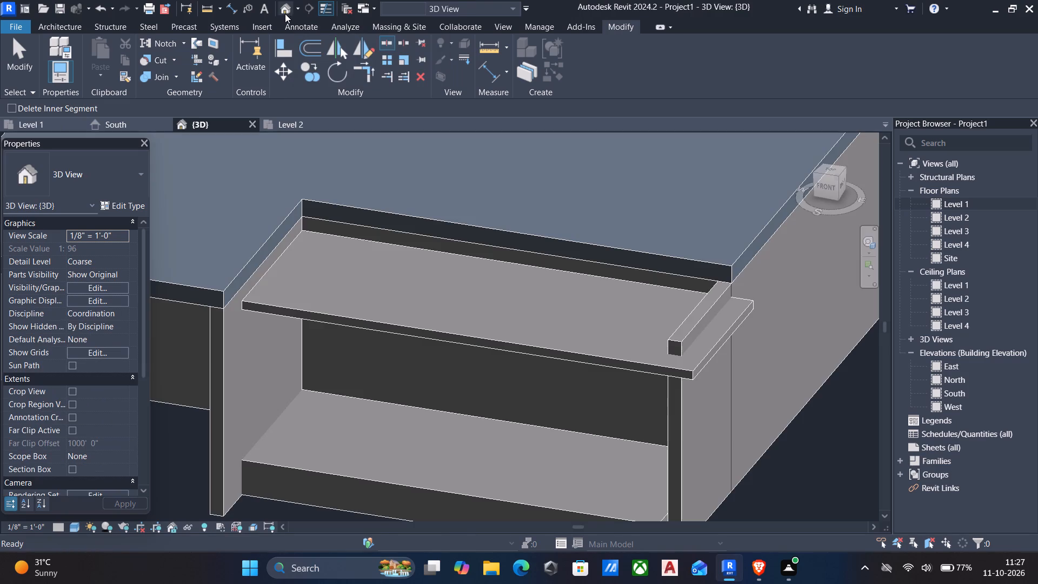
pyautogui.press('Escape')
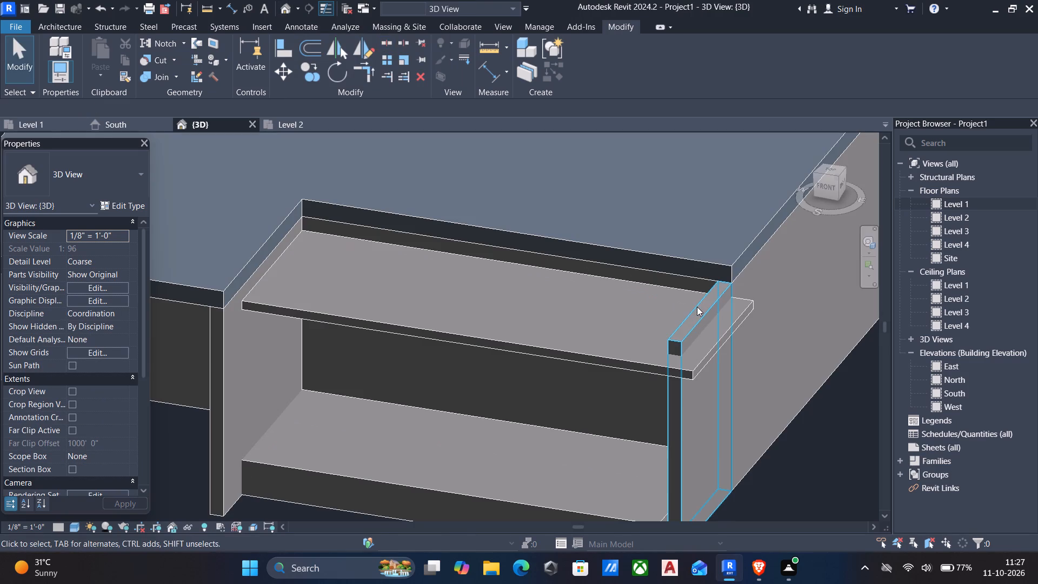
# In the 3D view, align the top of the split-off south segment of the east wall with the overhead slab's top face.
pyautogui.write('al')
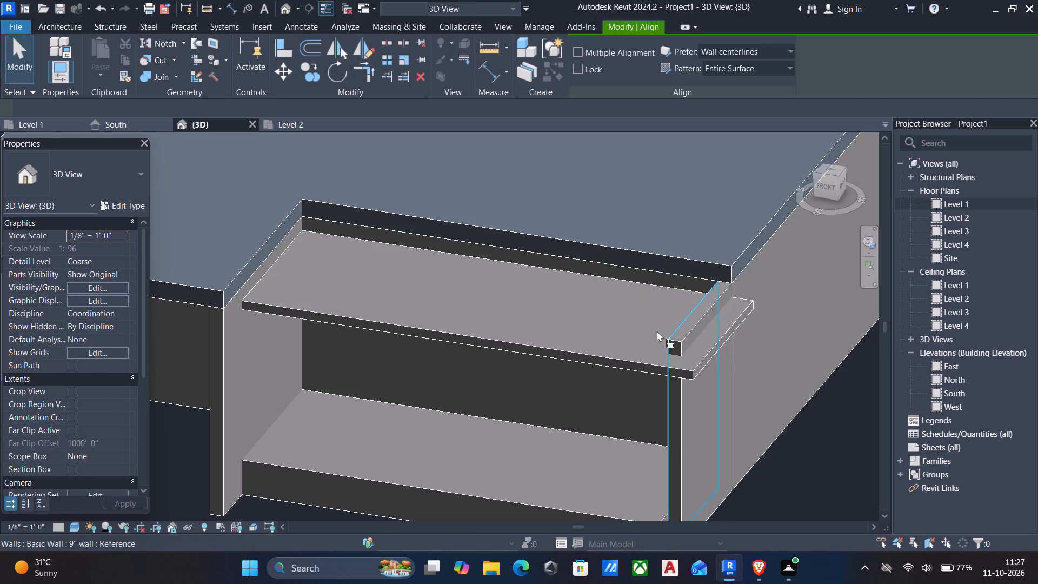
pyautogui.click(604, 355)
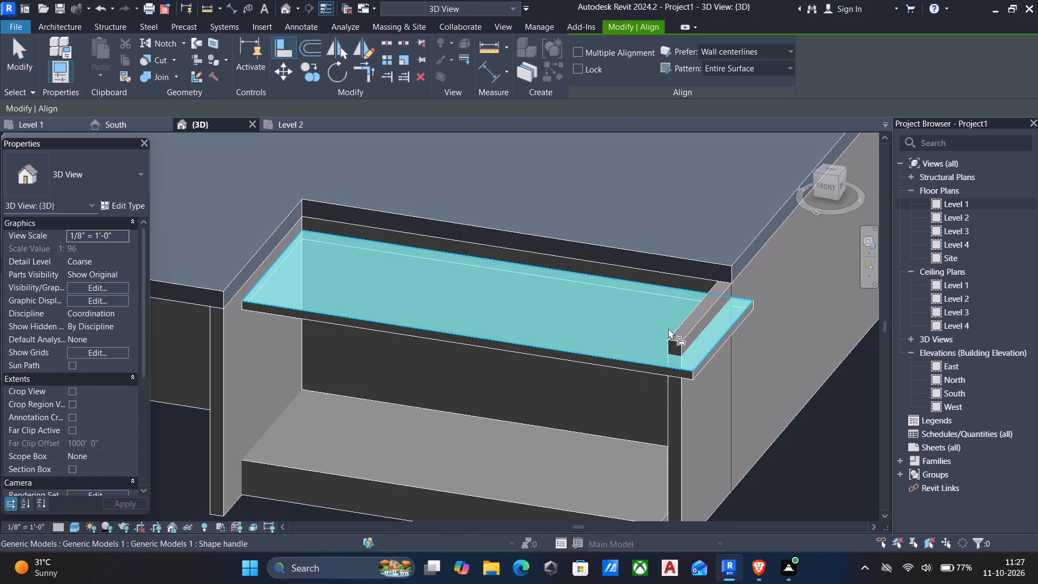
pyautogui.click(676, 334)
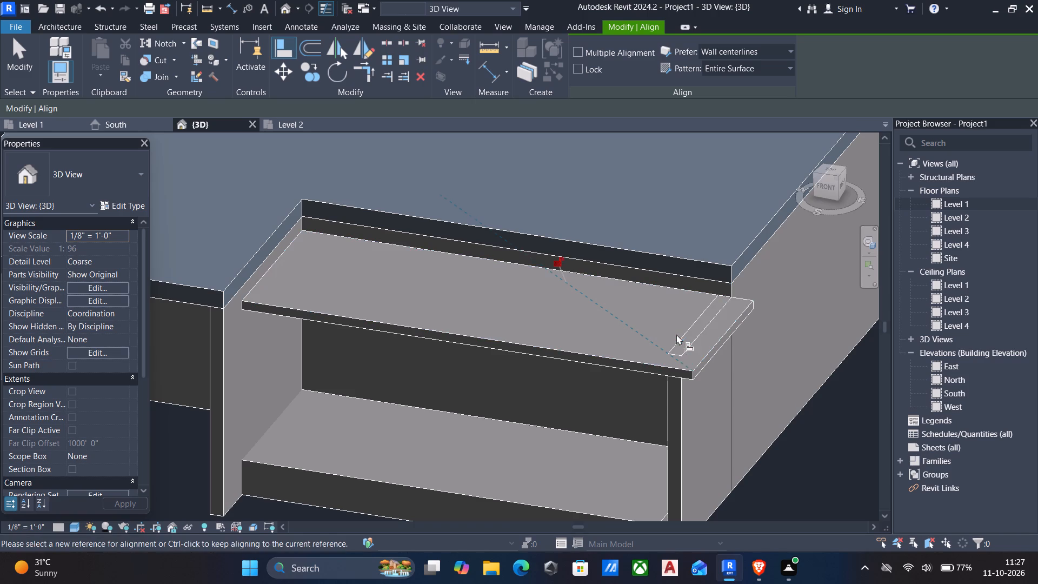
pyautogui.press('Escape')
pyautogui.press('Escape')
# Pull the top of the east wall's south segment down below the underside of the overhead slab.
pyautogui.keyDown('shift'); pyautogui.moveTo(720, 352); pyautogui.dragTo(737, 289, button='middle'); pyautogui.keyUp('shift')
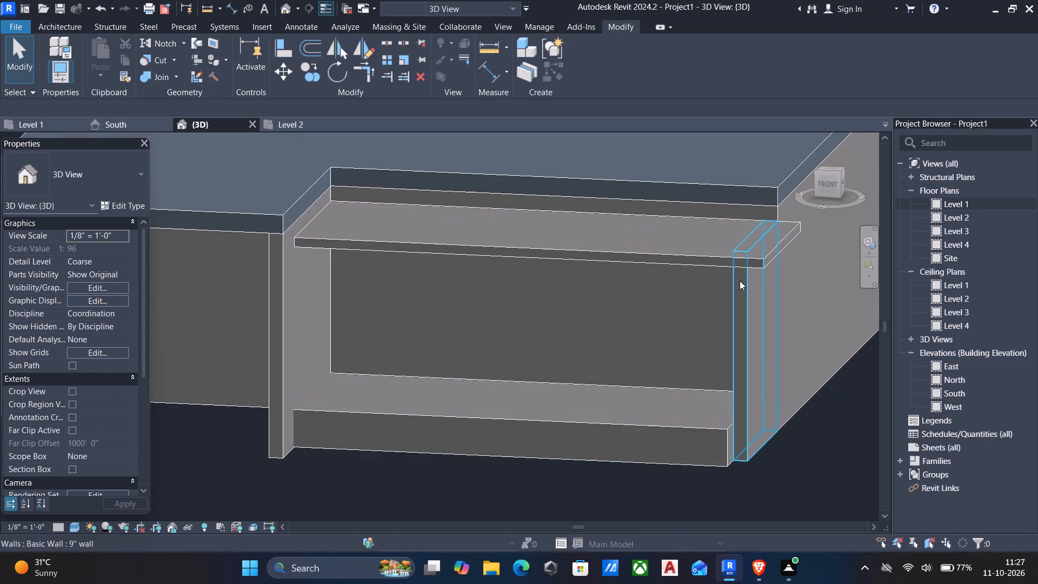
pyautogui.press('Escape')
pyautogui.moveTo(739, 282); pyautogui.dragTo(731, 293, button='middle')
pyautogui.click(737, 250)
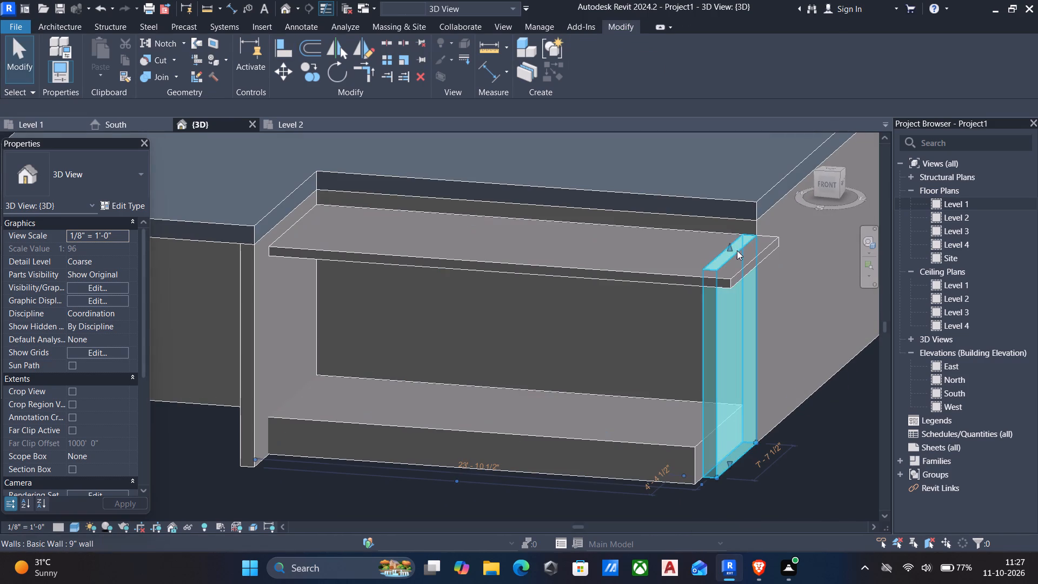
pyautogui.moveTo(725, 245); pyautogui.dragTo(734, 269)
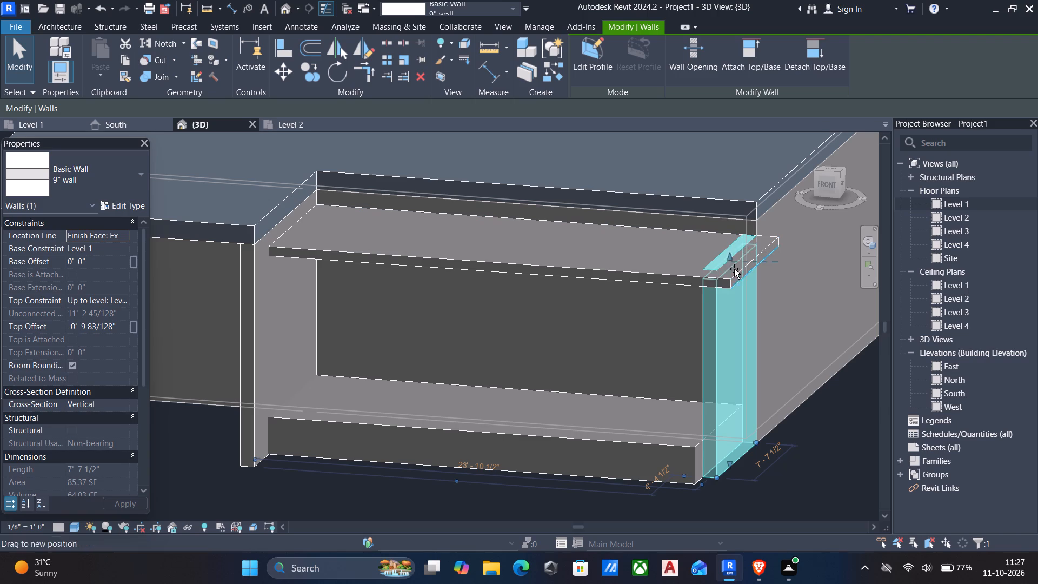
pyautogui.moveTo(734, 269); pyautogui.dragTo(733, 294)
pyautogui.press('Escape')
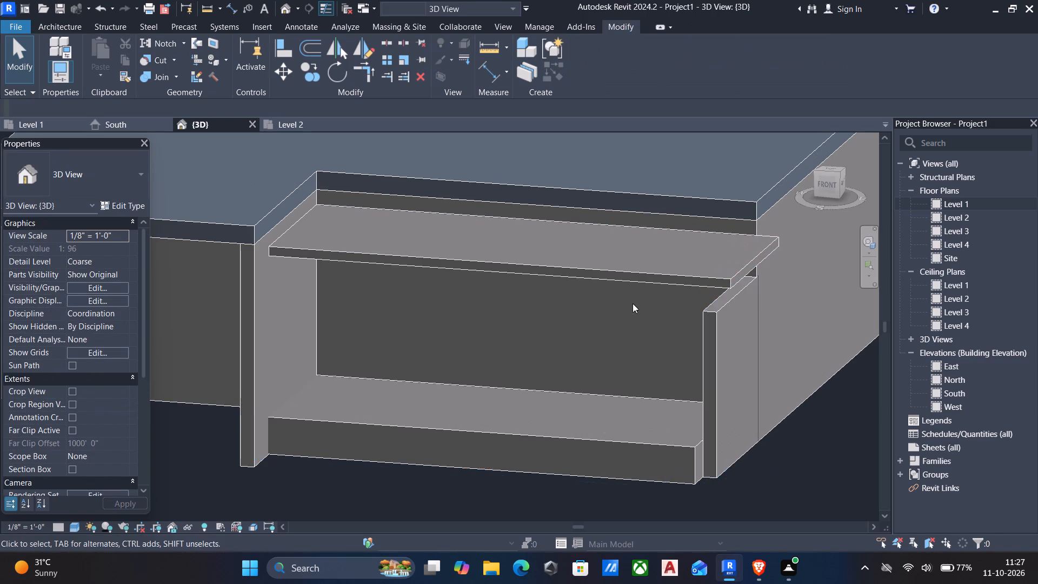
# Align the top of the east wall's south segment with the underside of the overhead slab.
pyautogui.moveTo(631, 309); pyautogui.dragTo(635, 257, button='middle')
pyautogui.press('a')
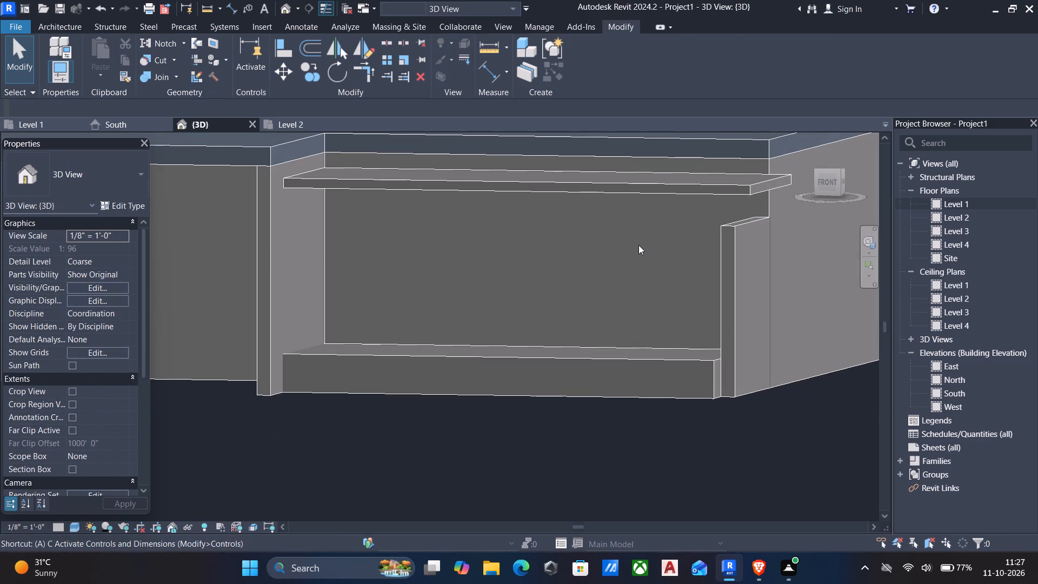
pyautogui.press('l')
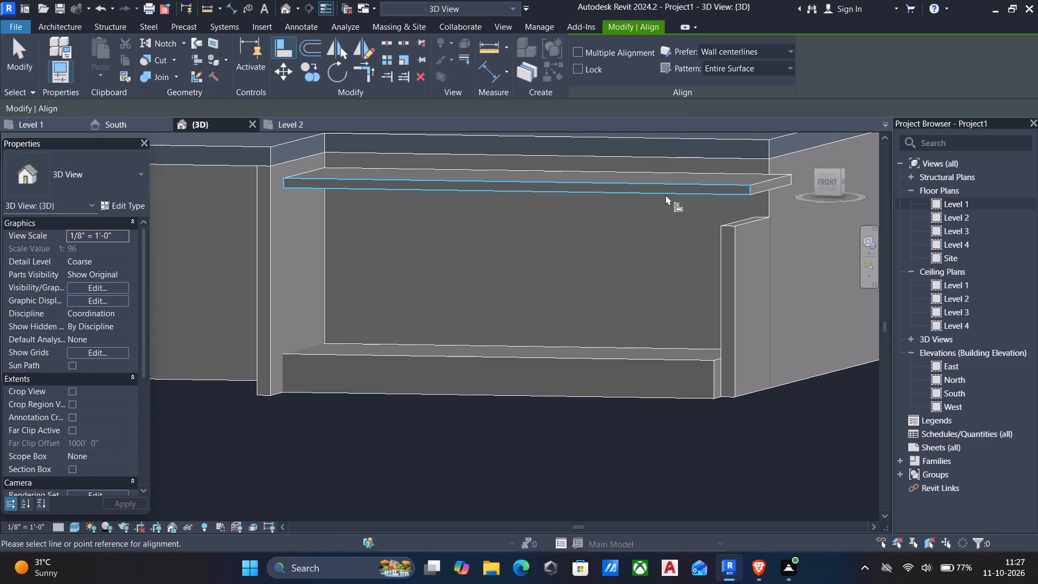
pyautogui.scroll(-8, 654, 248)
pyautogui.keyDown('shift'); pyautogui.moveTo(661, 201); pyautogui.dragTo(664, 191, button='middle'); pyautogui.keyUp('shift')
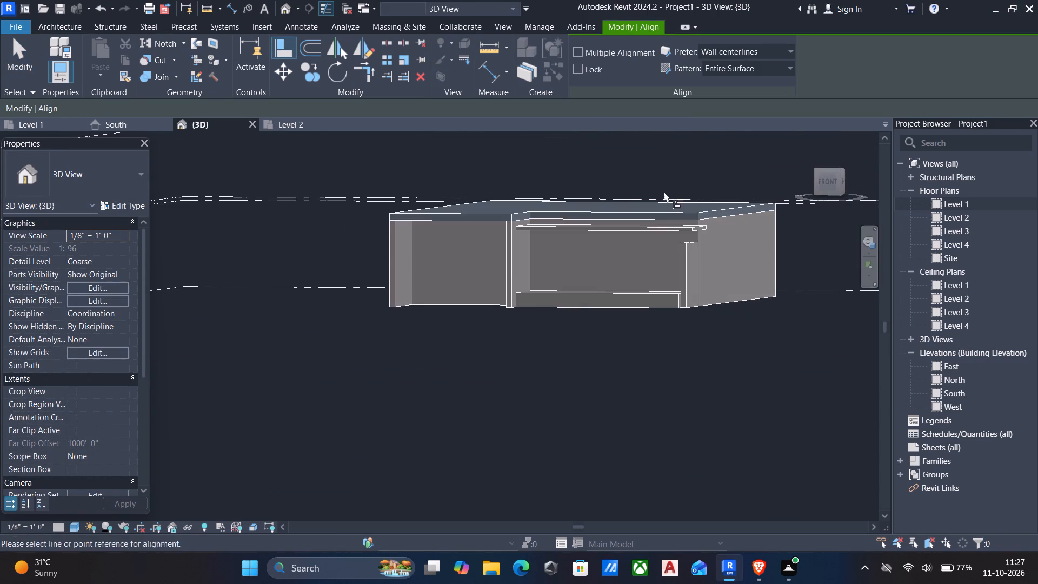
pyautogui.keyDown('shift'); pyautogui.moveTo(666, 191); pyautogui.dragTo(669, 156, button='middle'); pyautogui.keyUp('shift')
pyautogui.scroll(3, 664, 189)
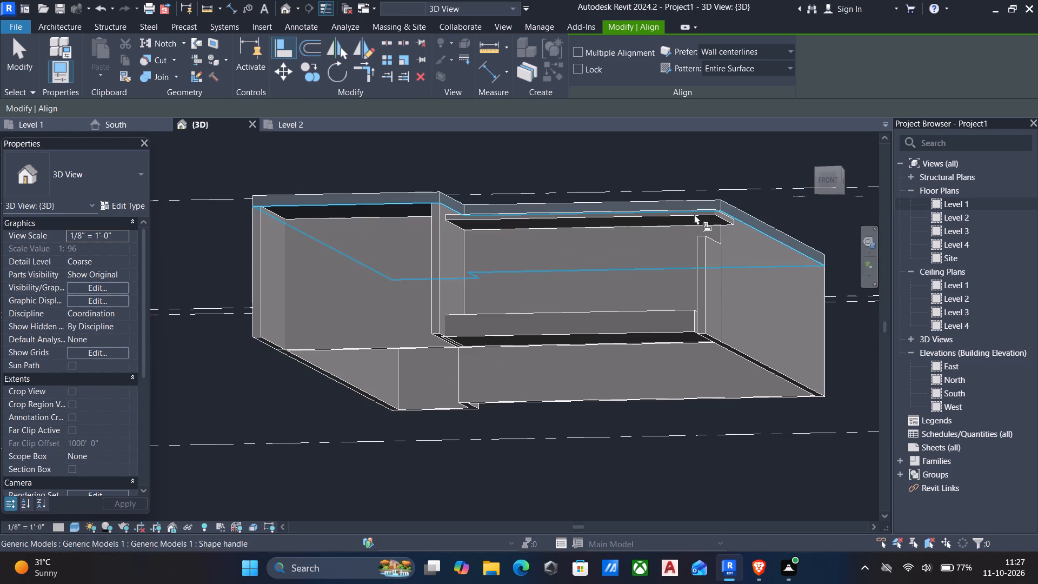
pyautogui.click(717, 220)
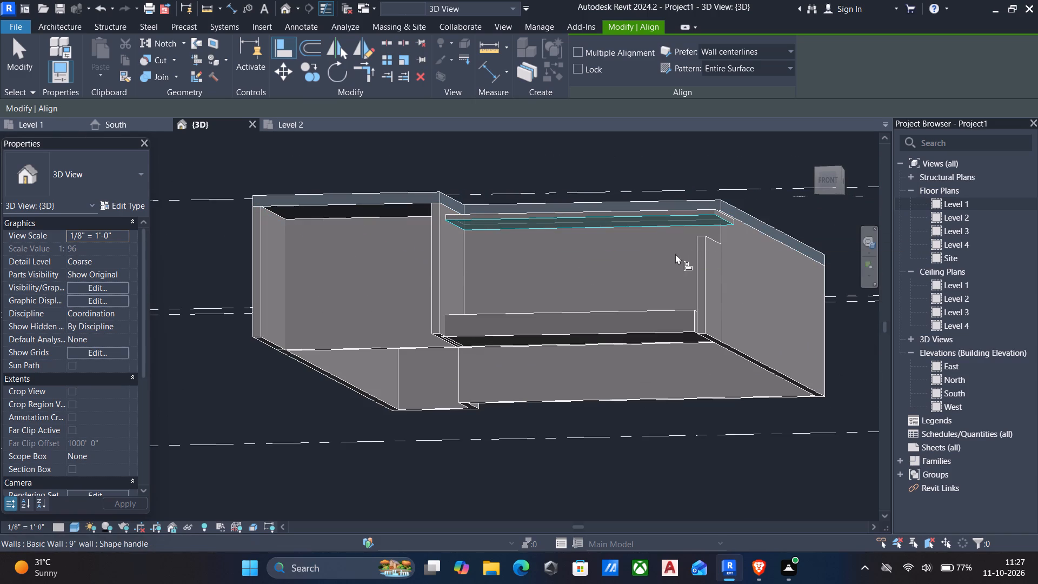
pyautogui.moveTo(674, 256); pyautogui.dragTo(672, 335, button='middle')
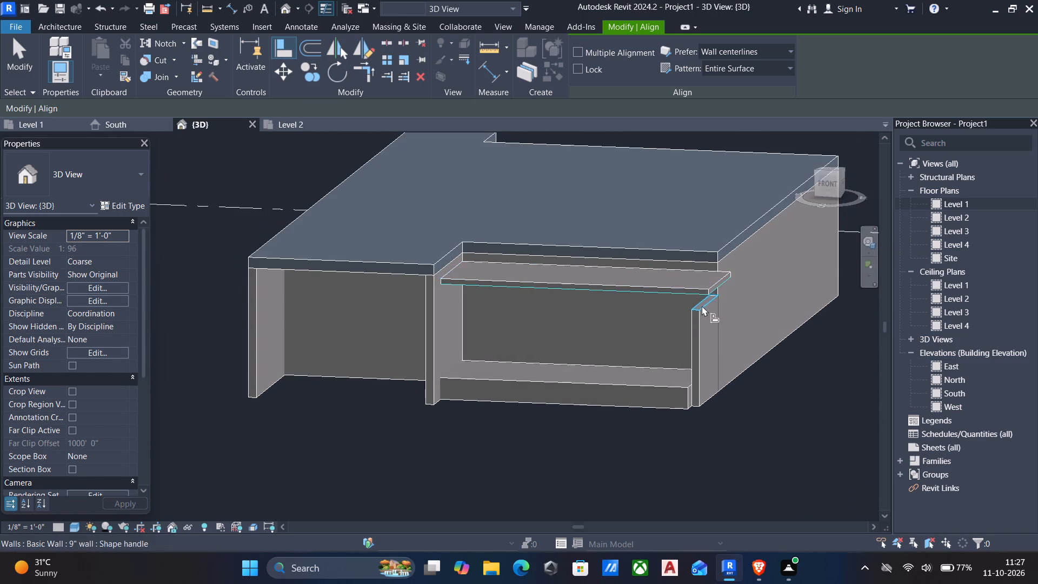
pyautogui.scroll(5, 704, 306)
pyautogui.click(707, 301)
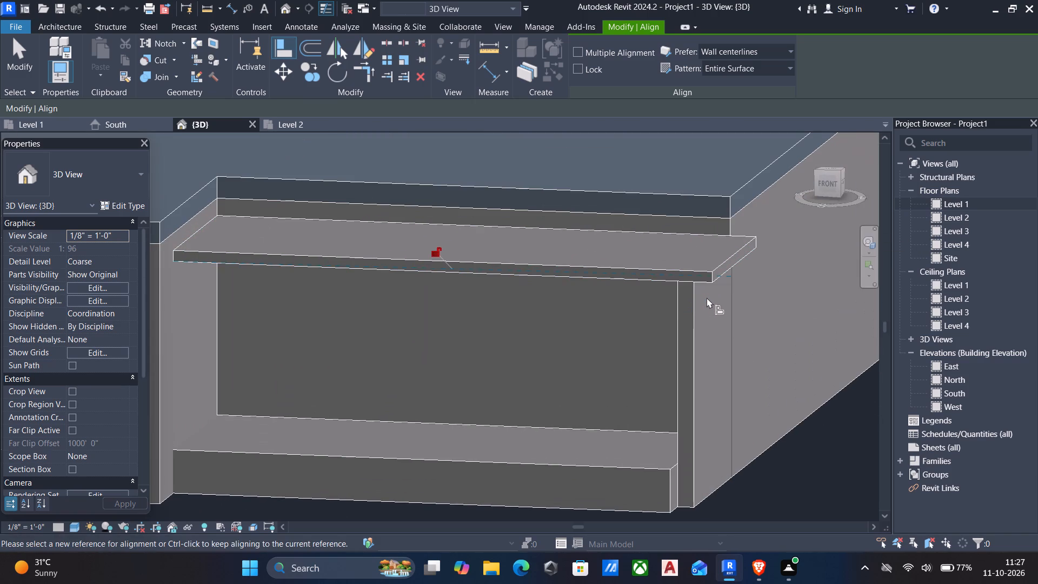
pyautogui.press('Escape')
pyautogui.press('Escape')
pyautogui.keyDown('shift'); pyautogui.moveTo(576, 273); pyautogui.dragTo(593, 269, button='middle'); pyautogui.keyUp('shift')
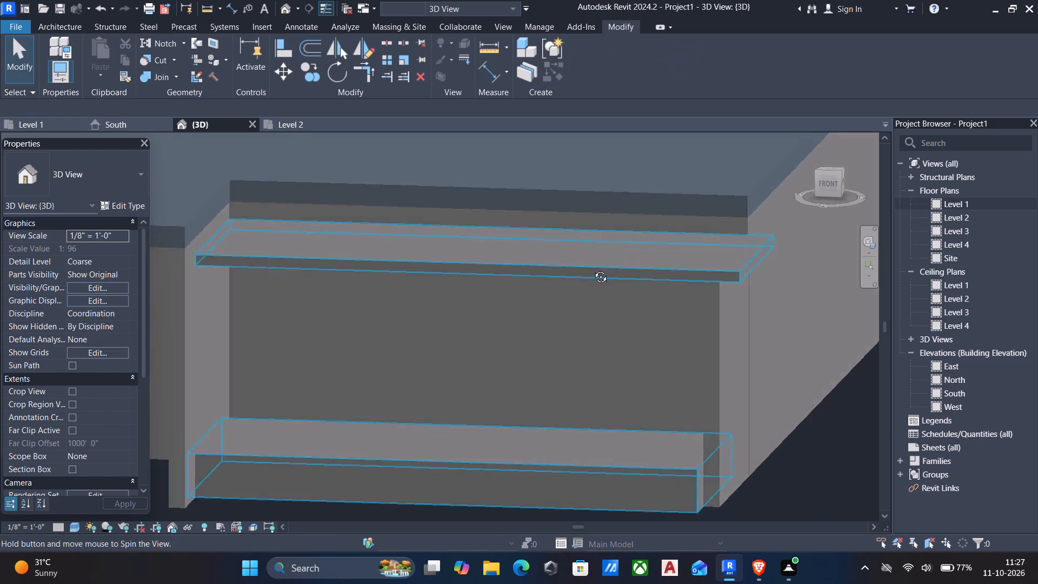
pyautogui.keyDown('shift'); pyautogui.moveTo(593, 269); pyautogui.dragTo(604, 264, button='middle'); pyautogui.keyUp('shift')
# In the Level 1 floor plan, start the Door command and open the Residential door families for loading.
pyautogui.doubleClick(984, 199)
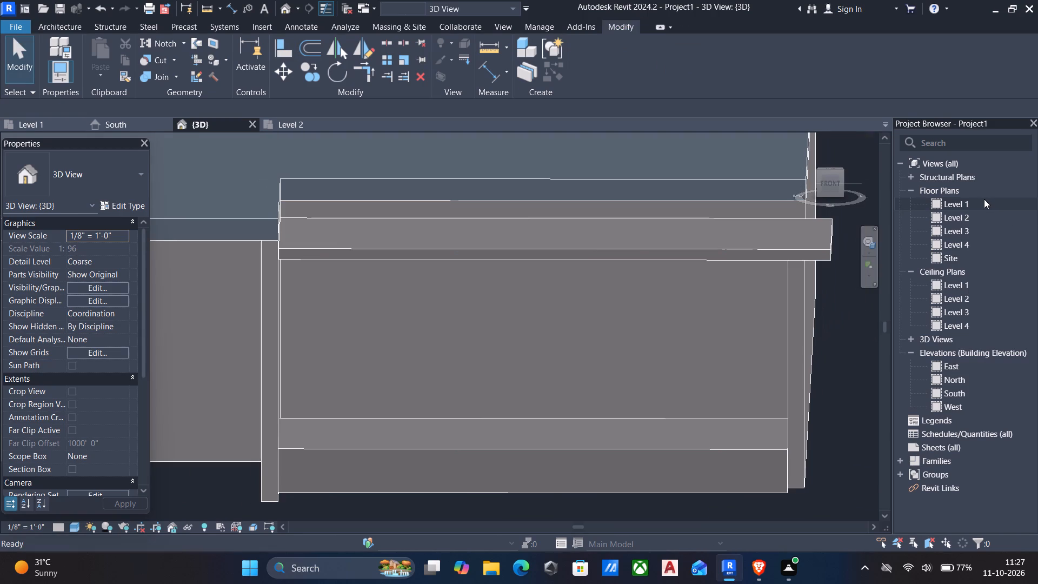
pyautogui.scroll(-8, 825, 249)
pyautogui.scroll(-2, 753, 269)
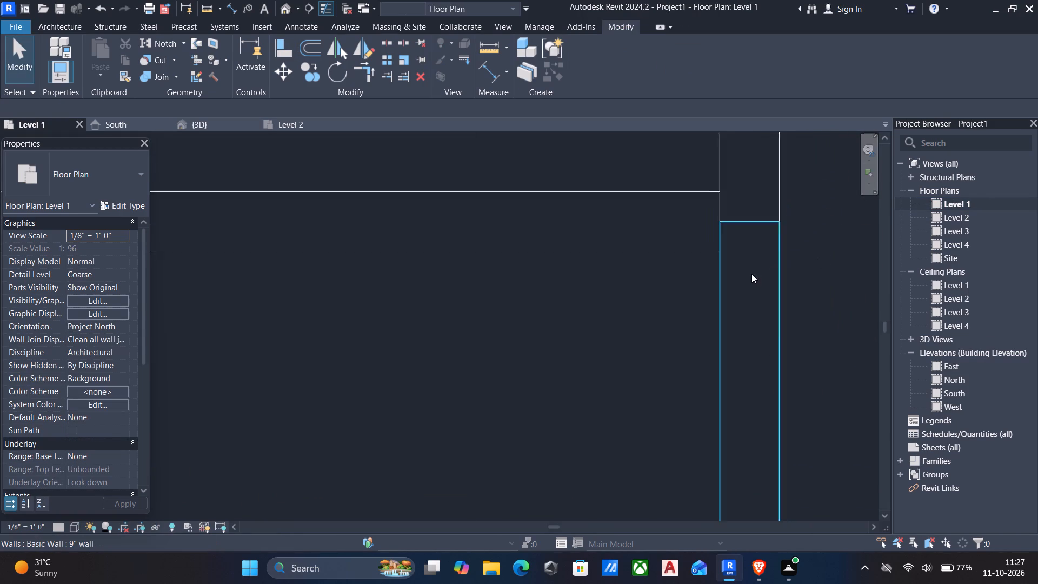
pyautogui.scroll(-11, 751, 274)
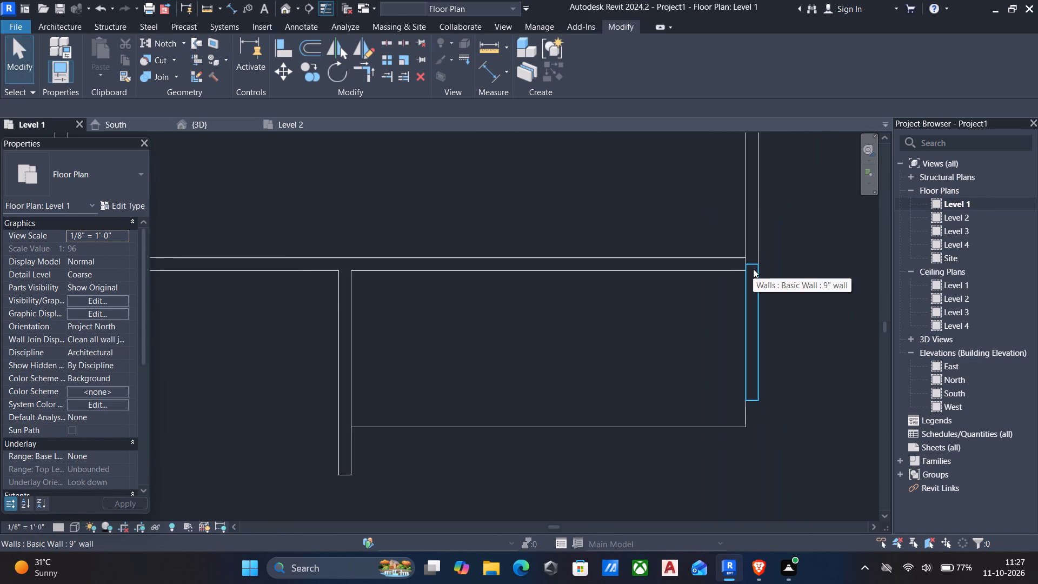
pyautogui.scroll(-1, 753, 269)
pyautogui.write('dr')
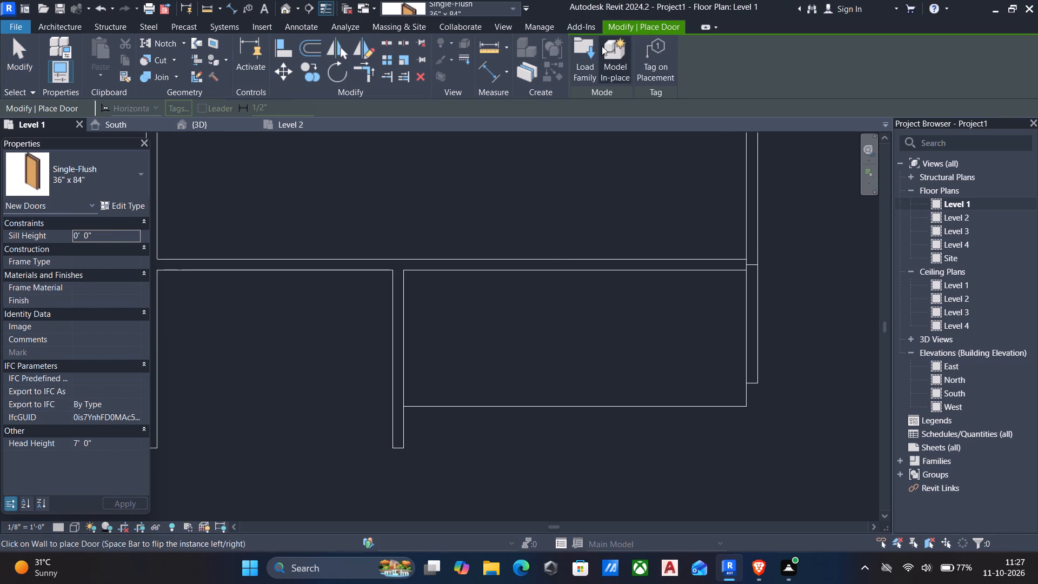
pyautogui.click(577, 46)
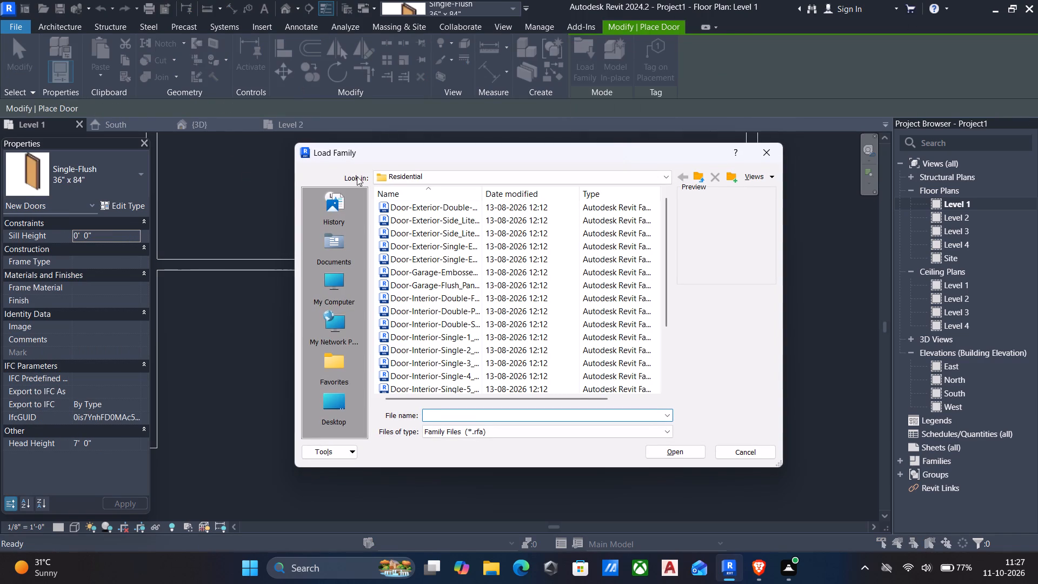
# Preview the Residential door families, from the exterior double full-glass door through the interior single one-panel wood door.
pyautogui.click(504, 201)
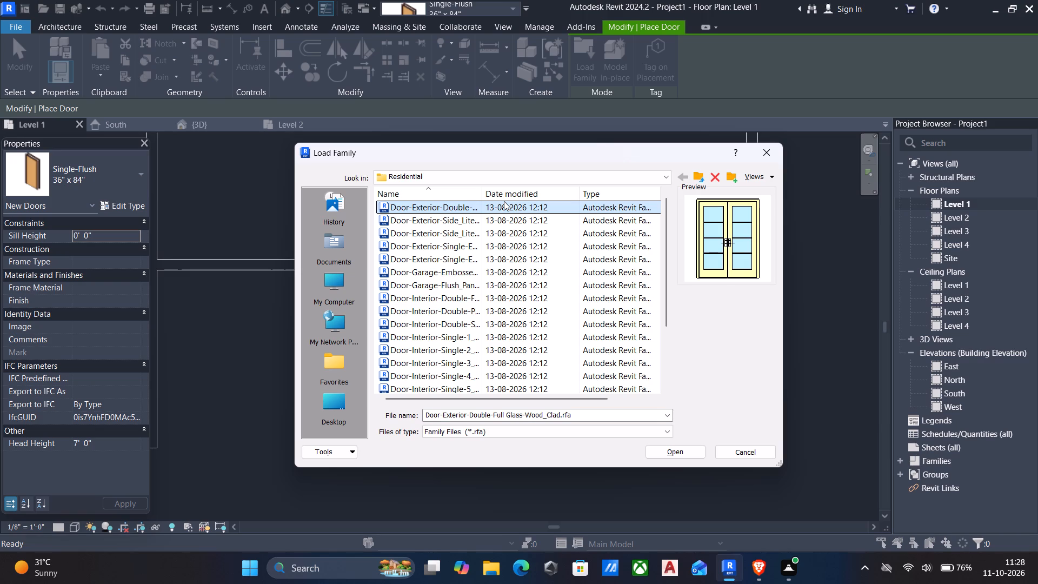
pyautogui.press('Down')
pyautogui.press('Down')
pyautogui.press('Down')
pyautogui.press('Down')
pyautogui.press('Down')
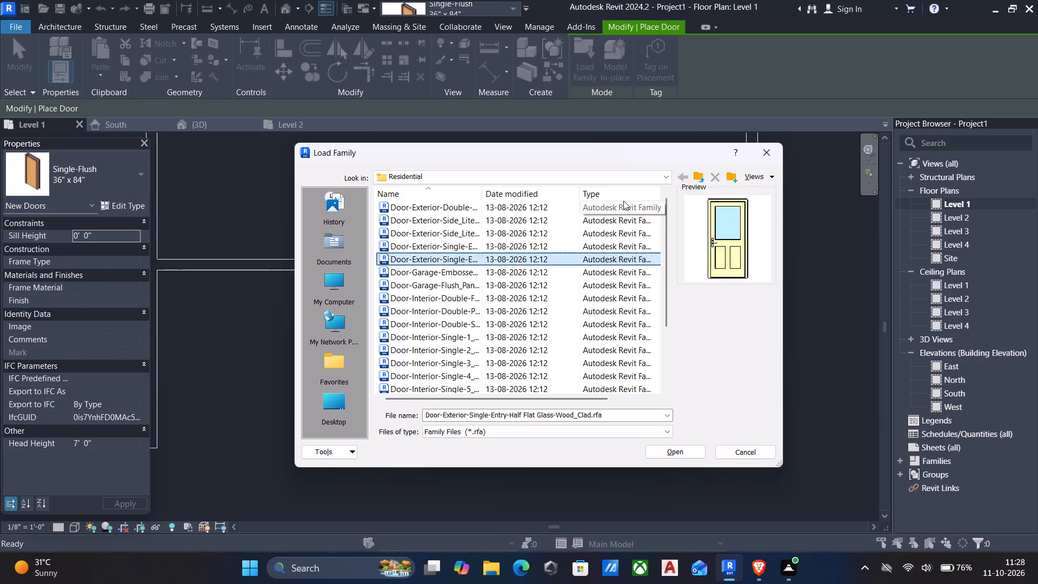
pyautogui.press('Down')
pyautogui.press('Down')
pyautogui.press('Down')
pyautogui.press('Down')
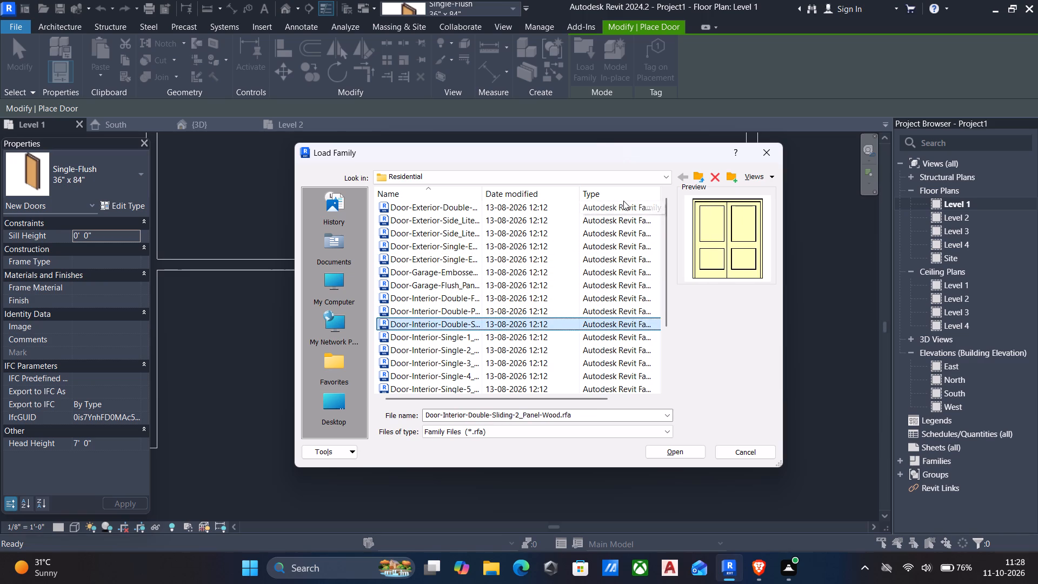
pyautogui.press('Down')
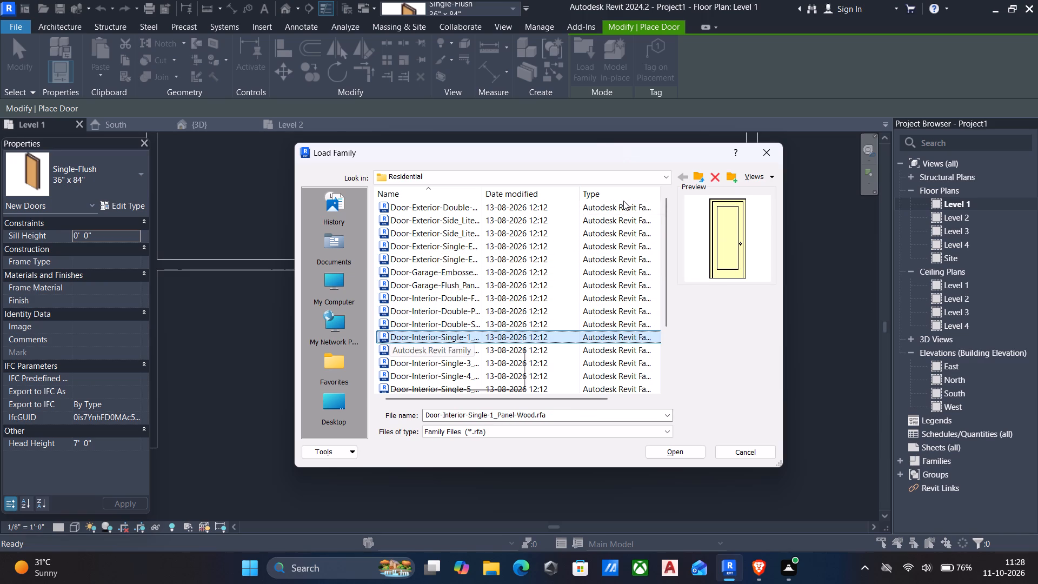
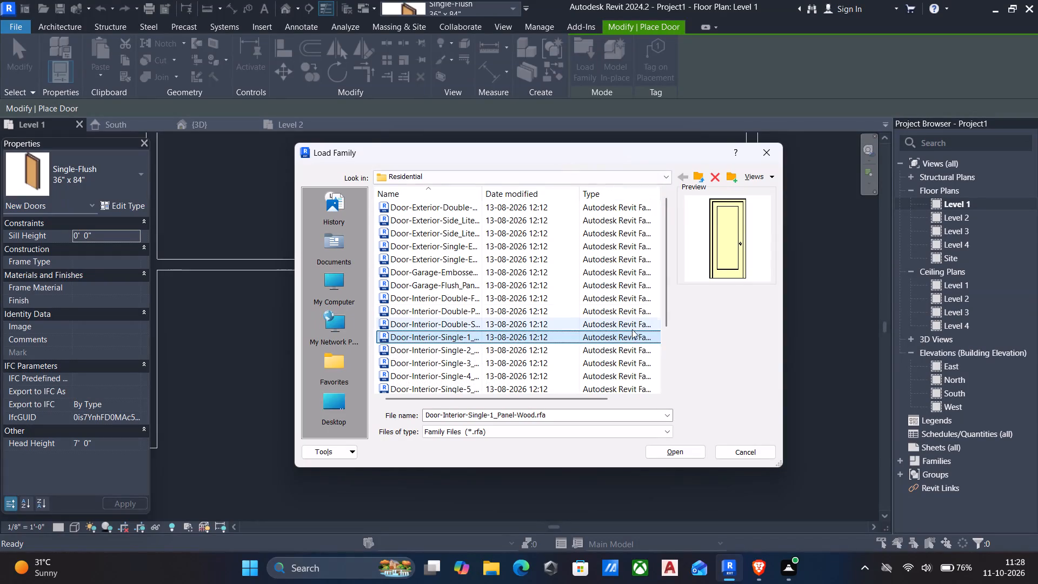
# Load the Door-Interior-Single-1_Panel-Wood family with its 36" x 84" type.
pyautogui.click(668, 452)
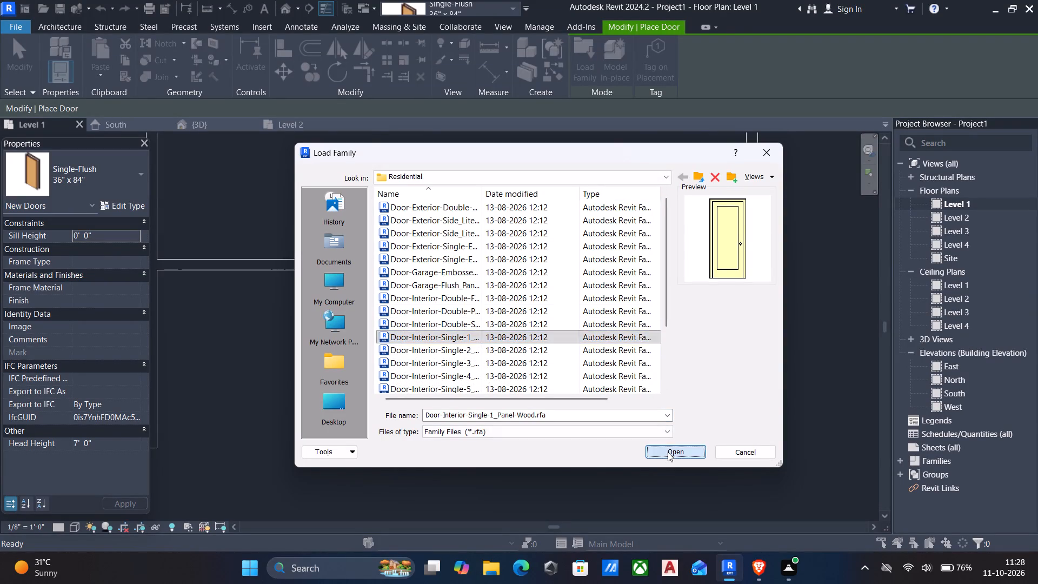
pyautogui.scroll(-2, 513, 301)
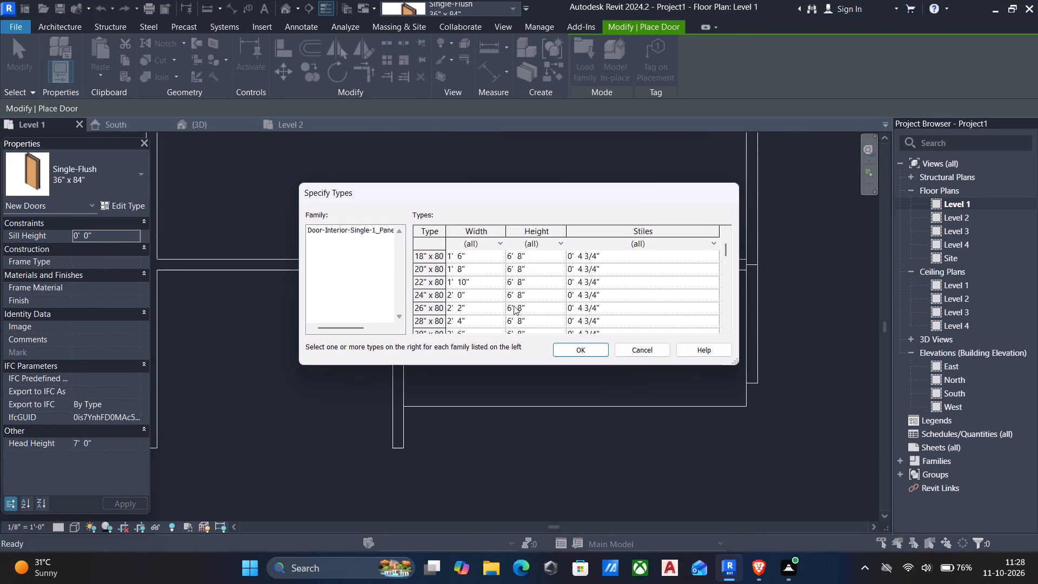
pyautogui.scroll(-5, 514, 306)
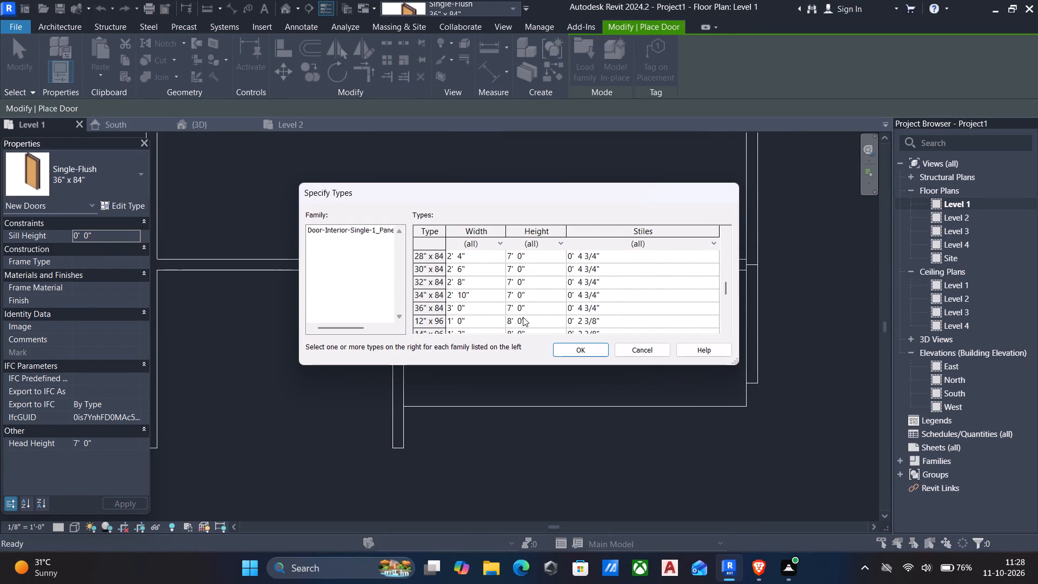
pyautogui.click(520, 310)
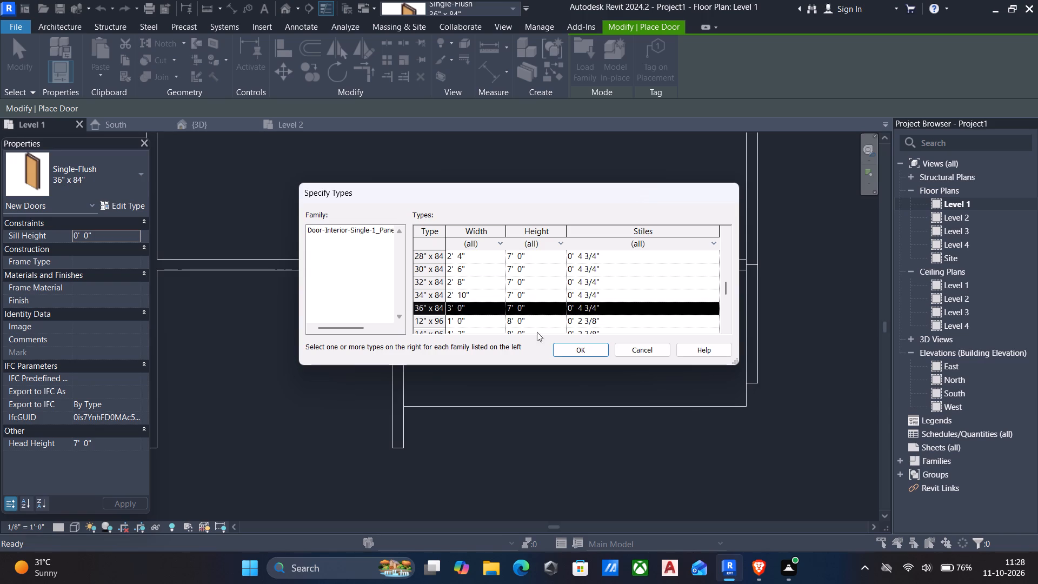
pyautogui.click(564, 348)
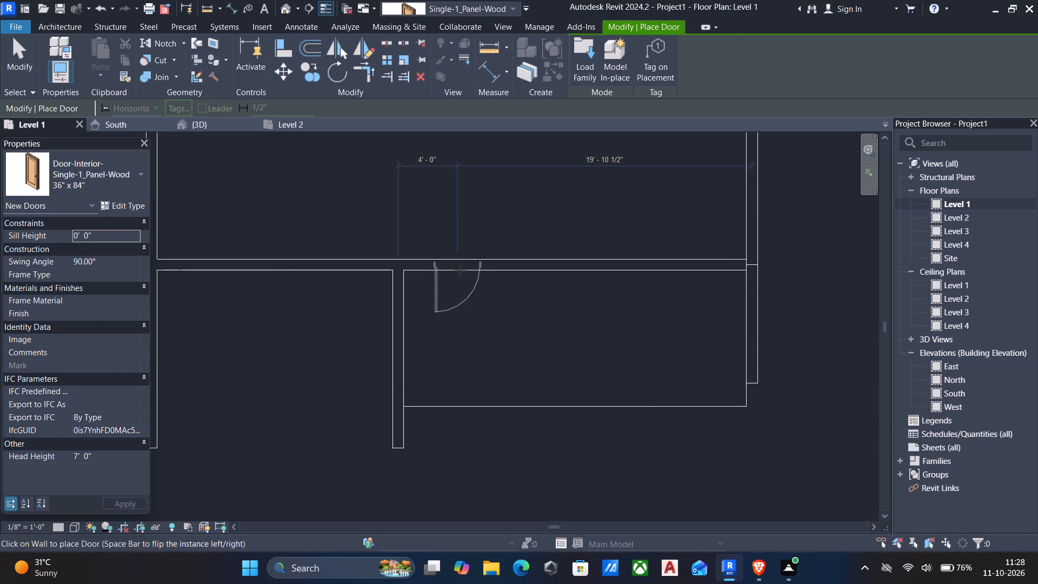
# Place the 36" x 84" door in the south bay's back wall, 3'-6" from the bay's west wall, swinging into the building.
pyautogui.press('space')
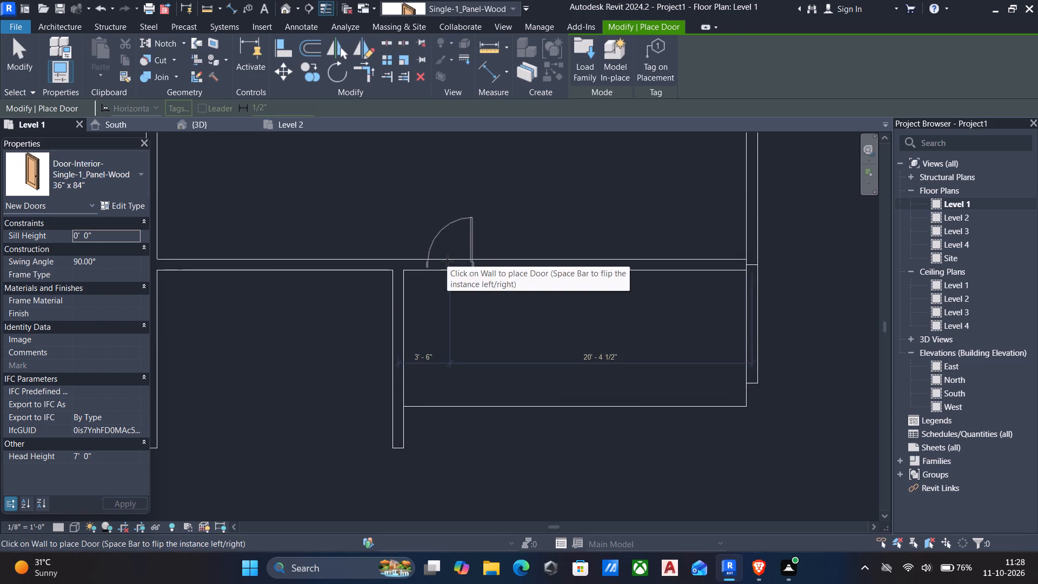
pyautogui.click(449, 261)
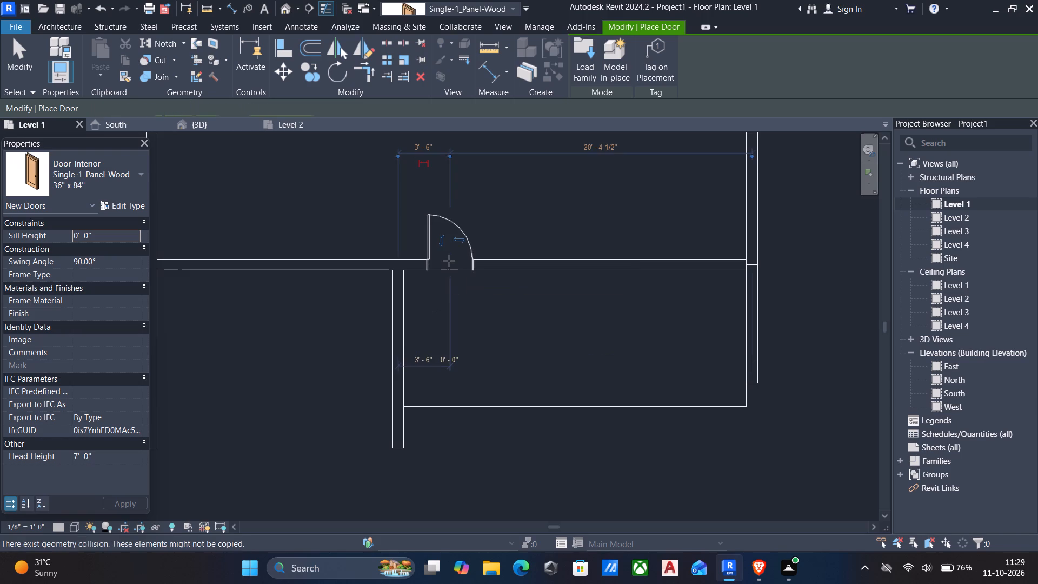
pyautogui.press('Escape')
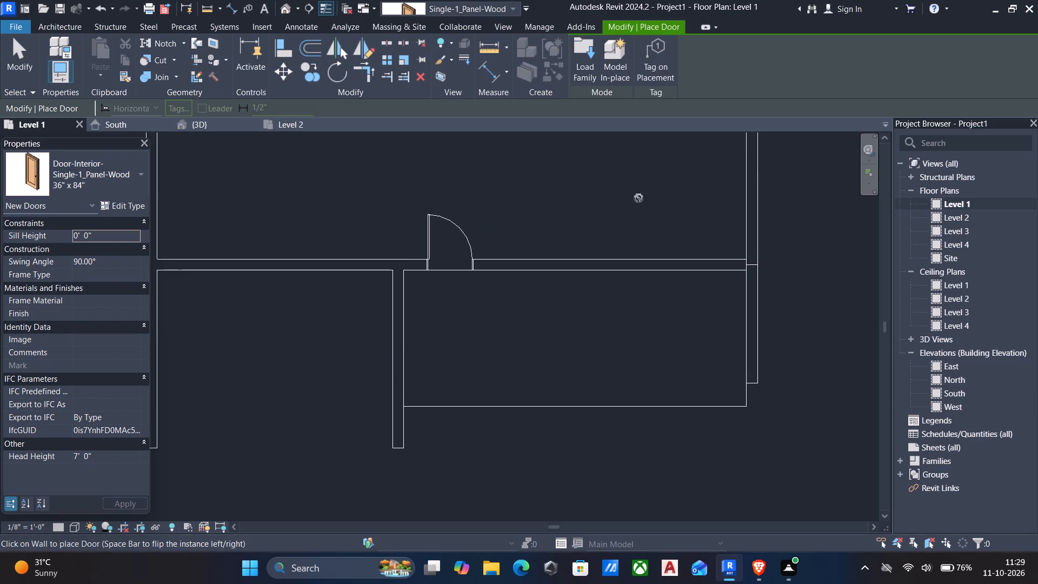
# In the 3D view, set the new door's sill height to 2'.
pyautogui.click(283, 8)
pyautogui.press('Escape')
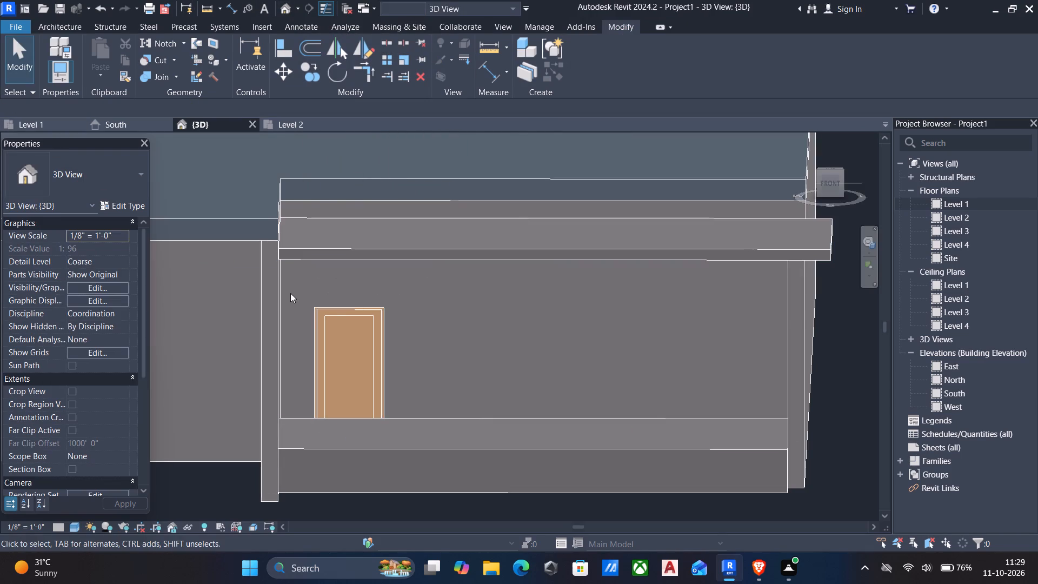
pyautogui.click(358, 321)
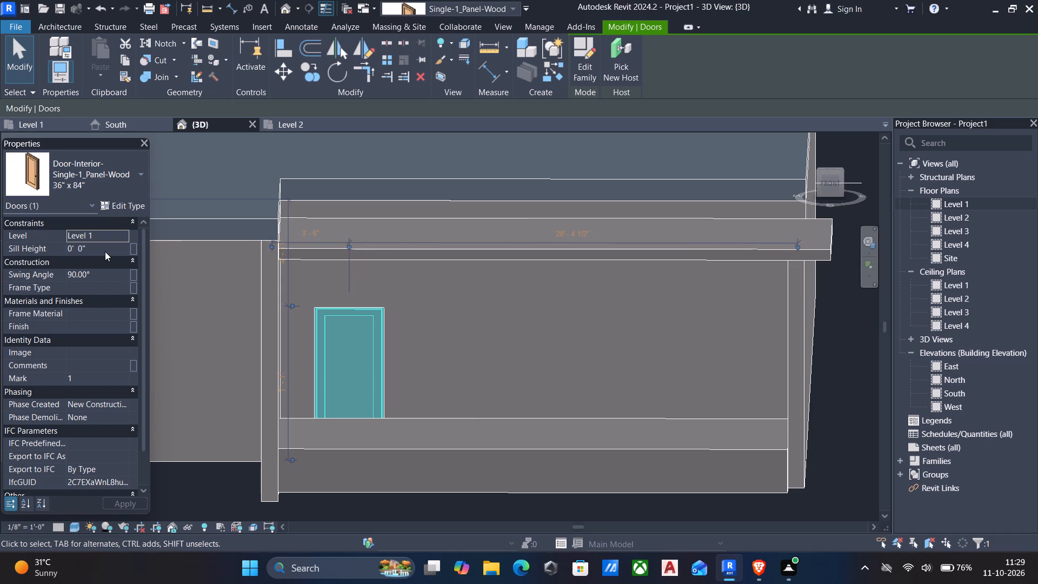
pyautogui.click(107, 251)
pyautogui.write("2'")
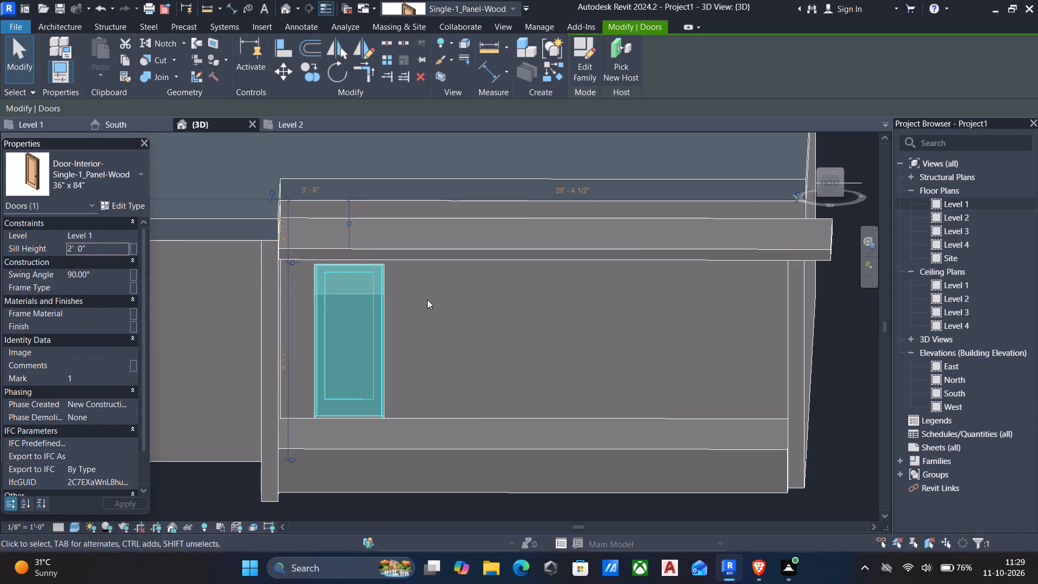
pyautogui.press('Escape')
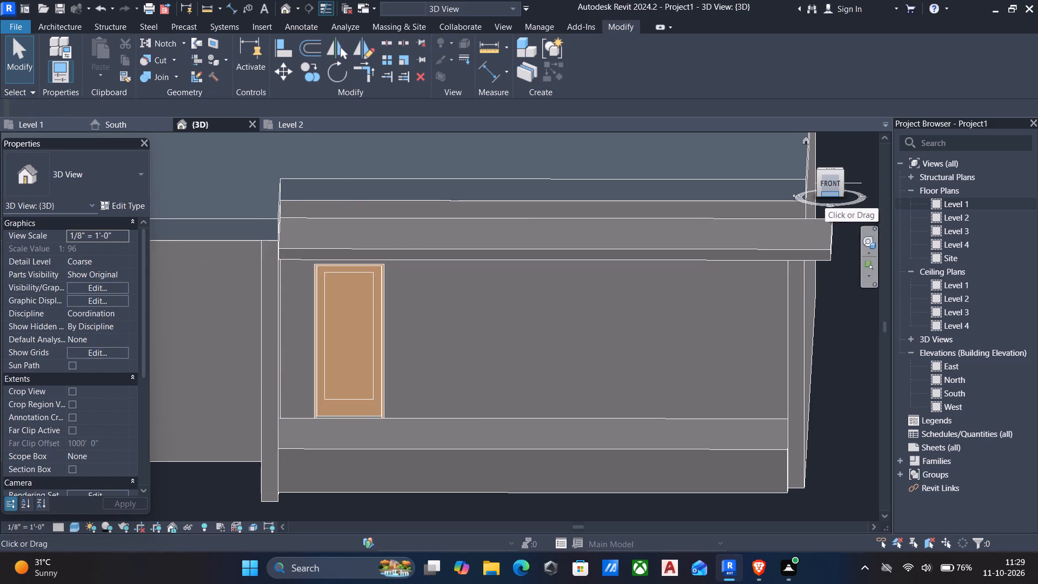
# Edit the bay's in-place generic model to nudge the overhead slab slightly down toward the door head, and finish the model.
pyautogui.click(830, 183)
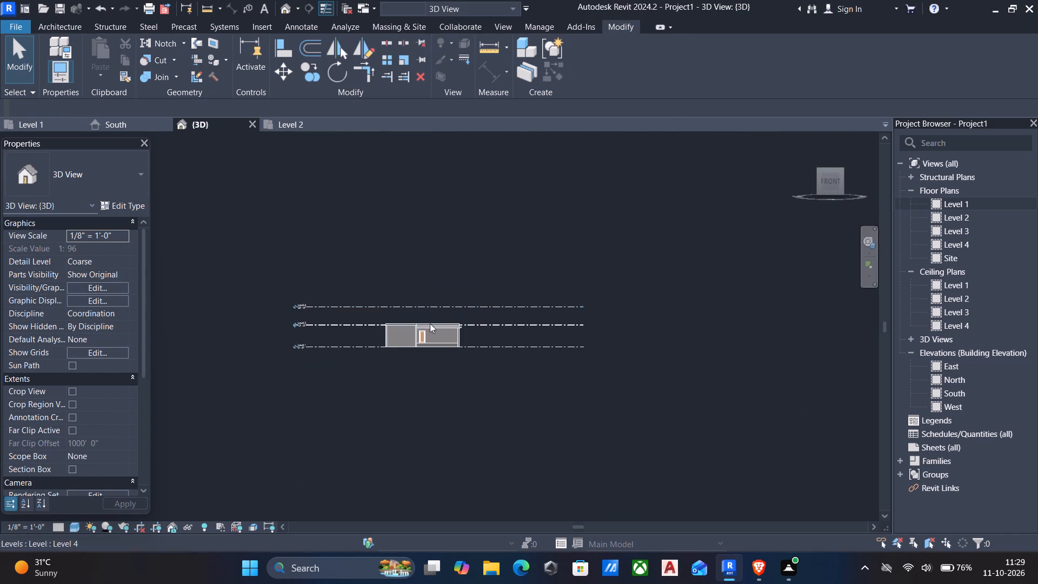
pyautogui.scroll(6, 404, 355)
pyautogui.scroll(11, 468, 306)
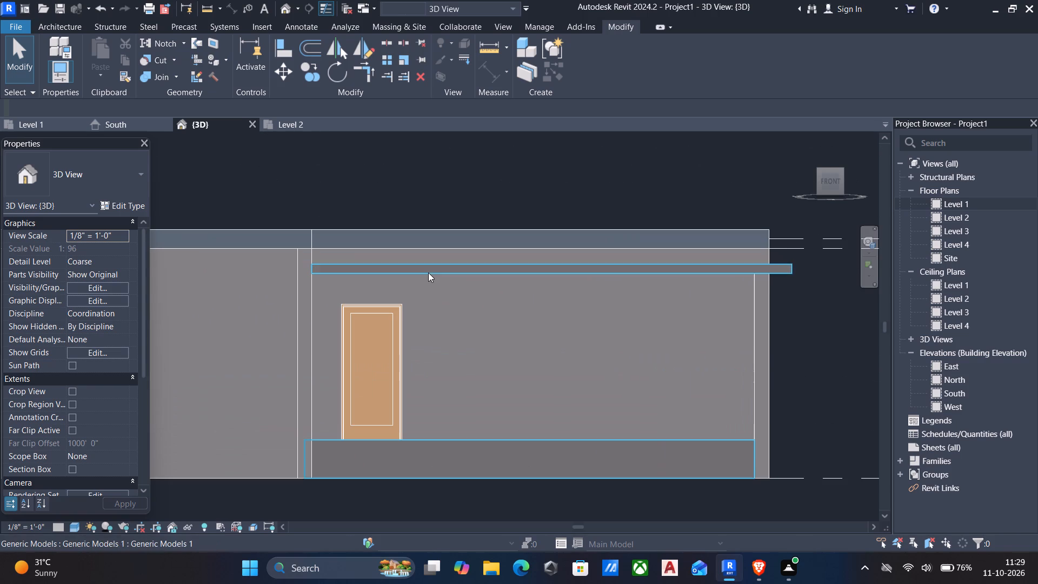
pyautogui.click(428, 273)
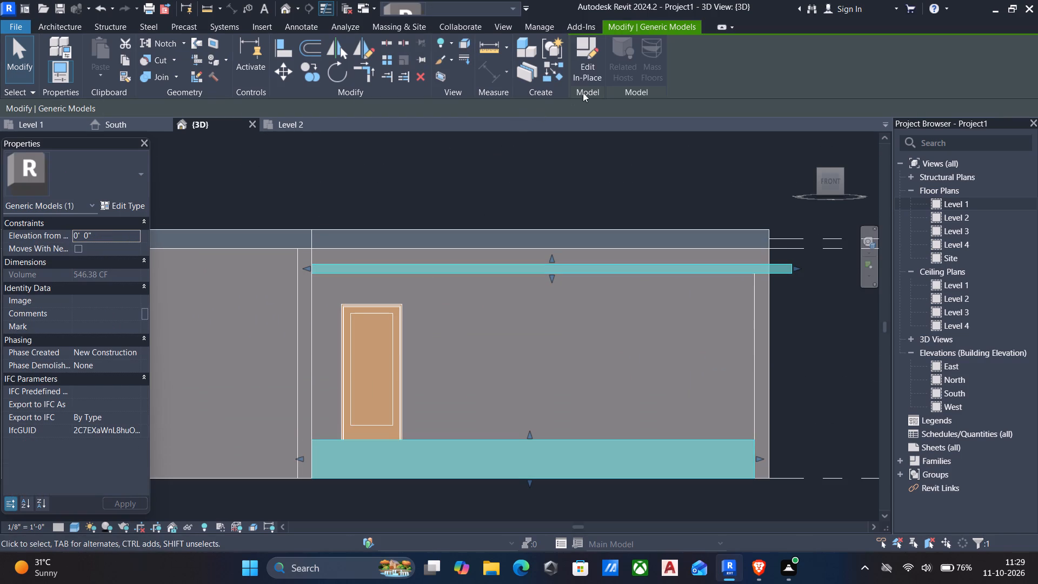
pyautogui.click(589, 77)
pyautogui.click(519, 262)
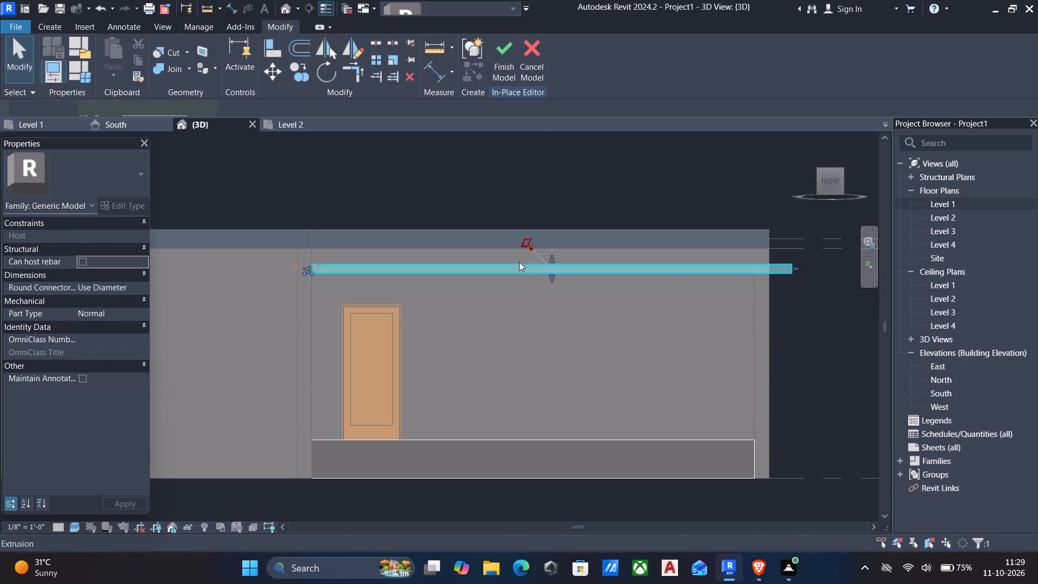
pyautogui.press('Down')
pyautogui.press('Down')
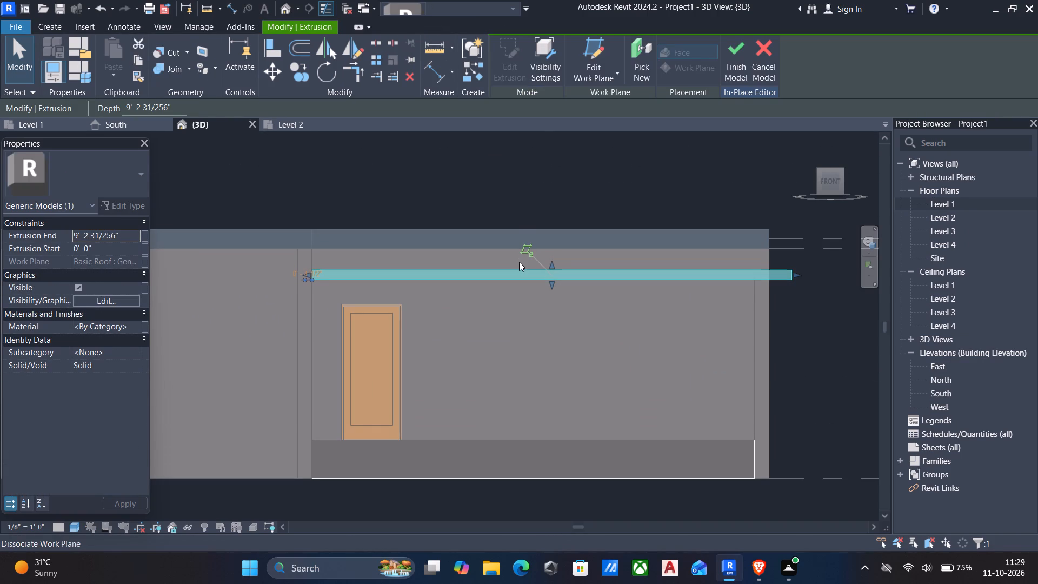
pyautogui.press('Down')
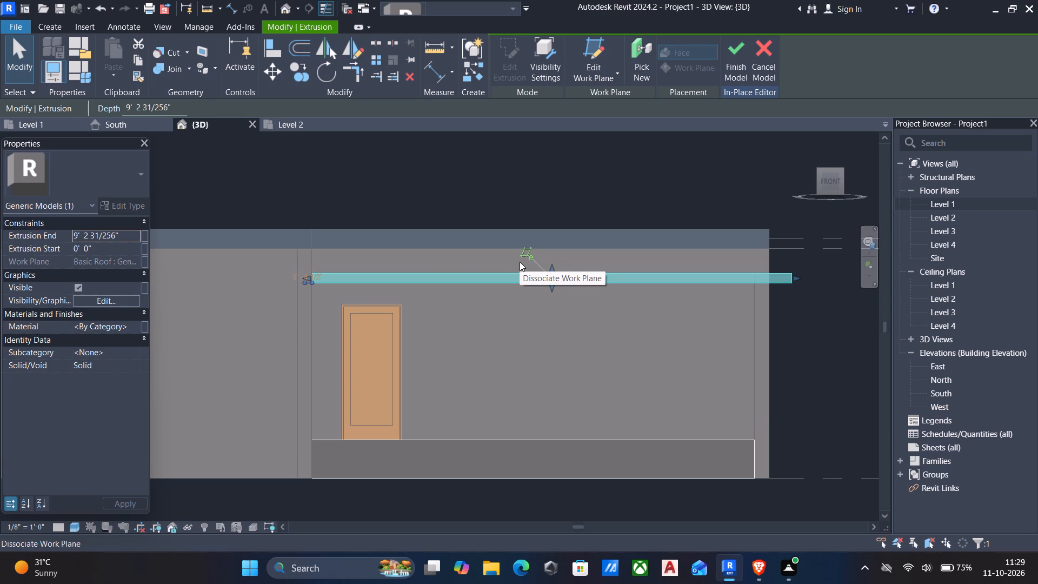
pyautogui.press('Escape')
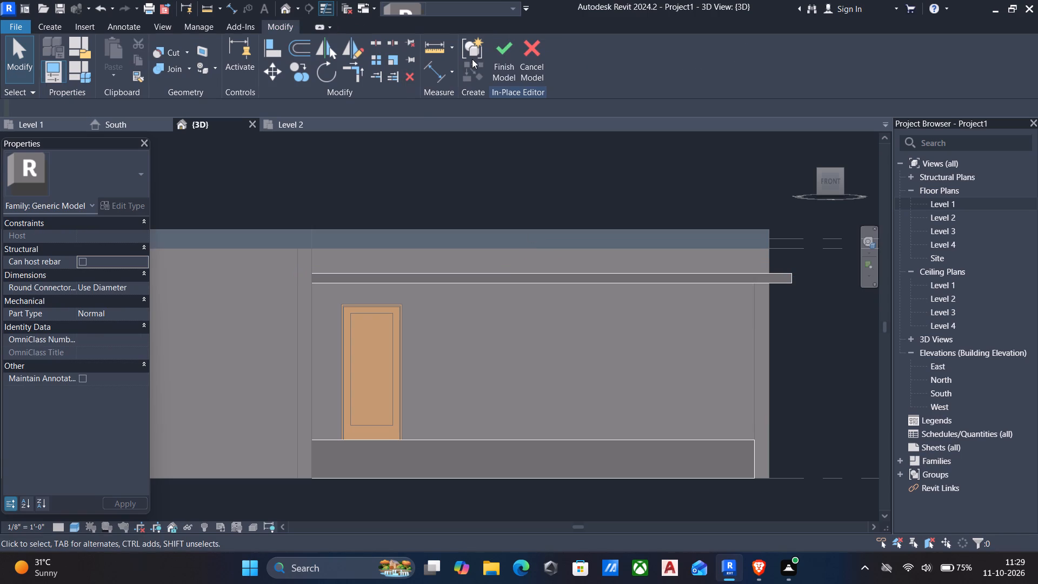
pyautogui.click(501, 45)
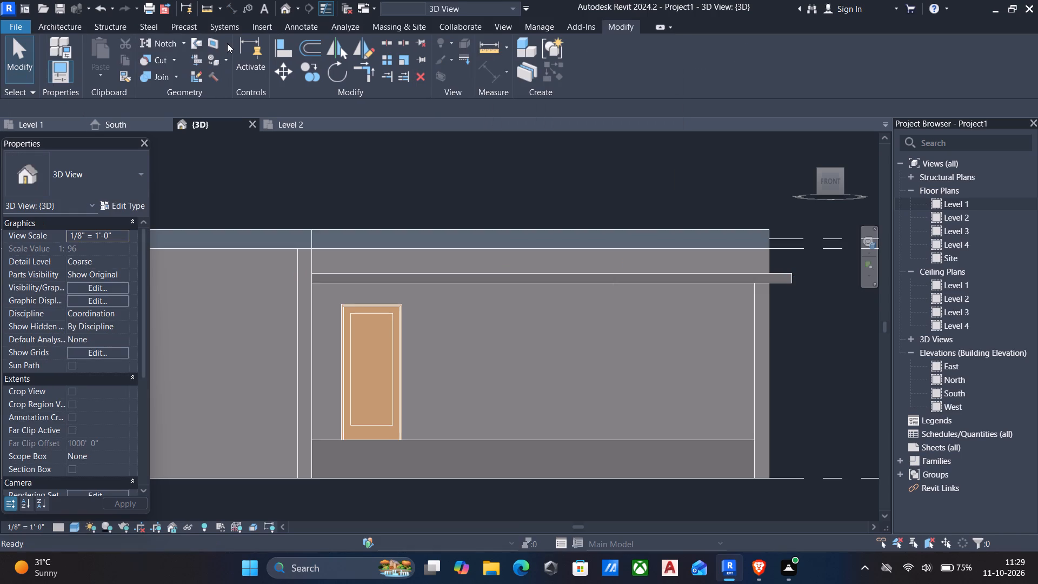
# Reopen the bay's in-place model and start a new extrusion with its work plane on the top face of the base slab.
pyautogui.click(288, 8)
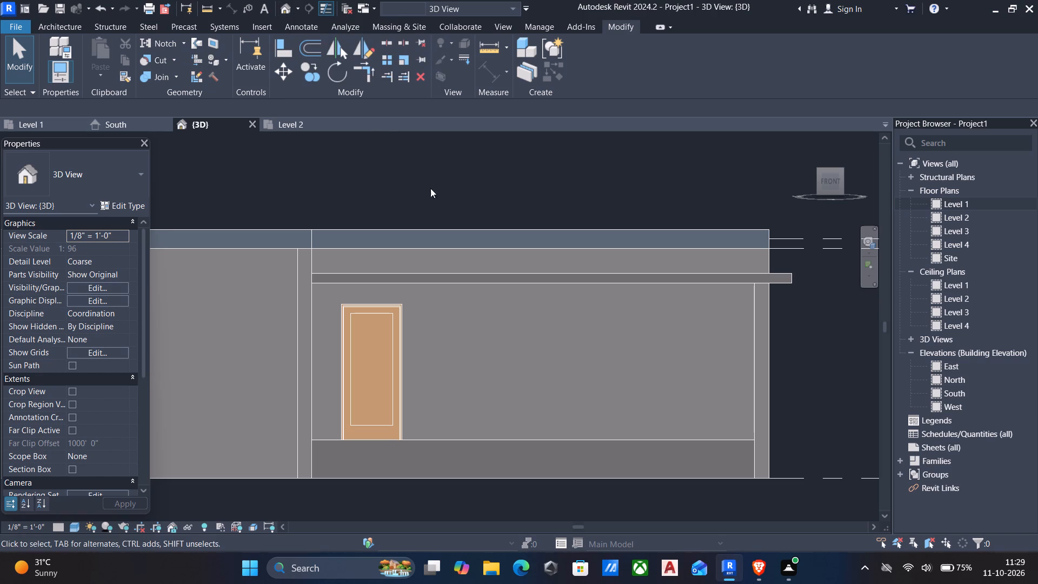
pyautogui.scroll(-7, 522, 233)
pyautogui.scroll(1, 524, 233)
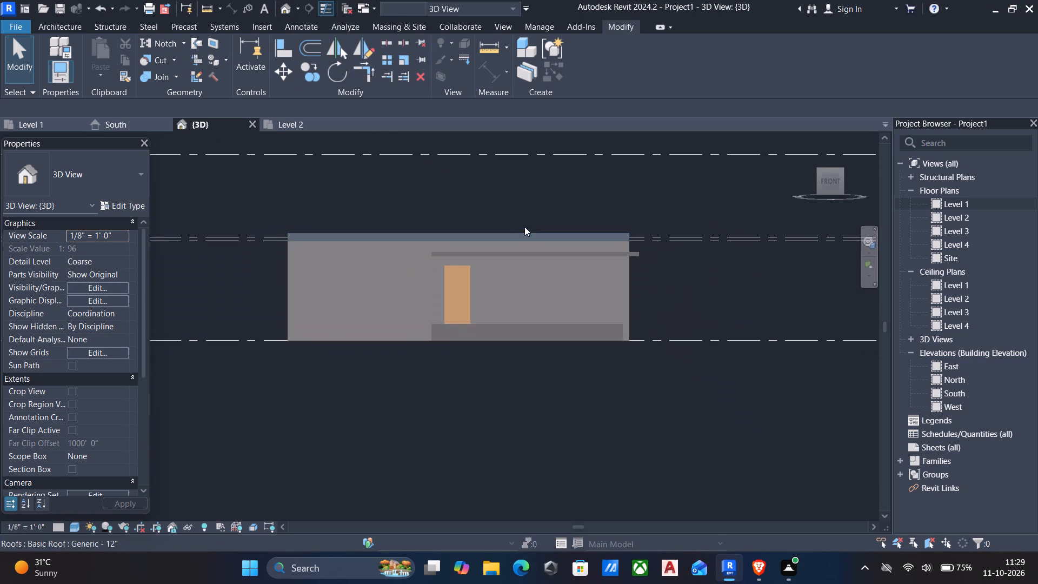
pyautogui.keyDown('shift'); pyautogui.moveTo(525, 227); pyautogui.dragTo(468, 273, button='middle'); pyautogui.keyUp('shift')
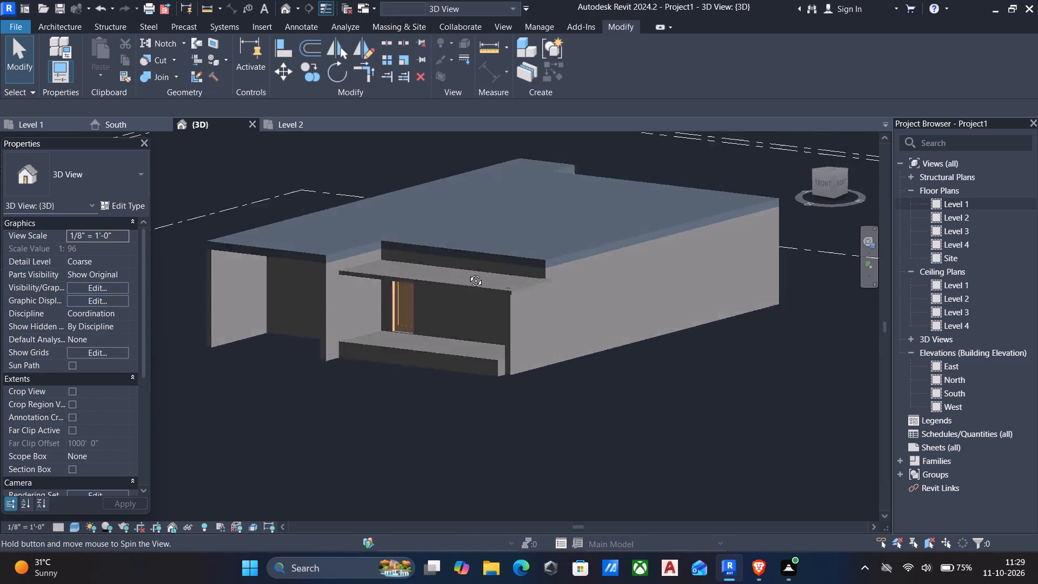
pyautogui.keyDown('shift'); pyautogui.moveTo(468, 273); pyautogui.dragTo(422, 301, button='middle'); pyautogui.keyUp('shift')
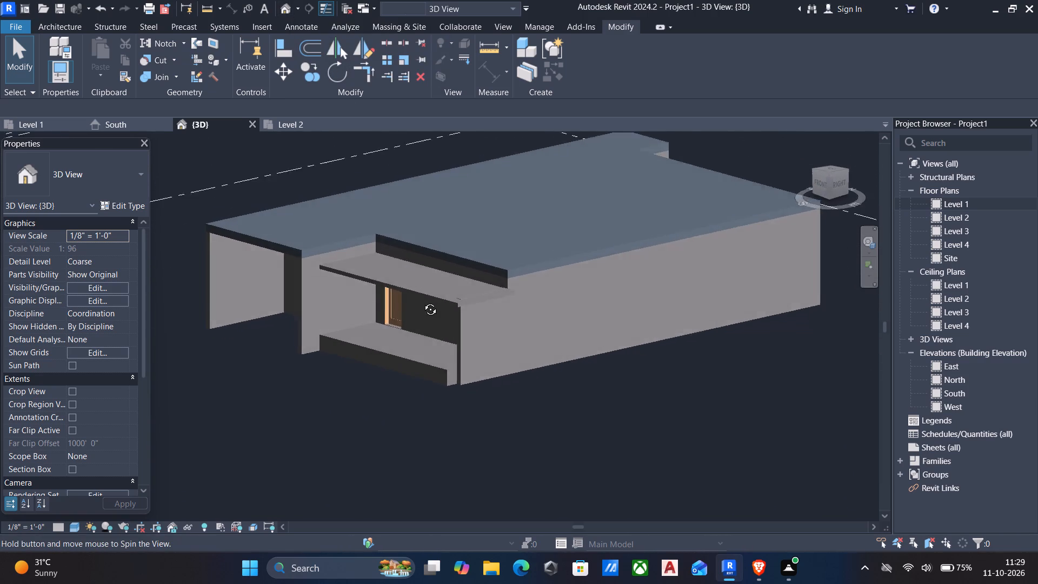
pyautogui.keyDown('shift'); pyautogui.moveTo(422, 301); pyautogui.dragTo(504, 272, button='middle'); pyautogui.keyUp('shift')
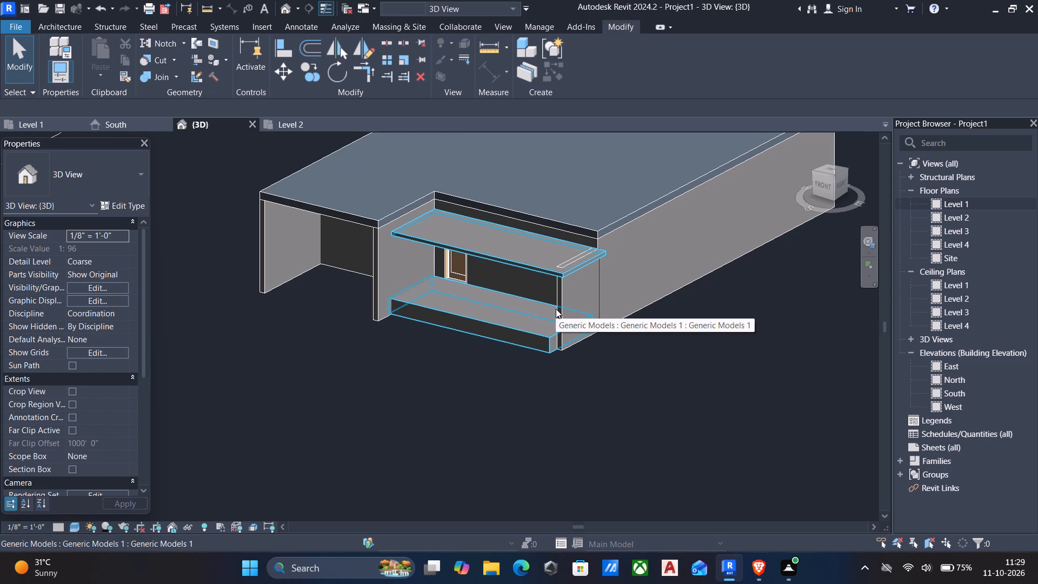
pyautogui.click(524, 263)
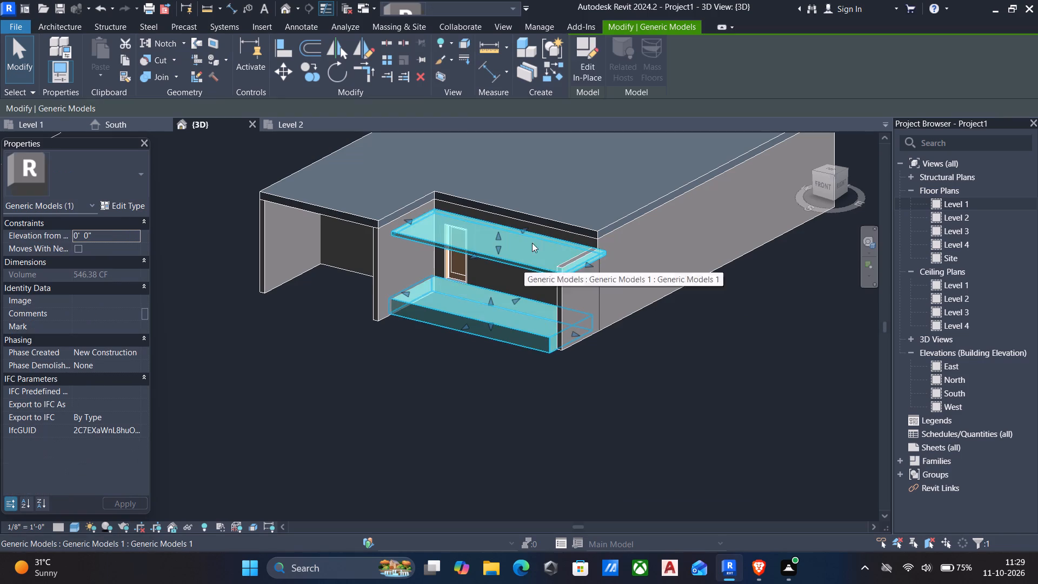
pyautogui.click(590, 52)
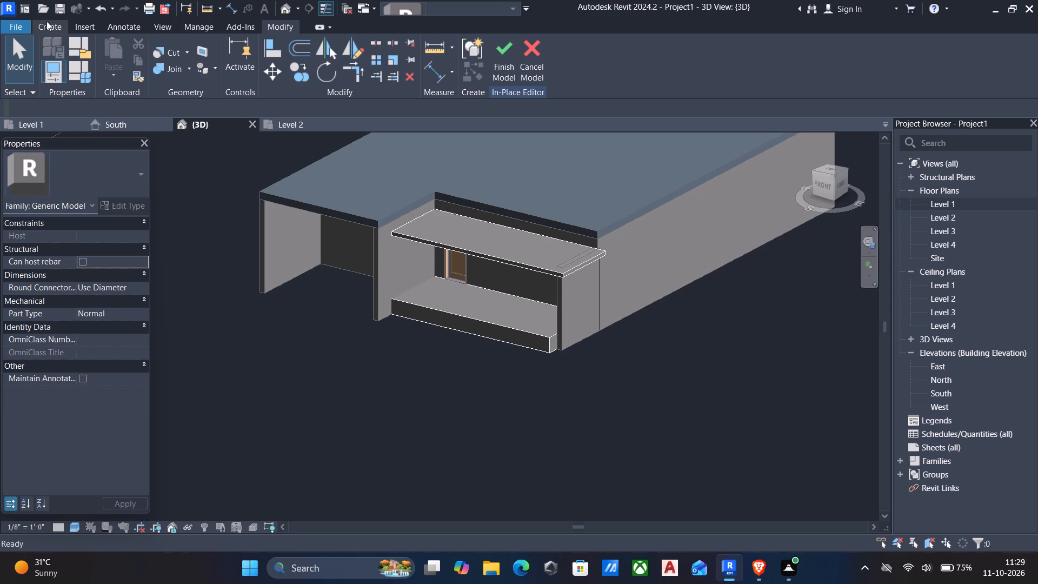
pyautogui.click(43, 22)
pyautogui.click(114, 49)
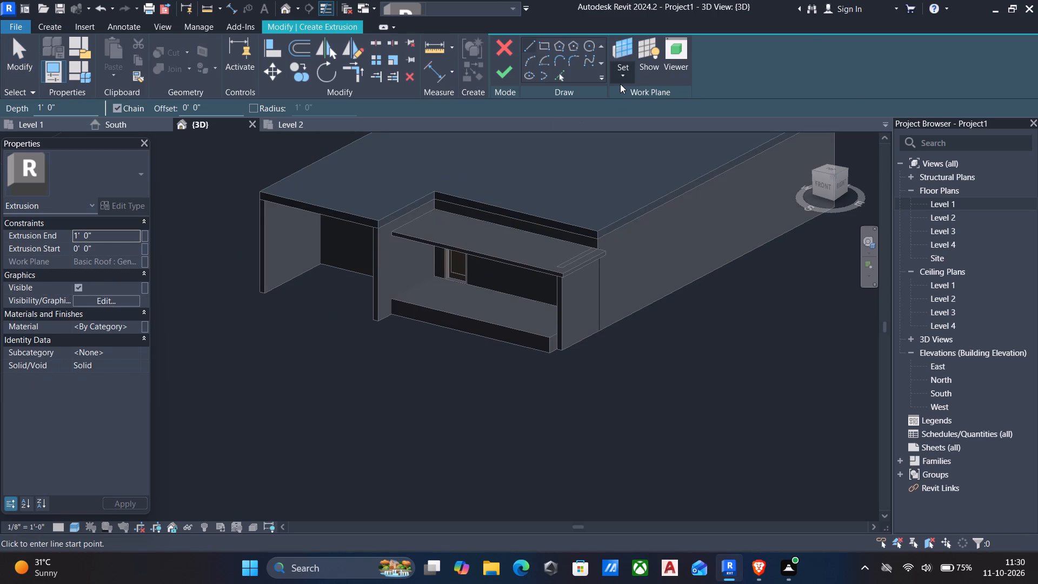
pyautogui.click(620, 84)
pyautogui.click(644, 123)
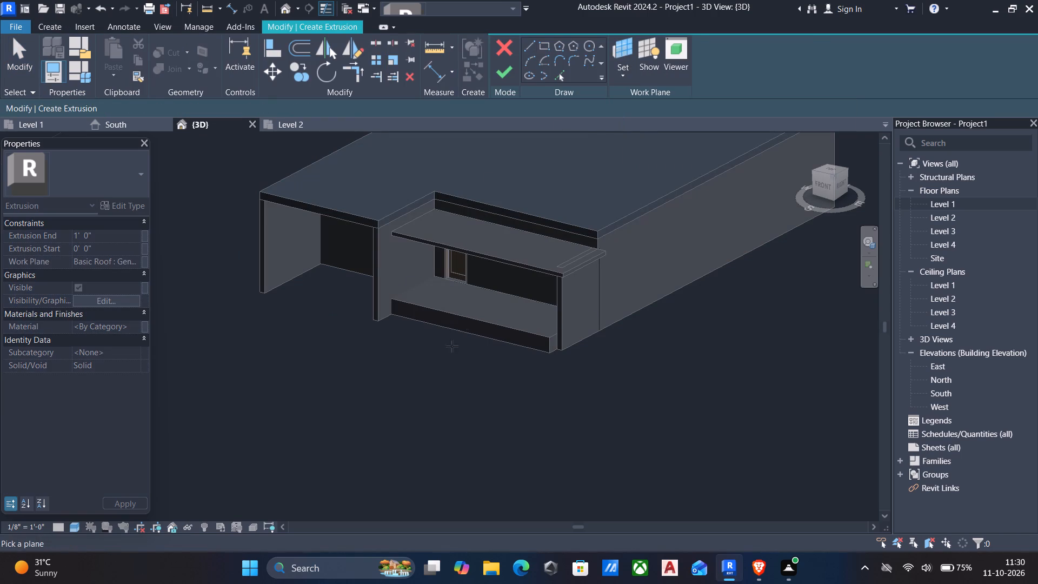
pyautogui.click(490, 320)
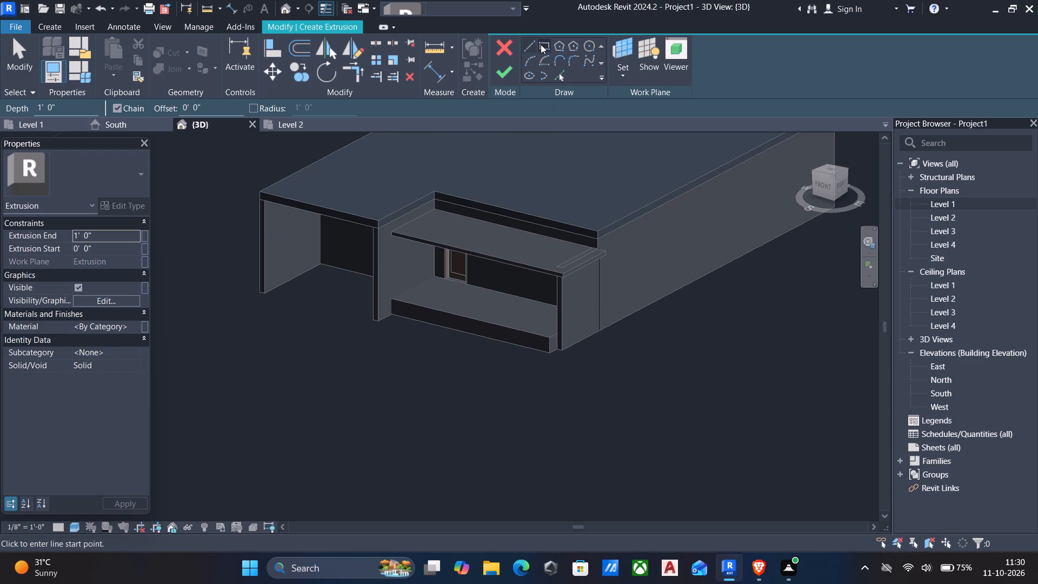
# Sketch a rectangle about 1'-0 1/2" wide by 1'-6 5/8" deep at the base slab's front edge, near mid-span.
pyautogui.click(541, 45)
pyautogui.scroll(4, 503, 330)
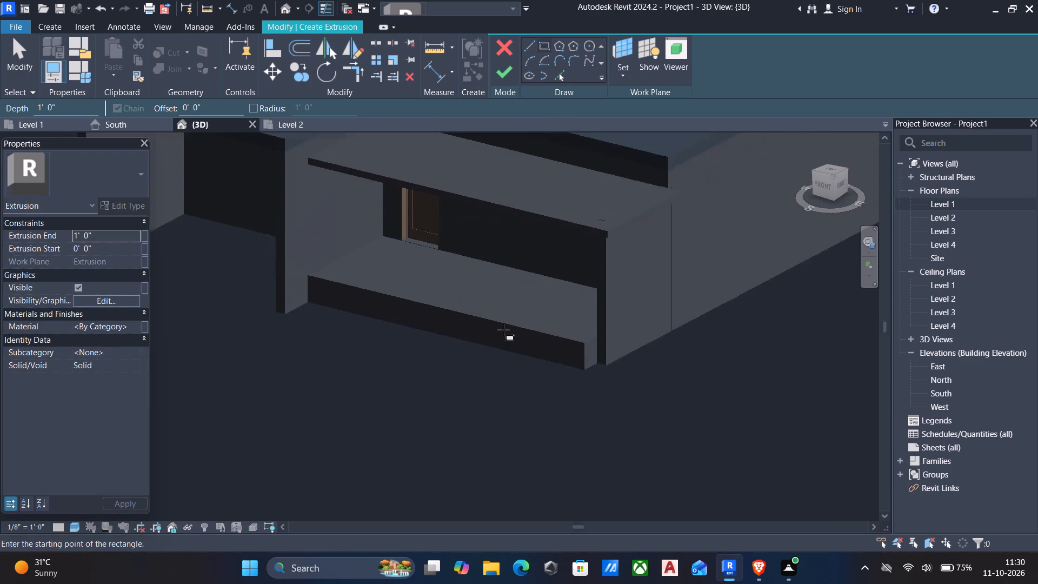
pyautogui.scroll(5, 503, 330)
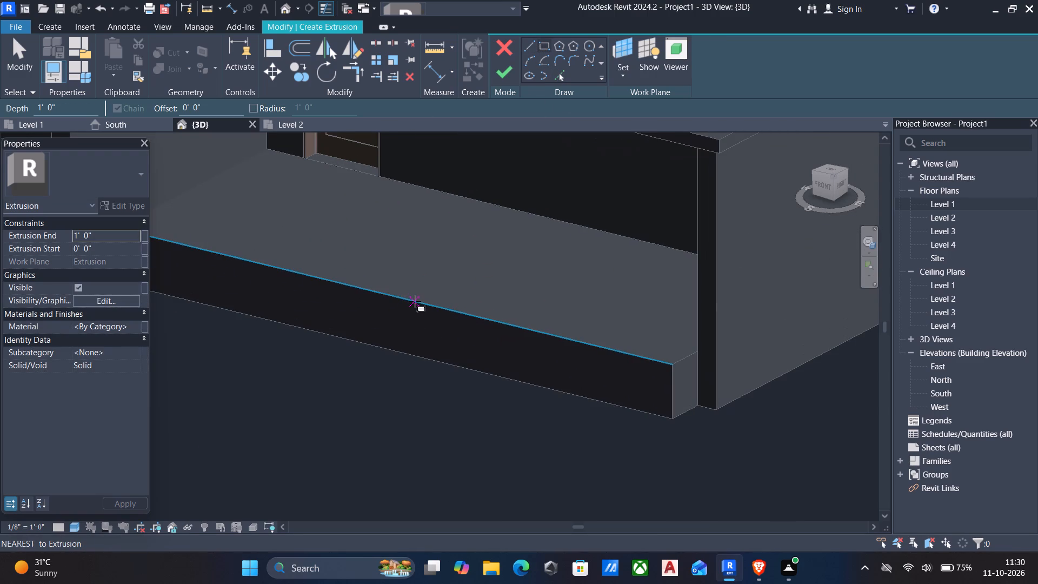
pyautogui.click(820, 183)
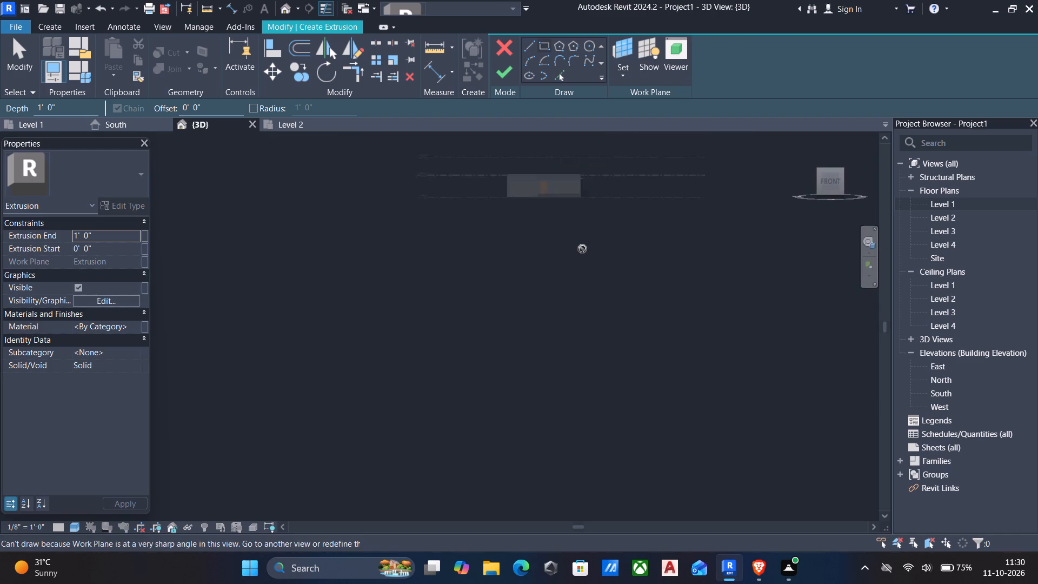
pyautogui.scroll(4, 467, 358)
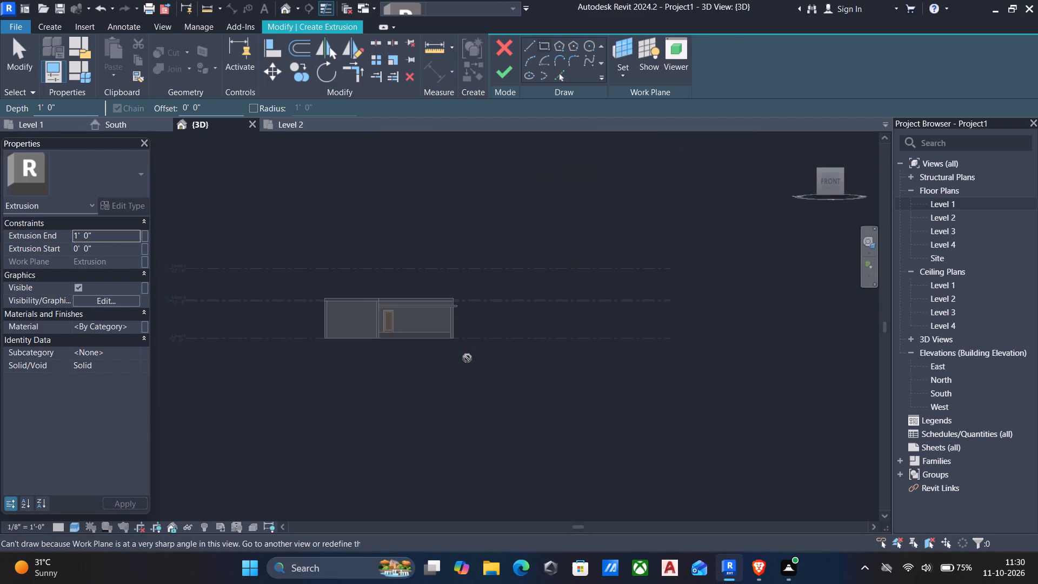
pyautogui.keyDown('shift'); pyautogui.moveTo(452, 350); pyautogui.dragTo(458, 421, button='middle'); pyautogui.keyUp('shift')
pyautogui.scroll(11, 431, 342)
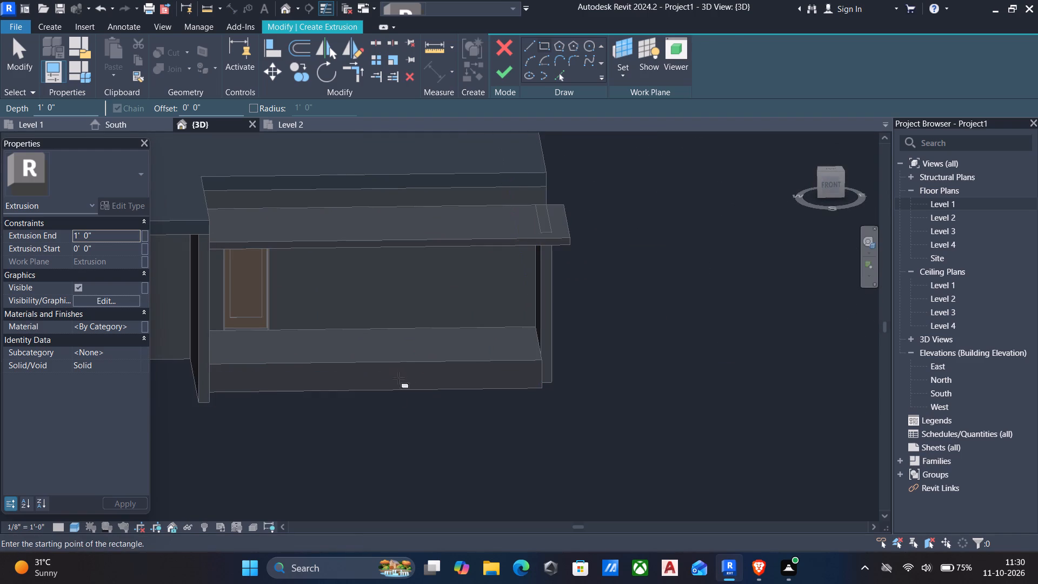
pyautogui.scroll(4, 400, 373)
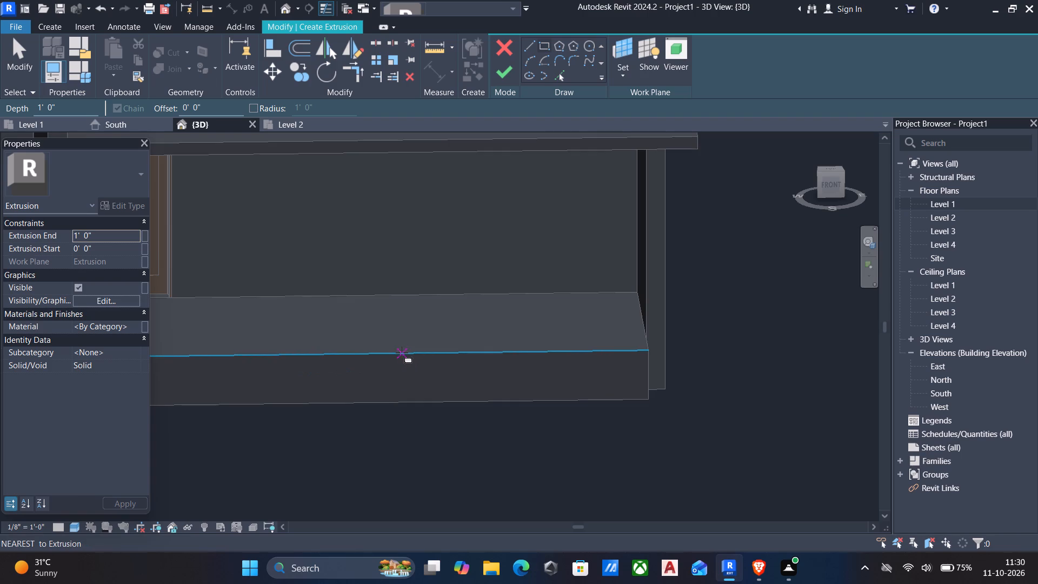
pyautogui.click(402, 353)
pyautogui.scroll(4, 376, 340)
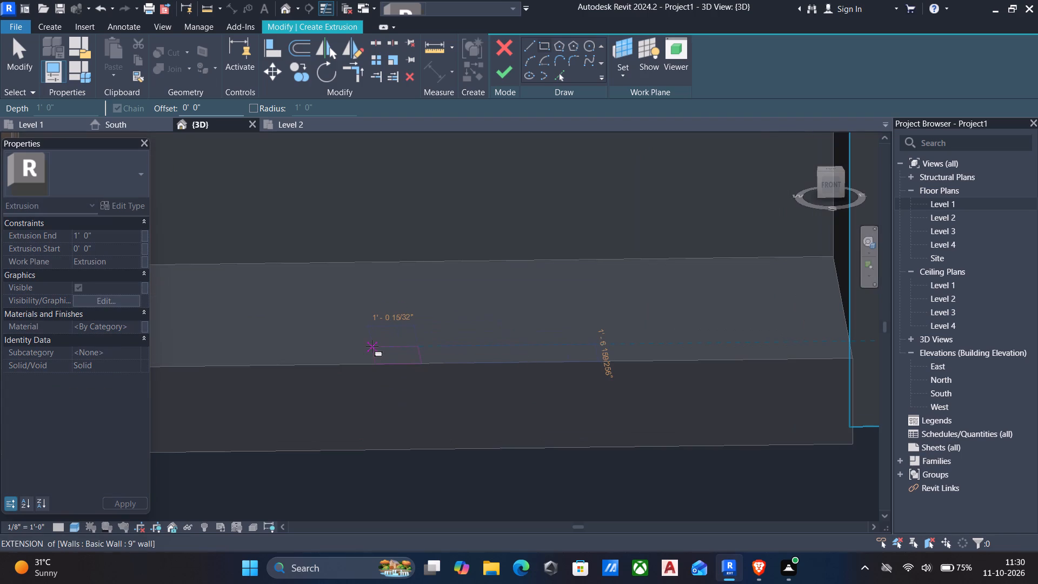
pyautogui.click(372, 346)
pyautogui.press('Escape')
pyautogui.press('Escape')
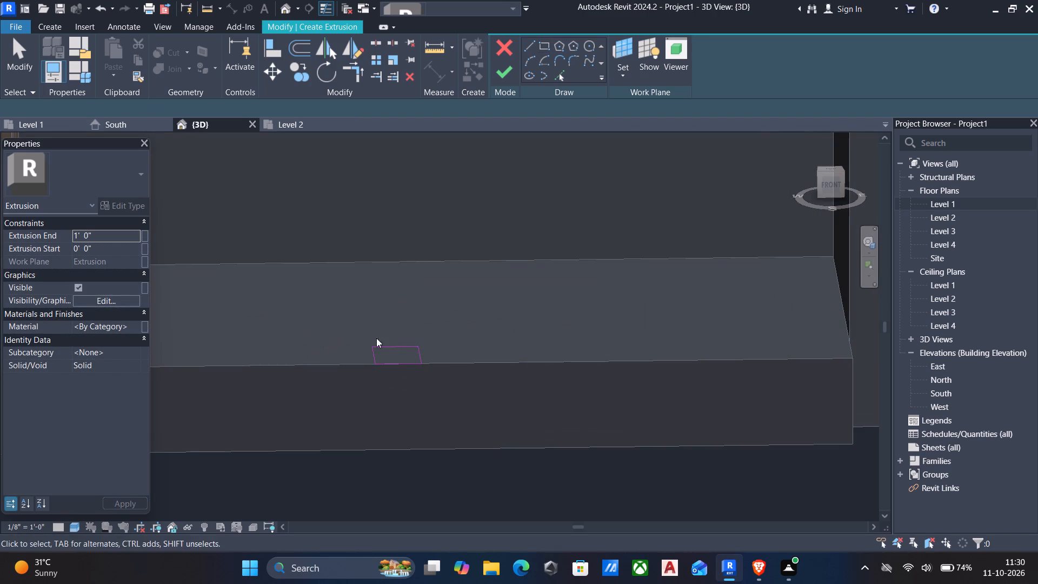
# Set the rectangle's width and depth to 1' each and finish the sketch as a 1' high extrusion.
pyautogui.click(375, 360)
pyautogui.press('Escape')
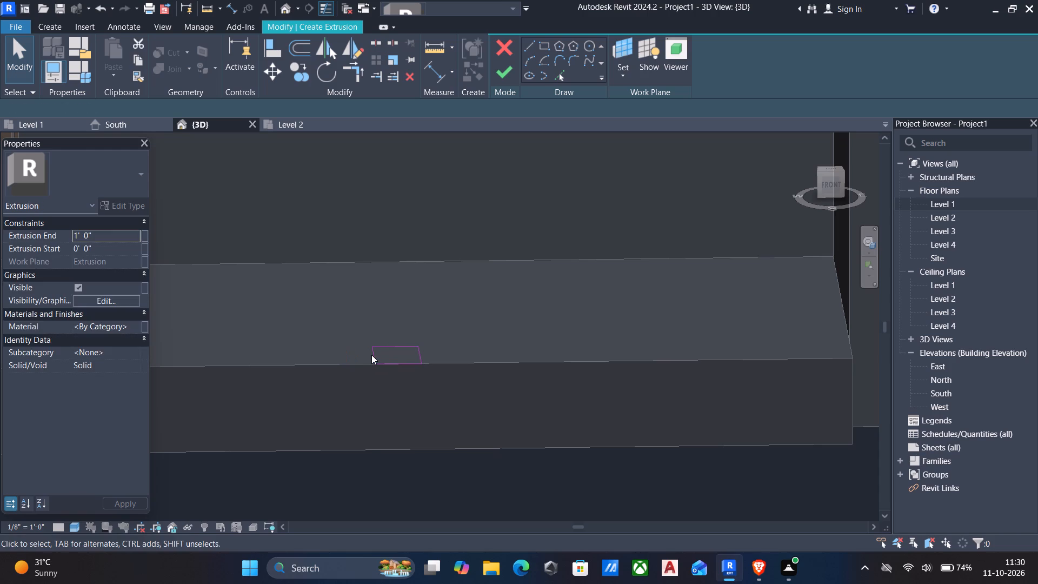
pyautogui.click(371, 355)
pyautogui.click(405, 327)
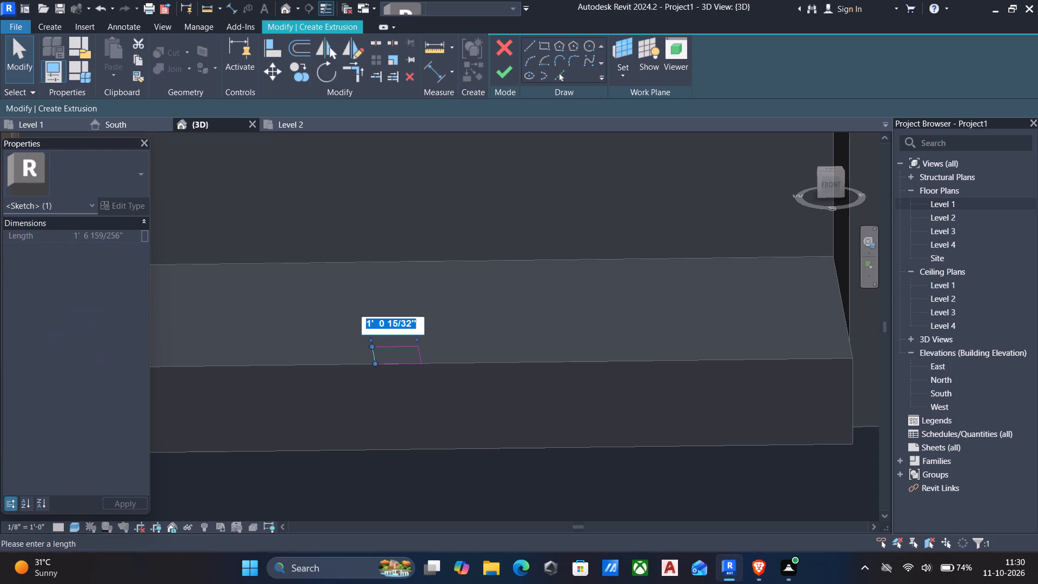
pyautogui.write("1'")
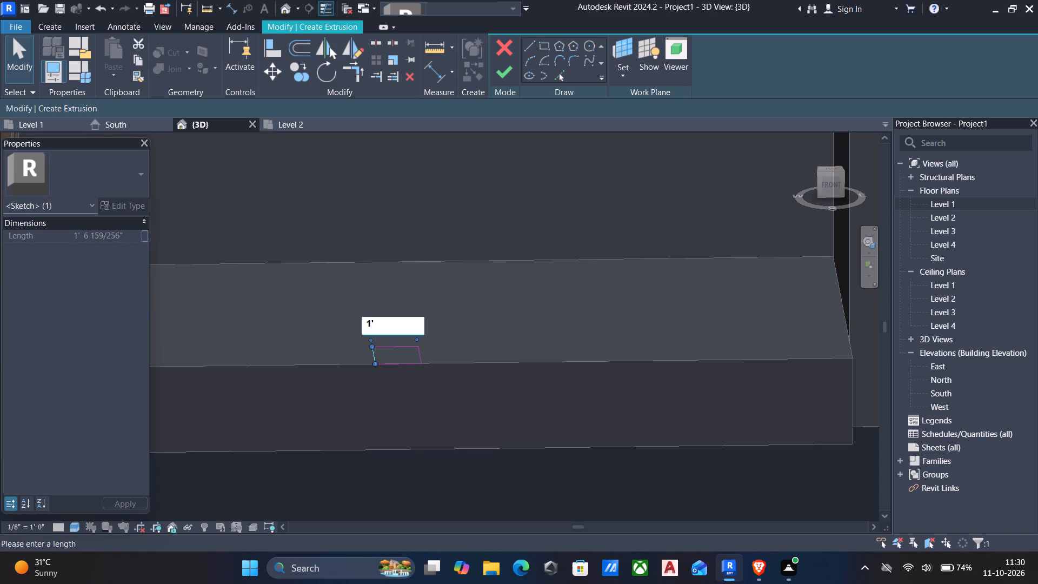
pyautogui.press('Return')
pyautogui.click(405, 344)
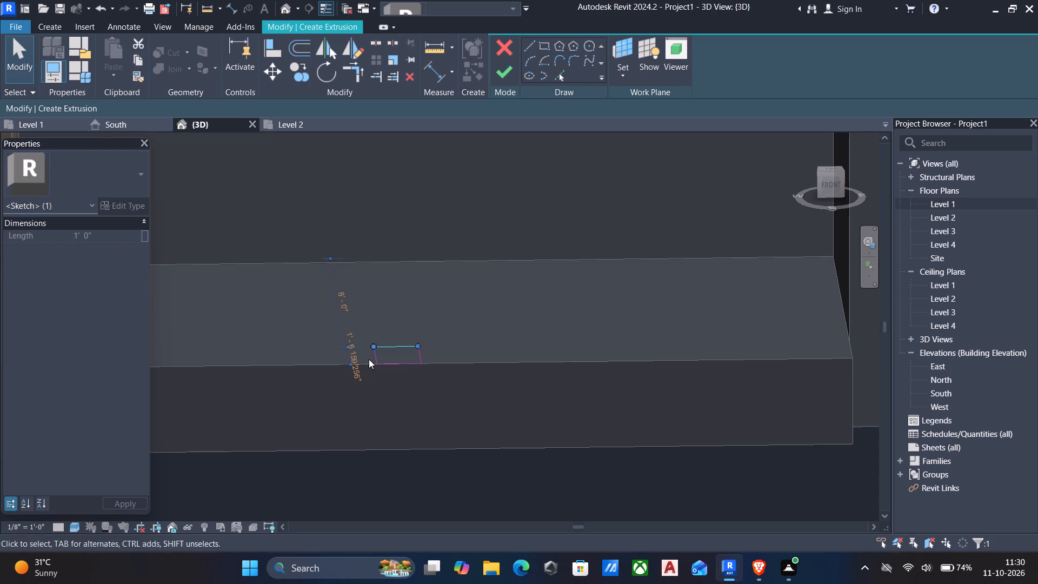
pyautogui.click(352, 354)
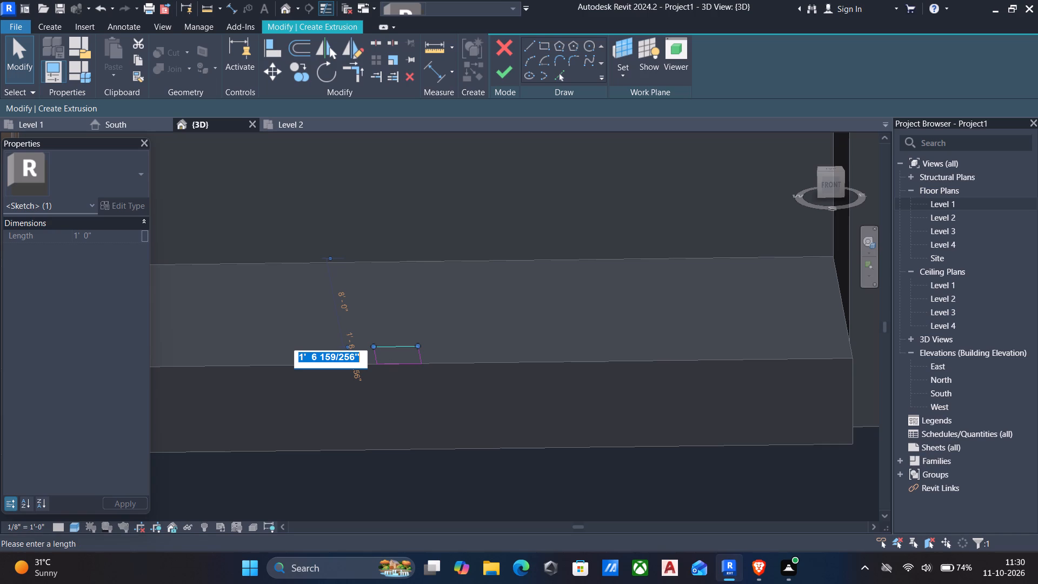
pyautogui.press('1')
pyautogui.press("'")
pyautogui.press('Return')
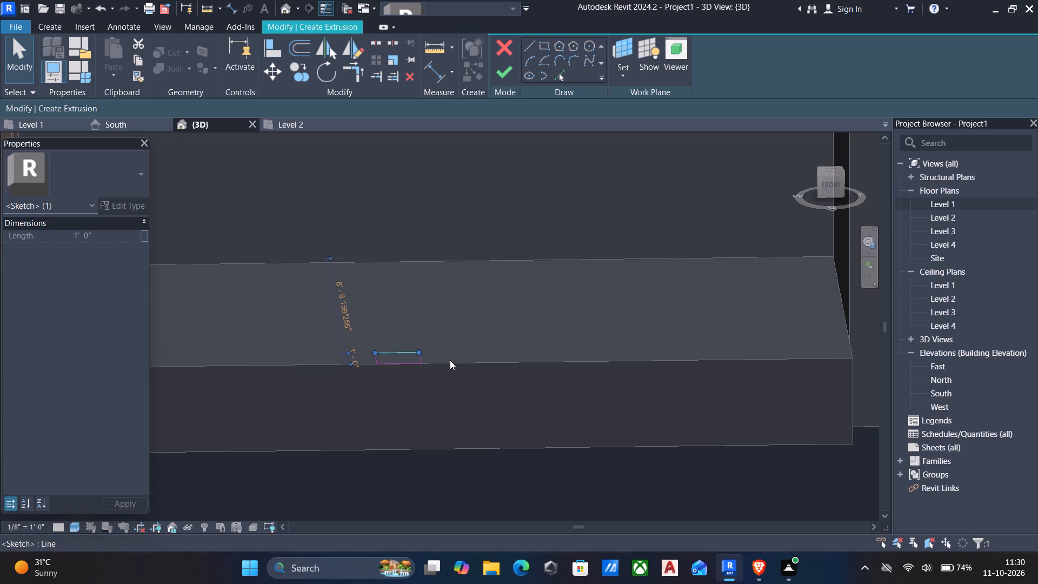
pyautogui.click(506, 75)
# Align the top face of the new post with the underside of the overhead slab and finish the in-place model.
pyautogui.scroll(-6, 423, 232)
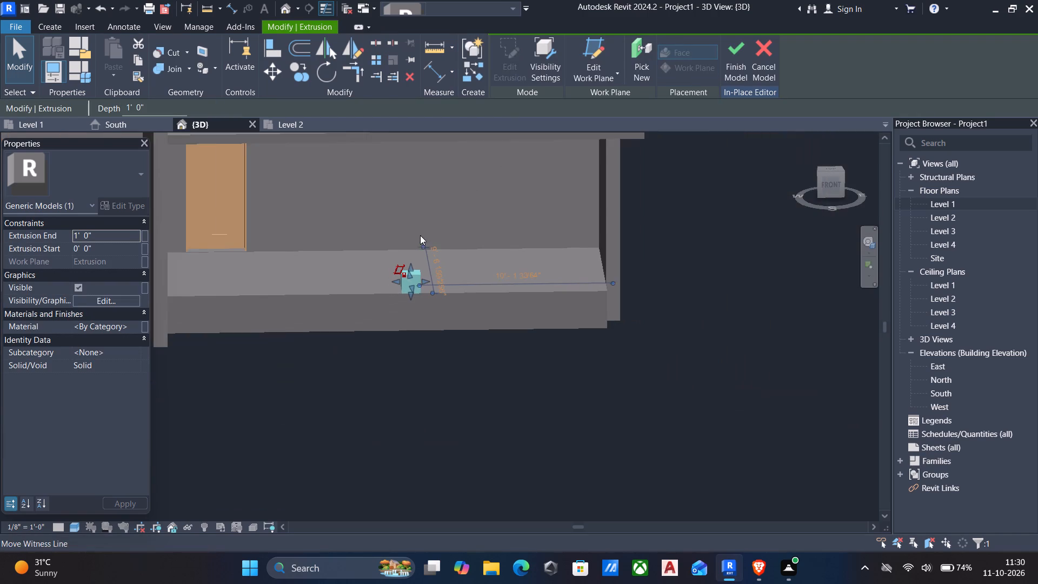
pyautogui.write('al')
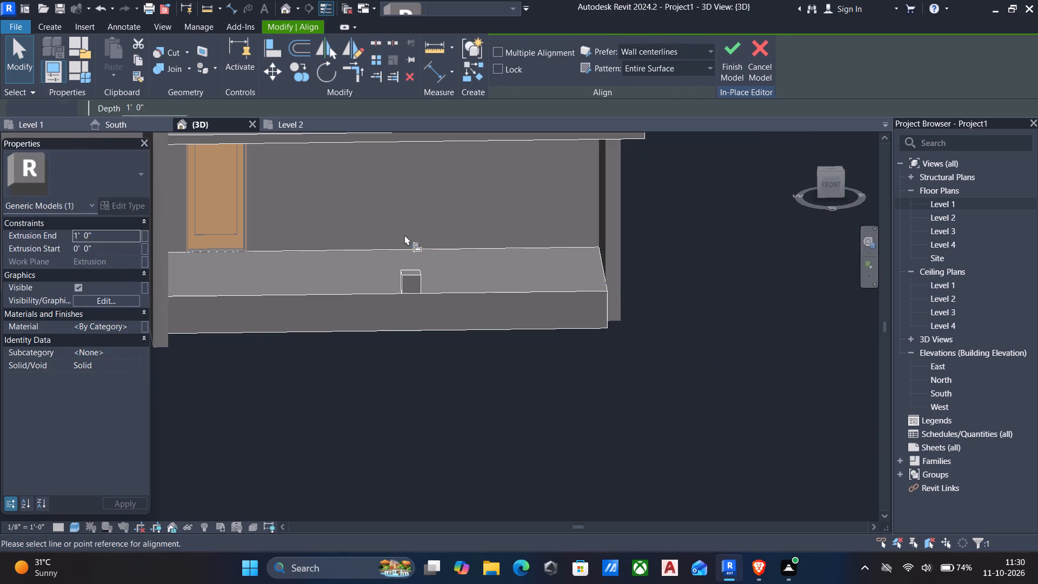
pyautogui.moveTo(418, 216); pyautogui.dragTo(432, 404, button='middle')
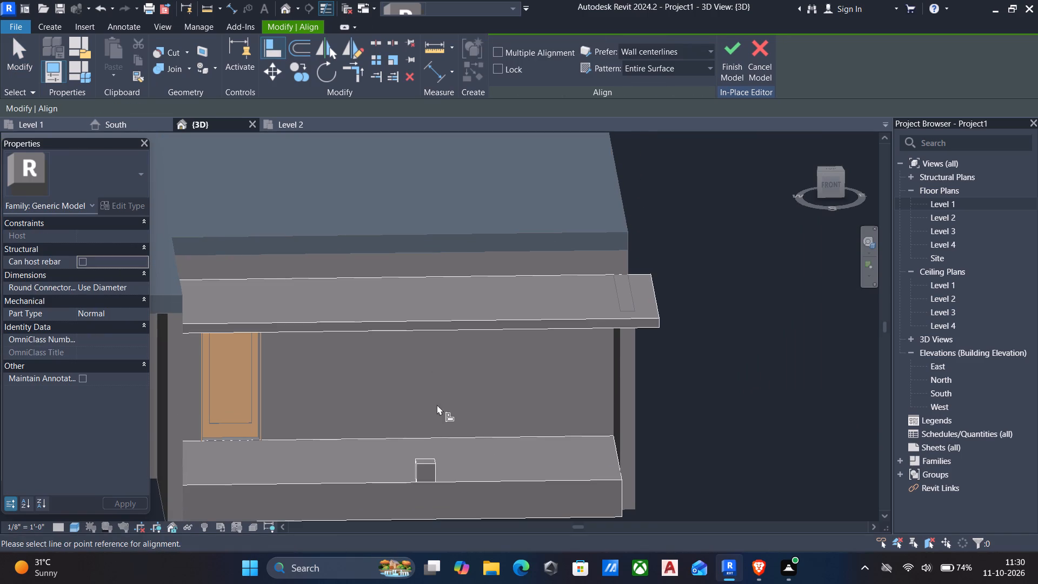
pyautogui.keyDown('shift'); pyautogui.middleClick(438, 404); pyautogui.keyUp('shift')
pyautogui.scroll(-7, 441, 312)
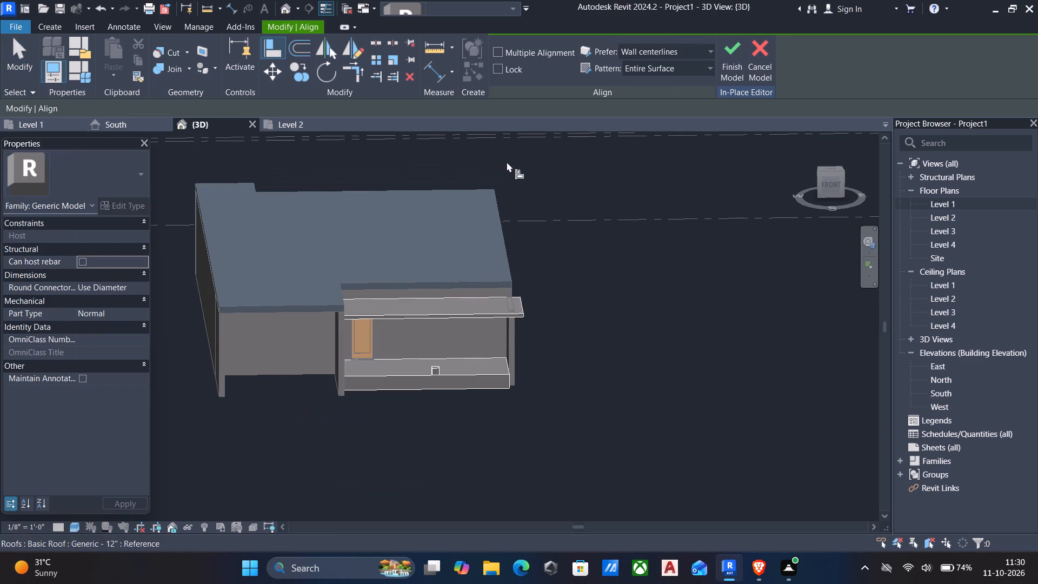
pyautogui.keyDown('shift'); pyautogui.scroll(2, 507, 162); pyautogui.keyUp('shift')
pyautogui.scroll(1, 509, 359)
pyautogui.keyDown('shift'); pyautogui.moveTo(519, 384); pyautogui.dragTo(569, 201, button='middle'); pyautogui.keyUp('shift')
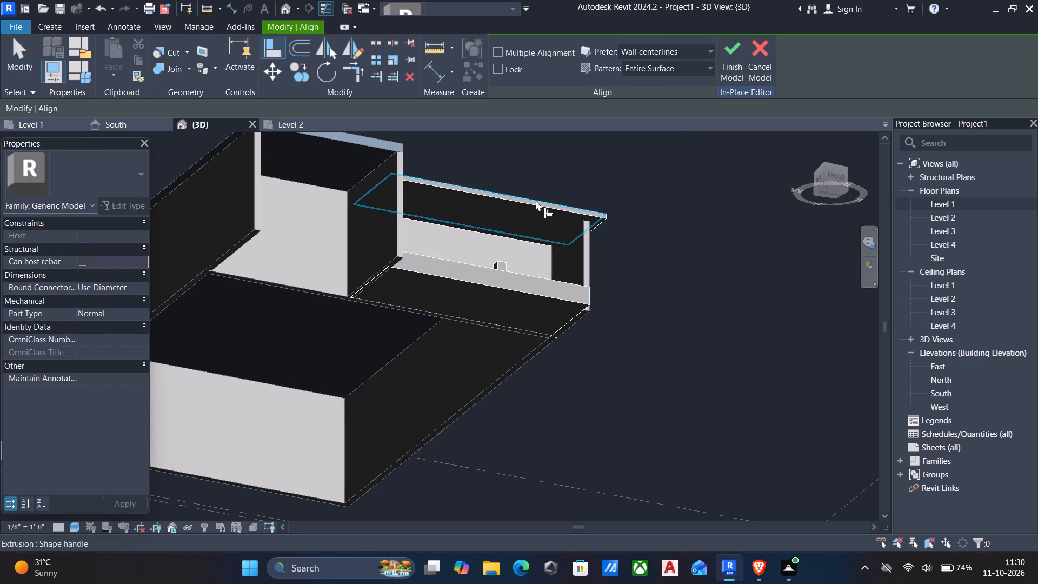
pyautogui.click(536, 207)
pyautogui.scroll(-4, 653, 201)
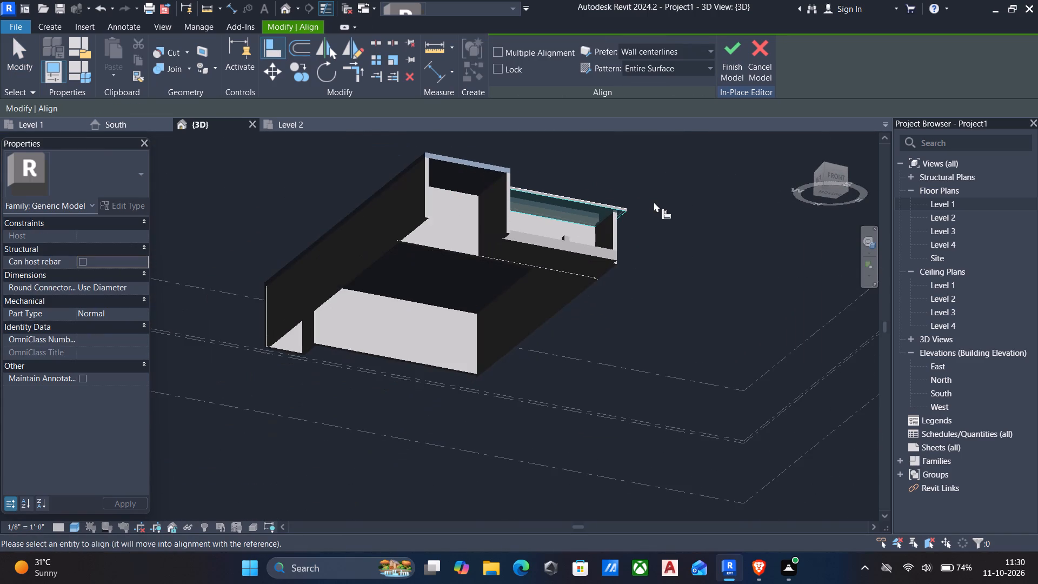
pyautogui.keyDown('shift'); pyautogui.click(588, 294); pyautogui.keyUp('shift')
pyautogui.keyDown('shift'); pyautogui.scroll(-4, 588, 294); pyautogui.keyUp('shift')
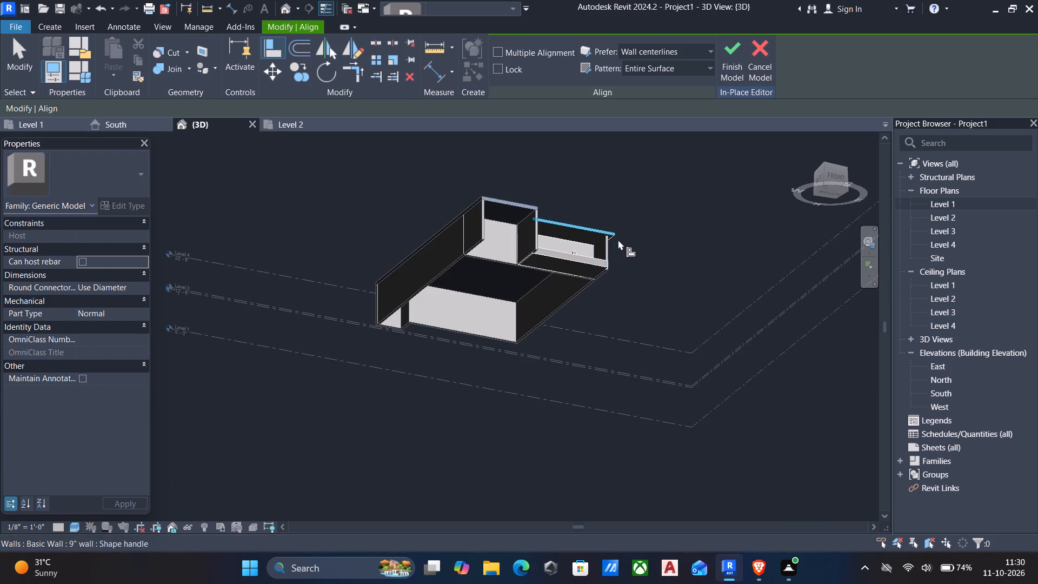
pyautogui.scroll(5, 618, 235)
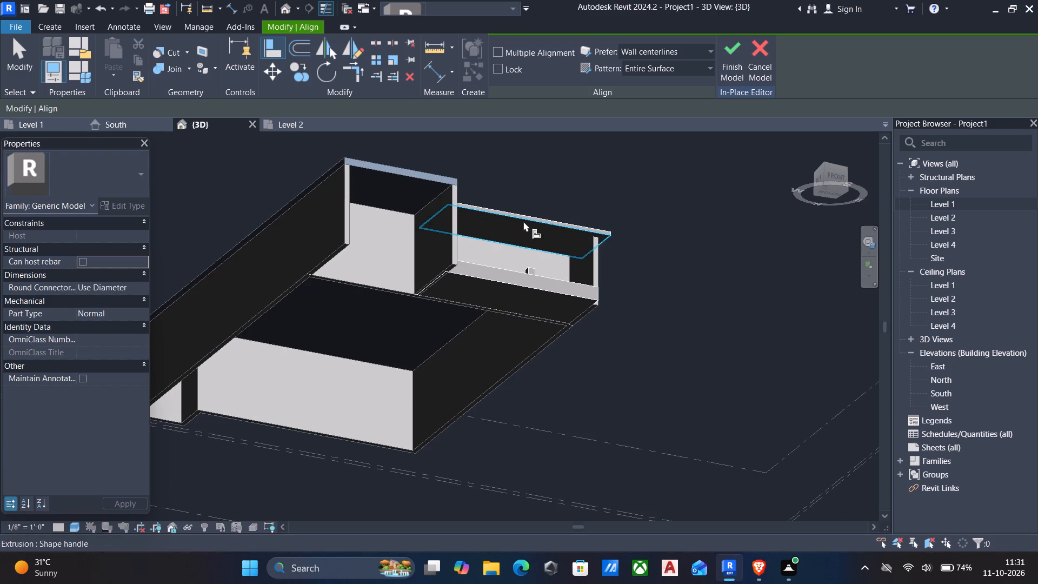
pyautogui.click(523, 221)
pyautogui.scroll(-6, 575, 250)
pyautogui.scroll(1, 515, 333)
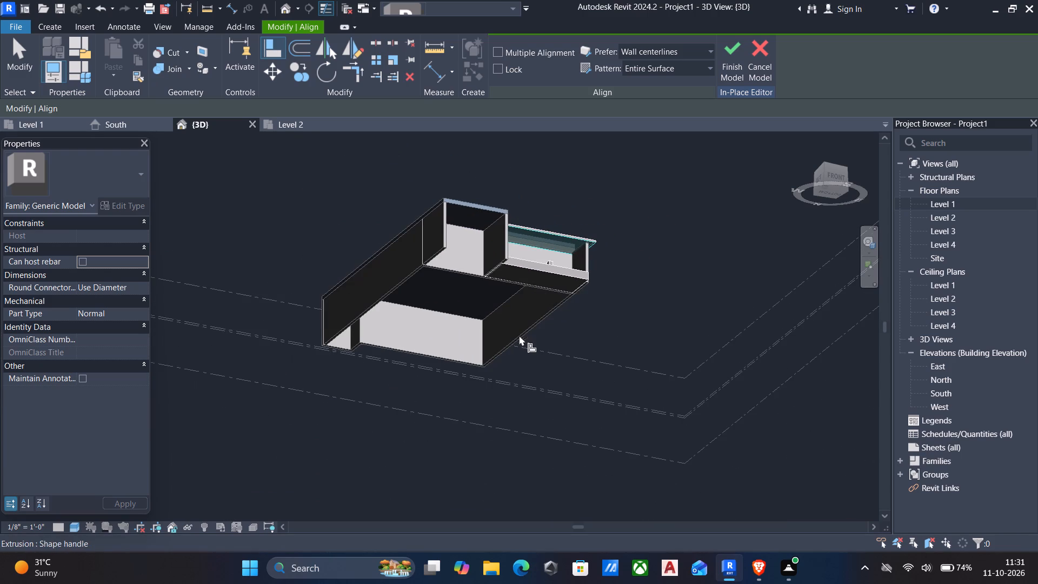
pyautogui.keyDown('shift'); pyautogui.moveTo(661, 348); pyautogui.dragTo(580, 538, button='middle'); pyautogui.keyUp('shift')
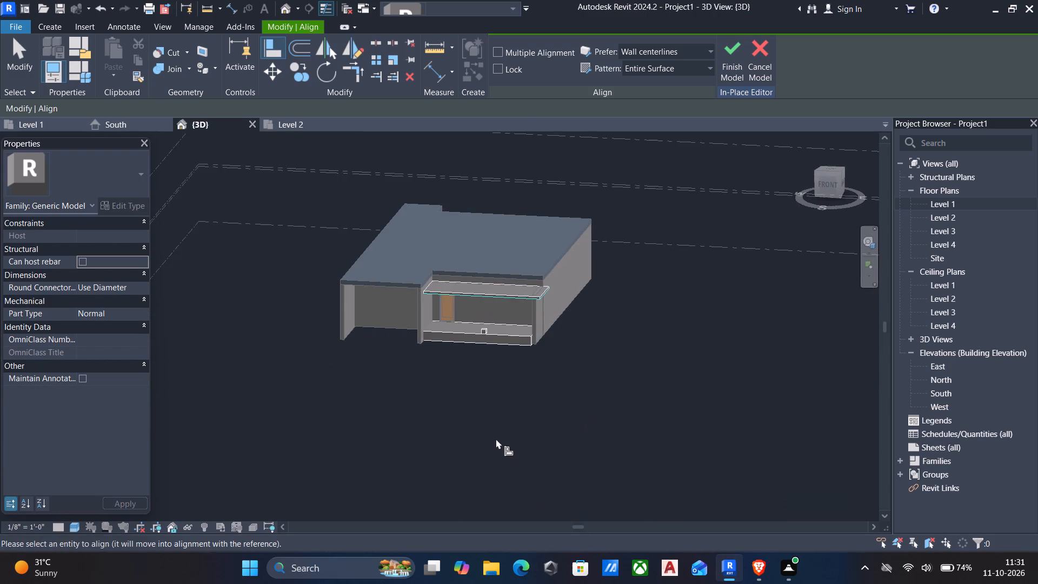
pyautogui.scroll(7, 483, 341)
pyautogui.click(485, 306)
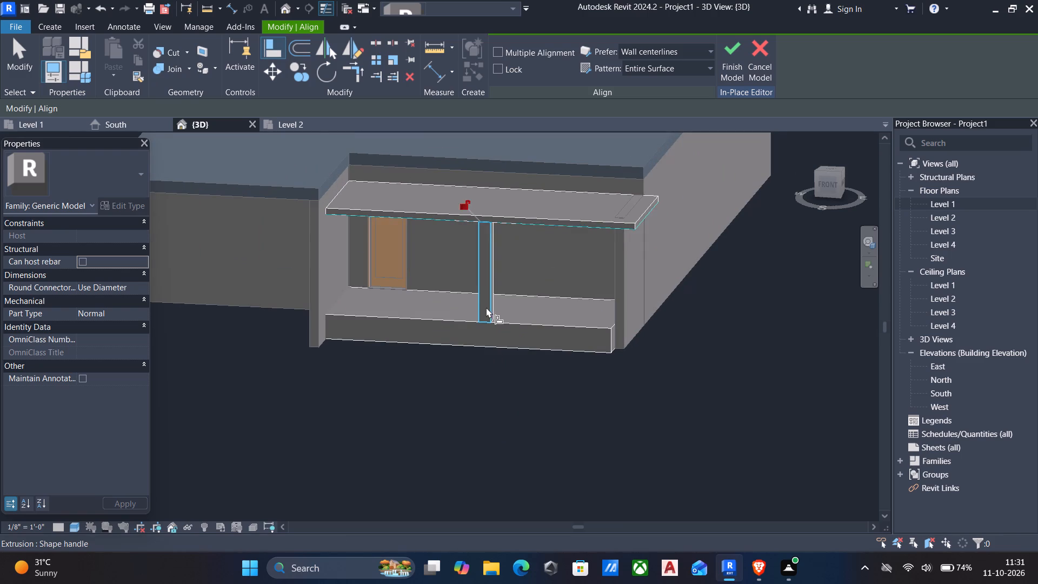
pyautogui.press('Escape')
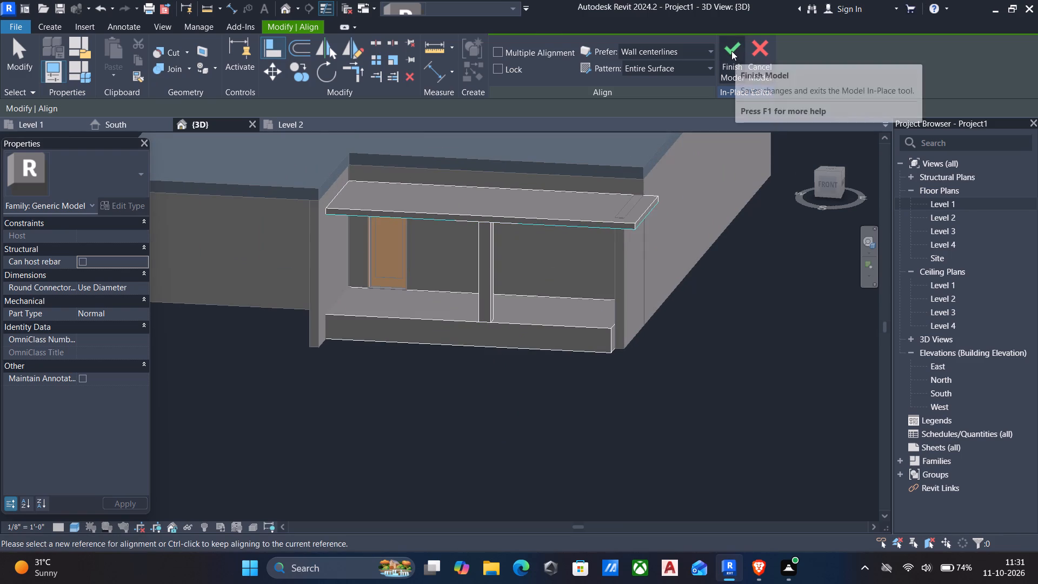
pyautogui.click(731, 51)
# Reopen the bay's in-place model and align the base slab's front face with the end face of the bay's east wall.
pyautogui.scroll(6, 479, 329)
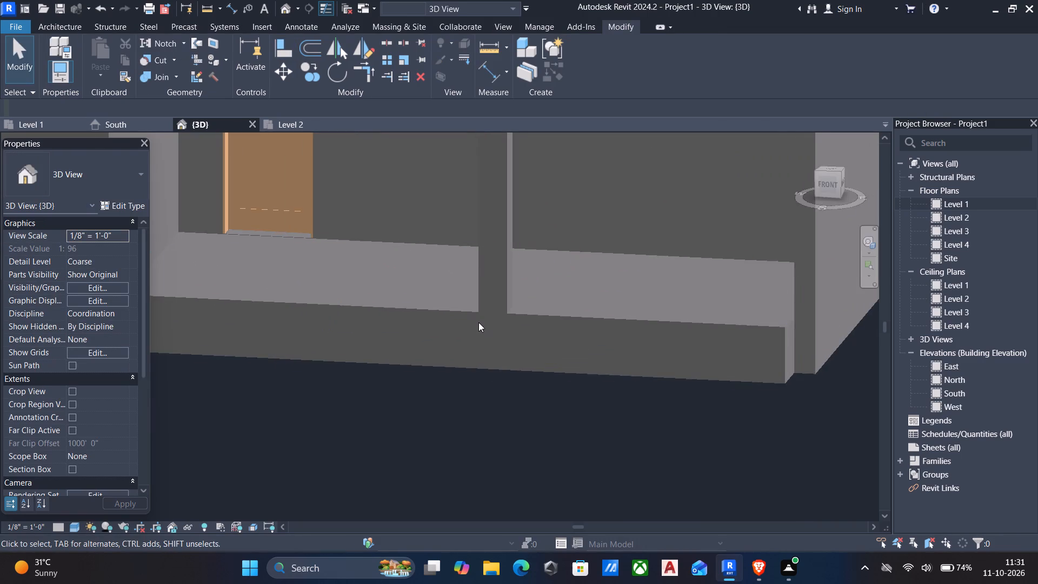
pyautogui.keyDown('shift'); pyautogui.moveTo(477, 316); pyautogui.dragTo(534, 306, button='middle'); pyautogui.keyUp('shift')
pyautogui.scroll(-8, 536, 307)
pyautogui.keyDown('shift'); pyautogui.moveTo(557, 285); pyautogui.dragTo(477, 289, button='middle'); pyautogui.keyUp('shift')
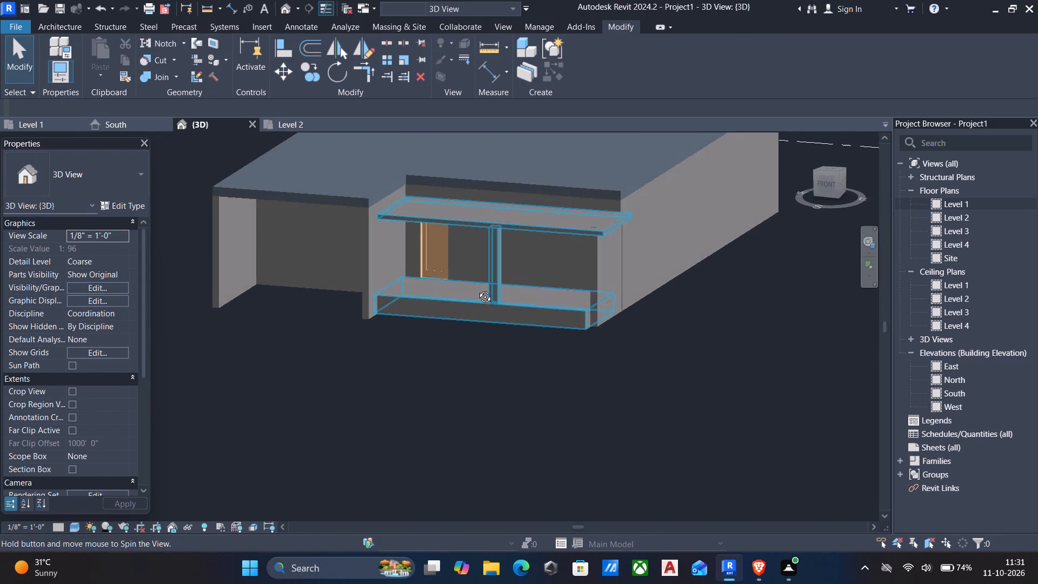
pyautogui.keyDown('shift'); pyautogui.moveTo(477, 289); pyautogui.dragTo(475, 289, button='middle'); pyautogui.keyUp('shift')
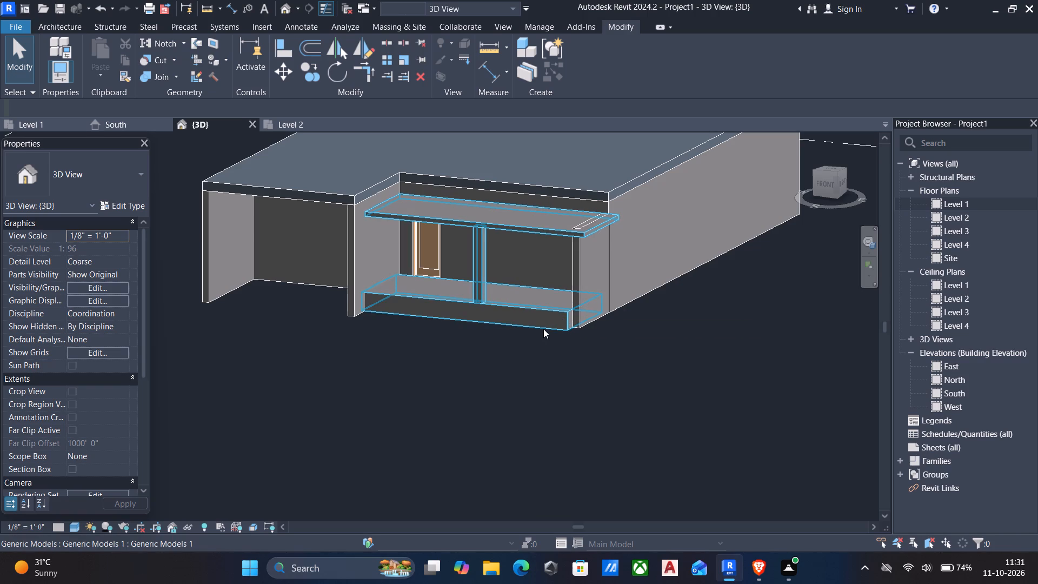
pyautogui.click(508, 307)
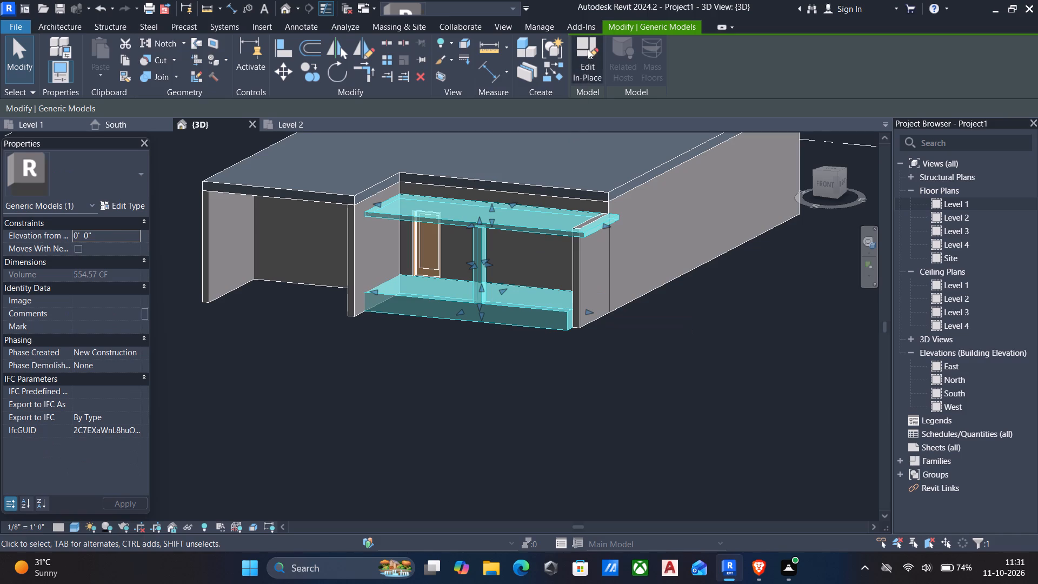
pyautogui.click(588, 49)
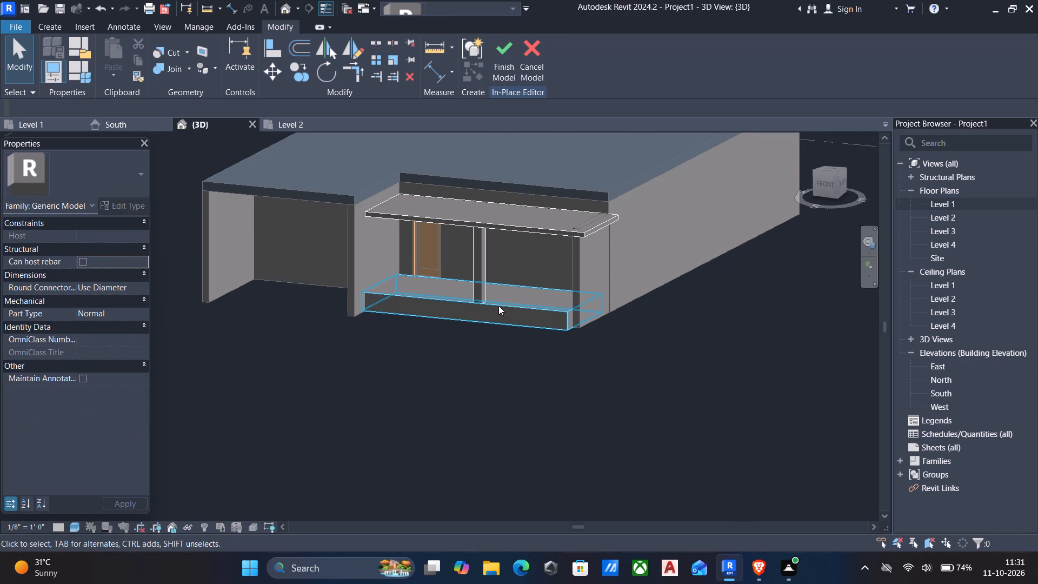
pyautogui.write('al')
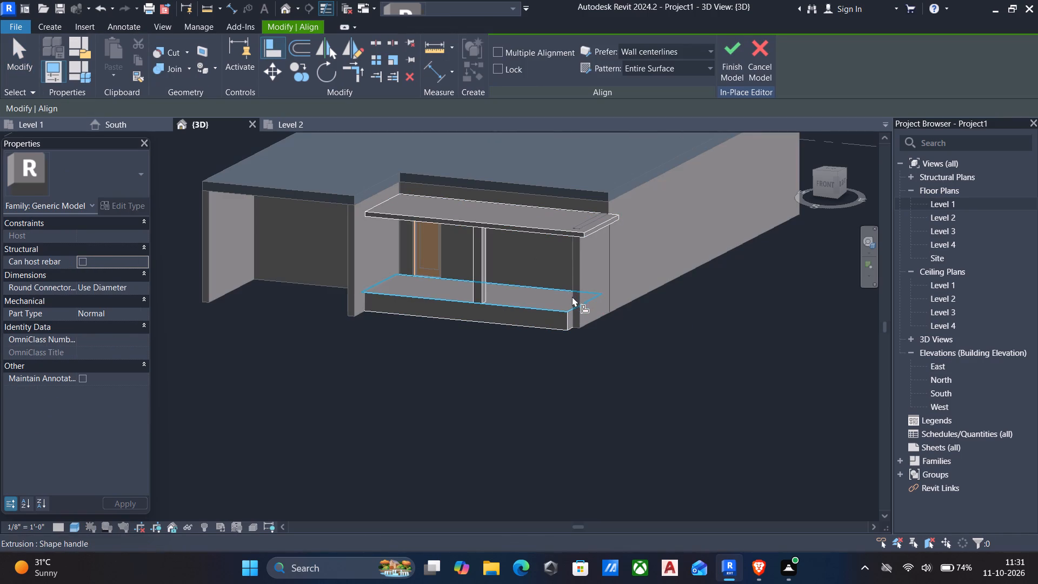
pyautogui.click(577, 318)
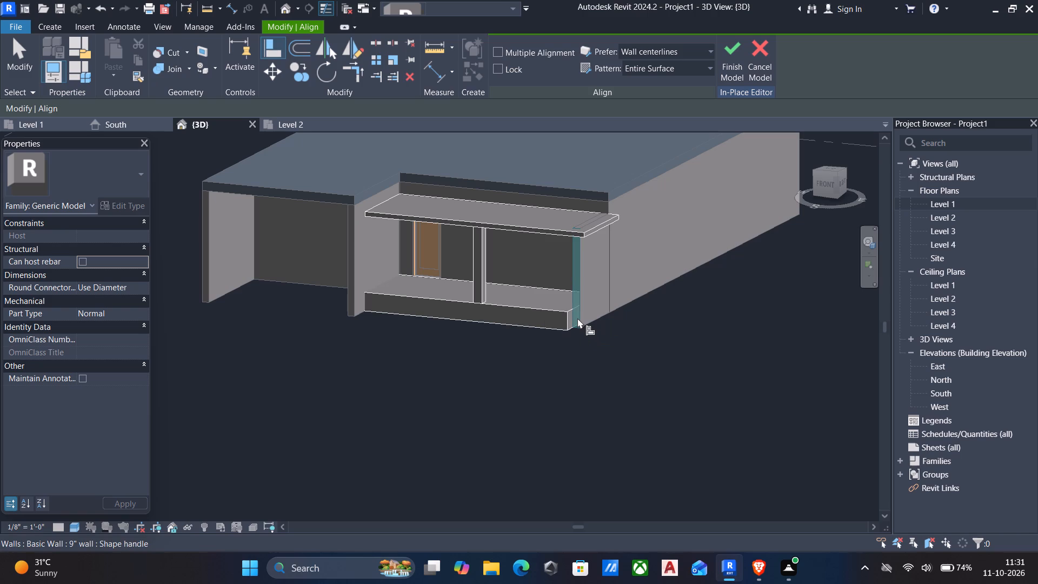
pyautogui.click(530, 310)
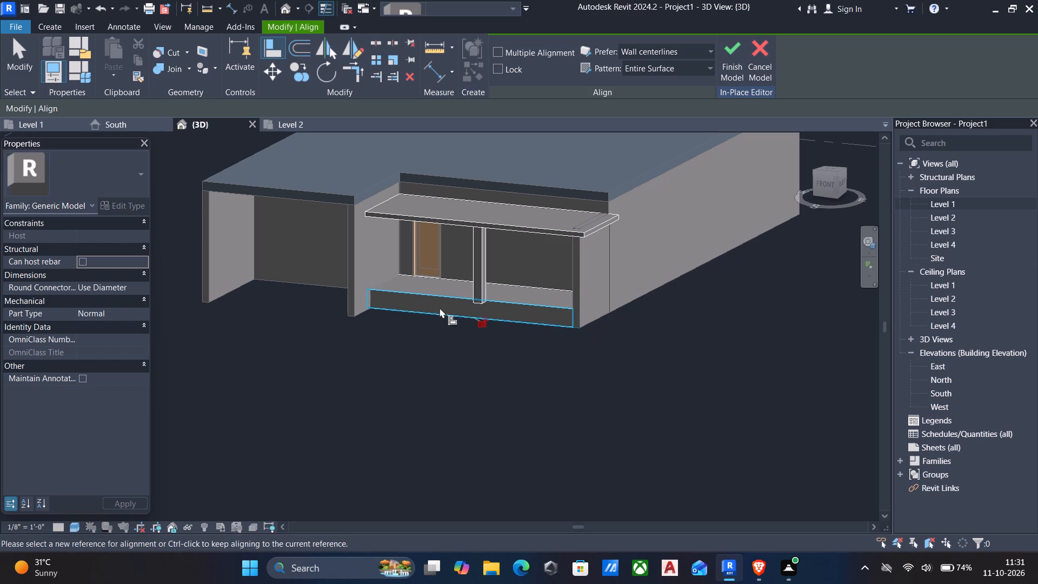
pyautogui.press('Escape')
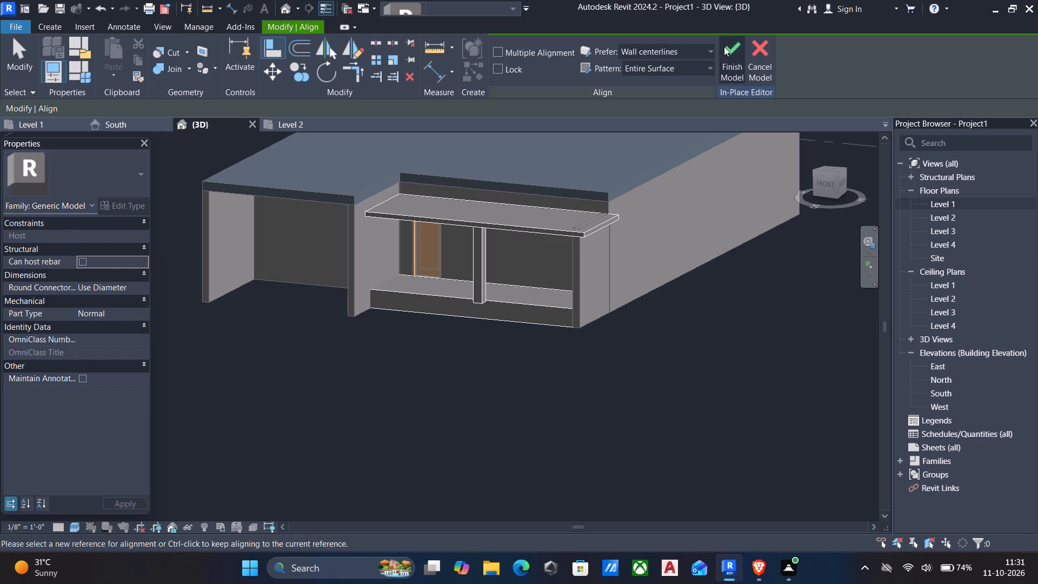
# Finish the bay's in-place model with its aligned base slab.
pyautogui.click(724, 47)
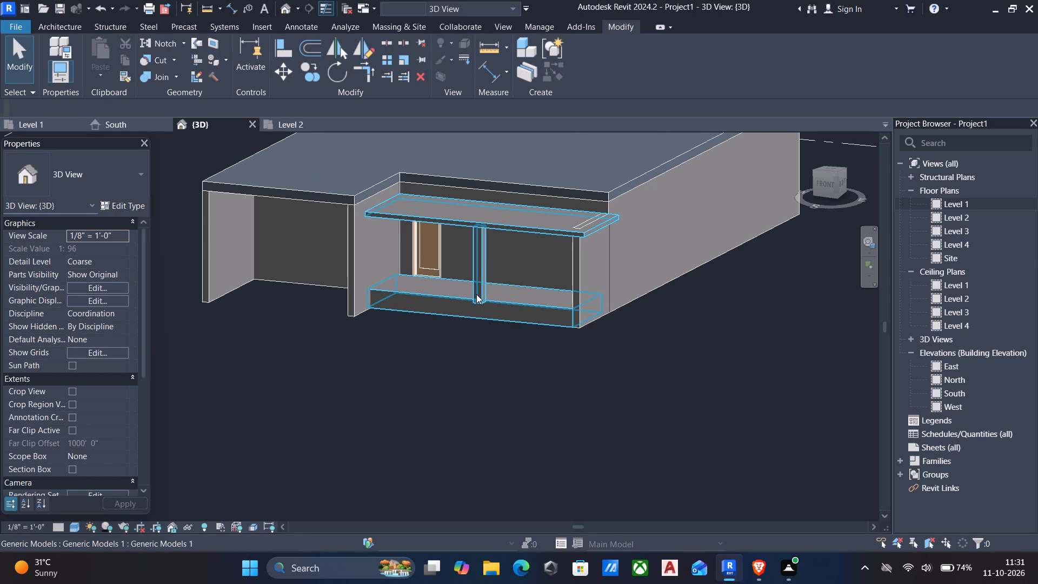
# Reopen the bay's in-place model, nudge the post north in the Level 1 plan until flush with the base slab's front edge, and finish the model.
pyautogui.click(476, 294)
pyautogui.click(589, 59)
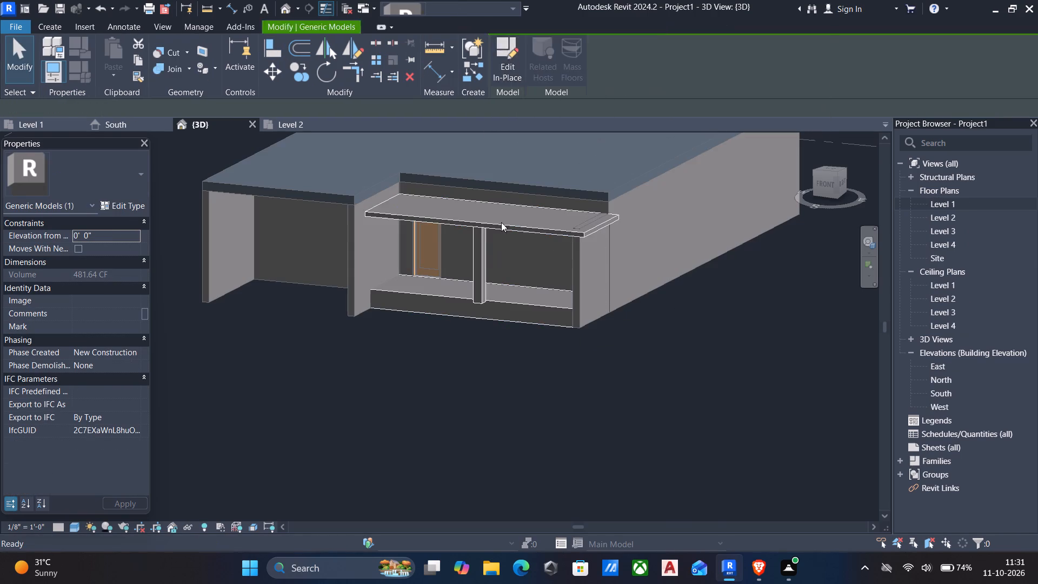
pyautogui.click(476, 275)
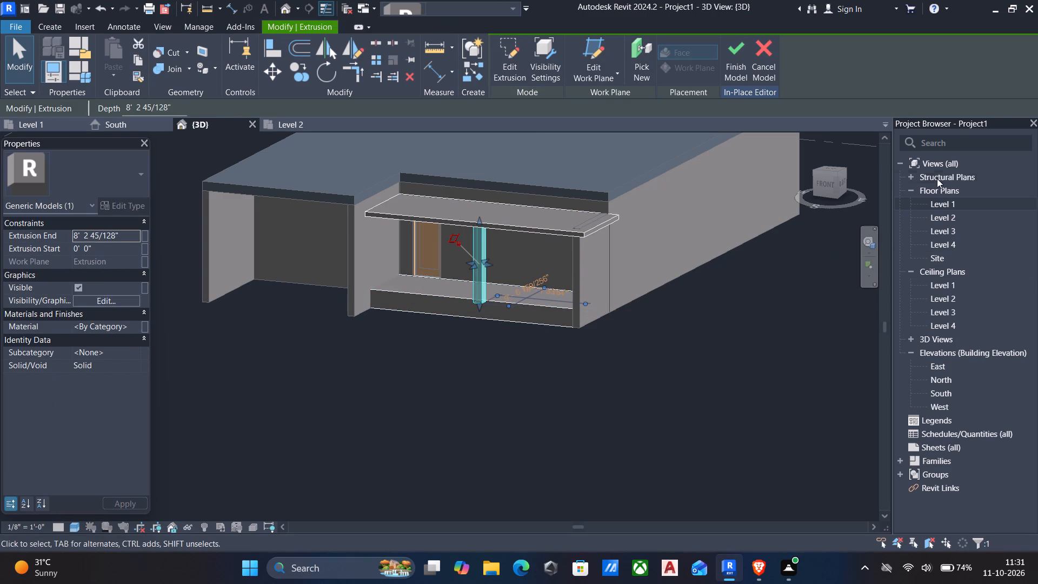
pyautogui.moveTo(943, 199); pyautogui.dragTo(946, 207)
pyautogui.click(946, 209)
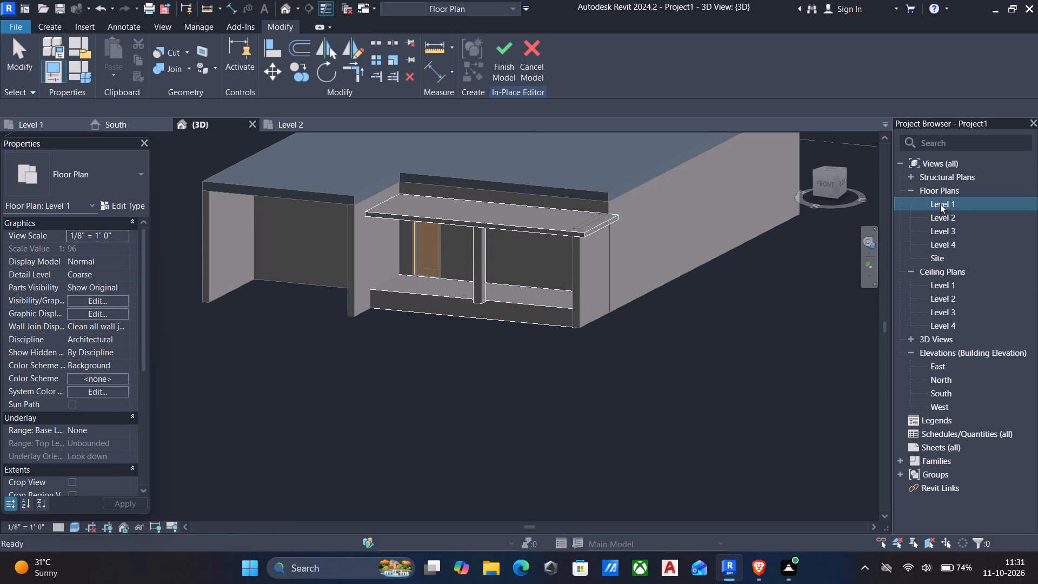
pyautogui.doubleClick(940, 204)
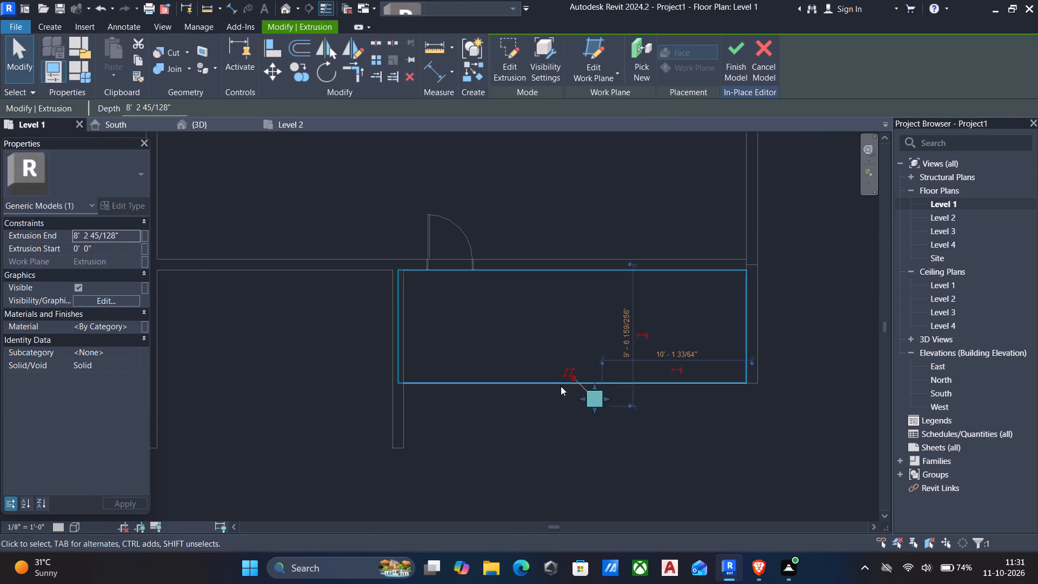
pyautogui.press('Up')
pyautogui.press('Up')
pyautogui.press('Up')
pyautogui.press('Up')
pyautogui.press('Up')
pyautogui.press('Up')
pyautogui.press('Up')
pyautogui.press('Up')
pyautogui.scroll(2, 597, 403)
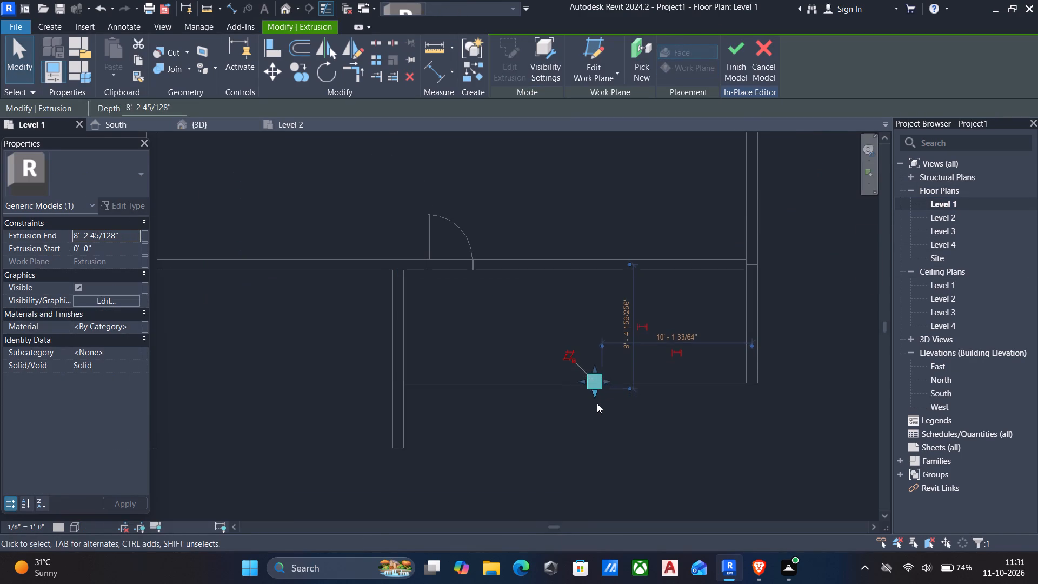
pyautogui.scroll(2, 597, 403)
pyautogui.press('Up')
pyautogui.press('Up')
pyautogui.press('Up')
pyautogui.press('Up')
pyautogui.press('Down')
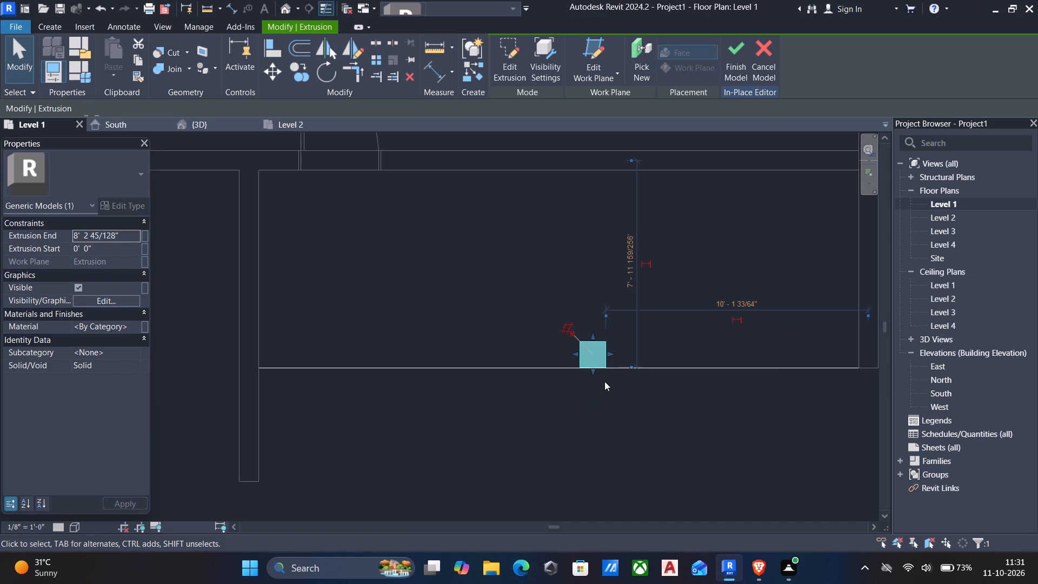
pyautogui.click(741, 57)
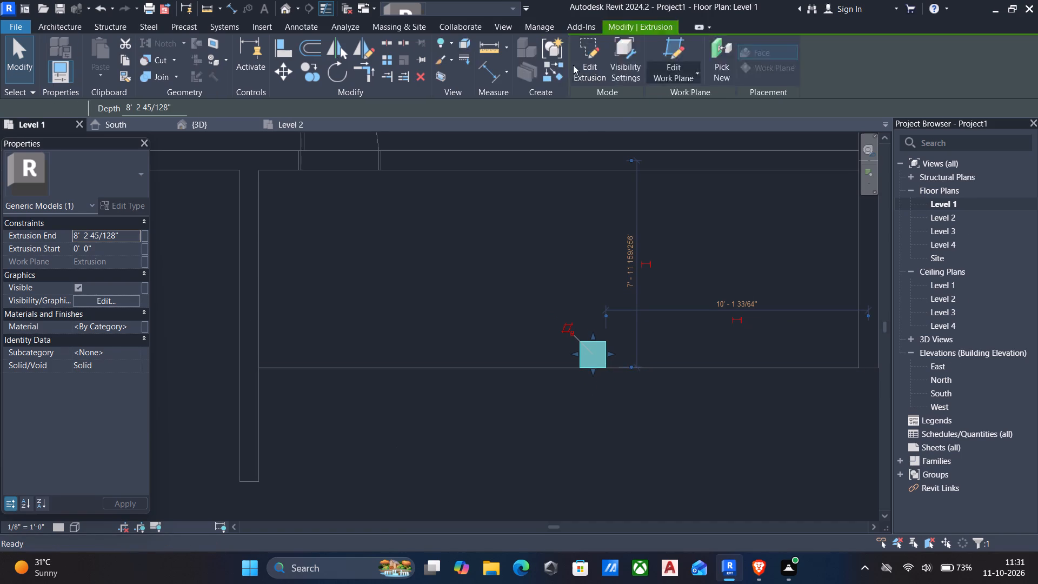
# Extend the south end of the bay's east wall in the Level 1 plan to make the wall 10'-6" long.
pyautogui.click(288, 10)
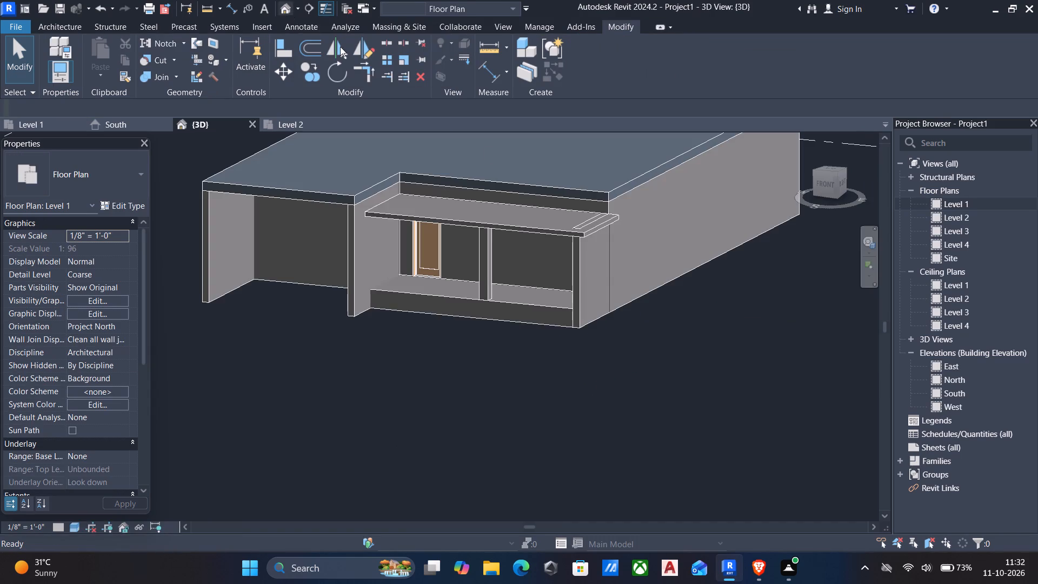
pyautogui.moveTo(471, 310); pyautogui.dragTo(522, 300, button='middle')
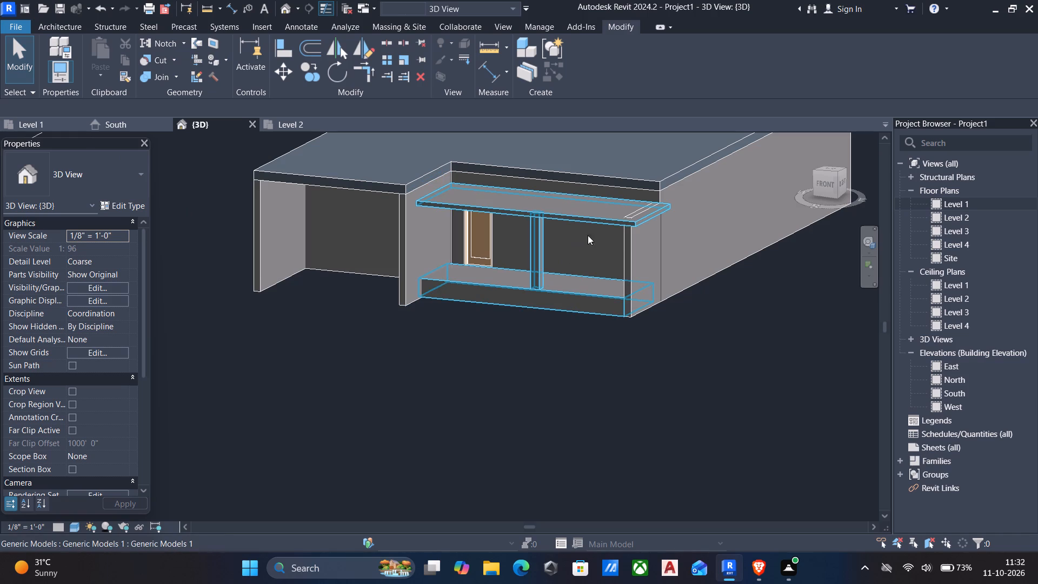
pyautogui.click(623, 245)
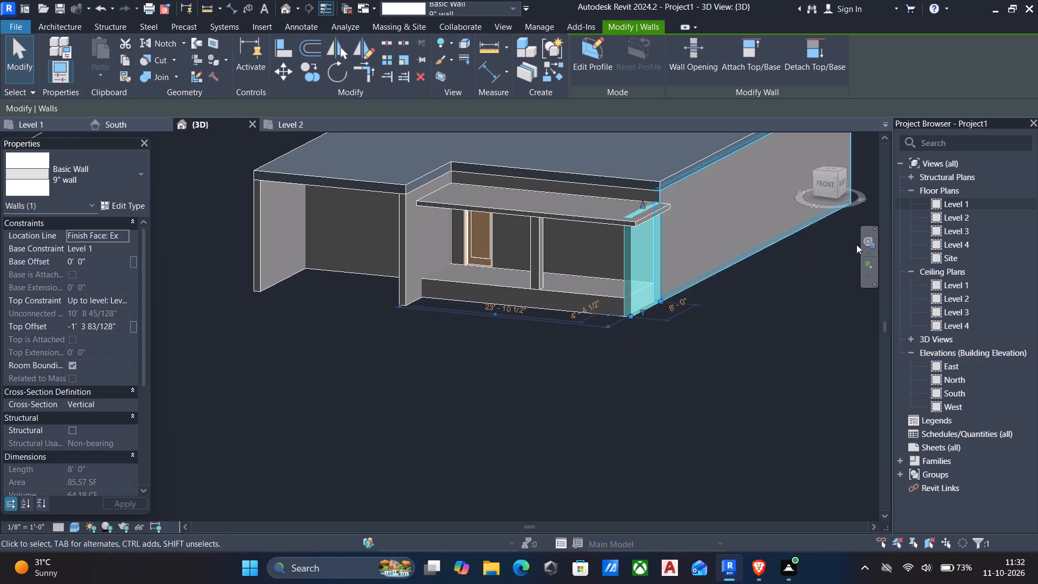
pyautogui.doubleClick(960, 204)
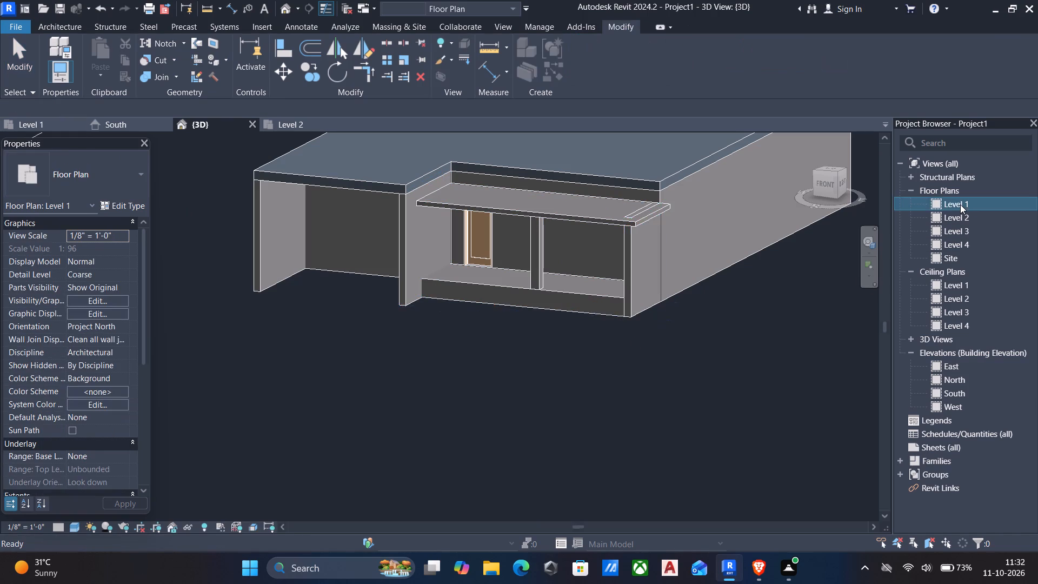
pyautogui.scroll(-3, 730, 363)
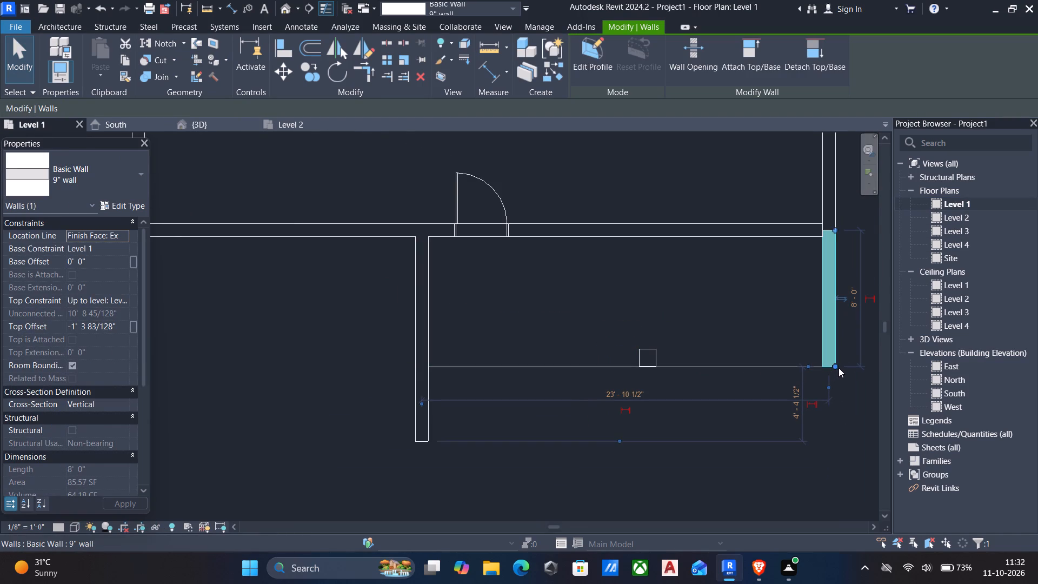
pyautogui.moveTo(837, 365); pyautogui.dragTo(841, 412)
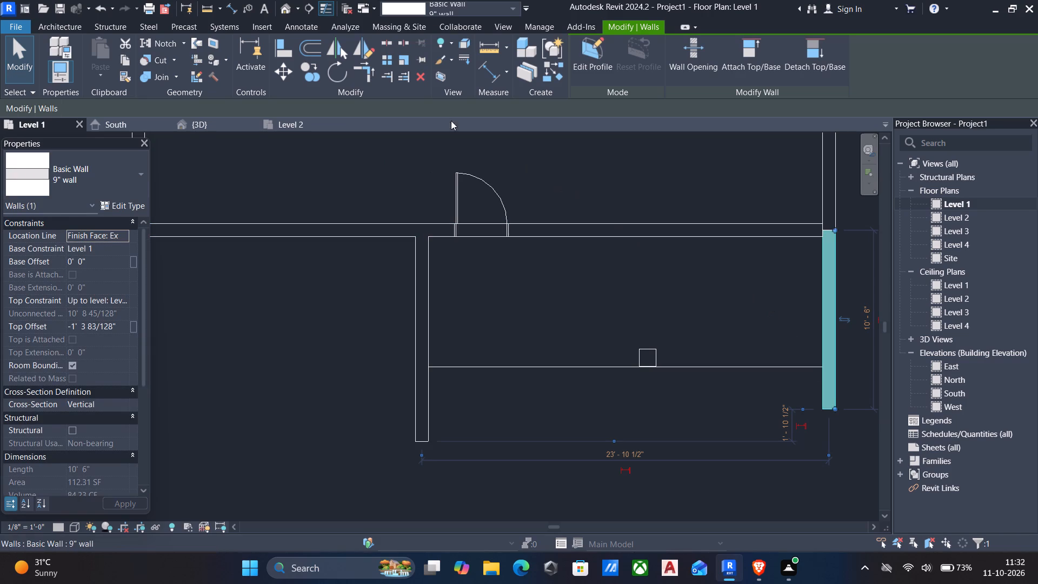
pyautogui.press('Escape')
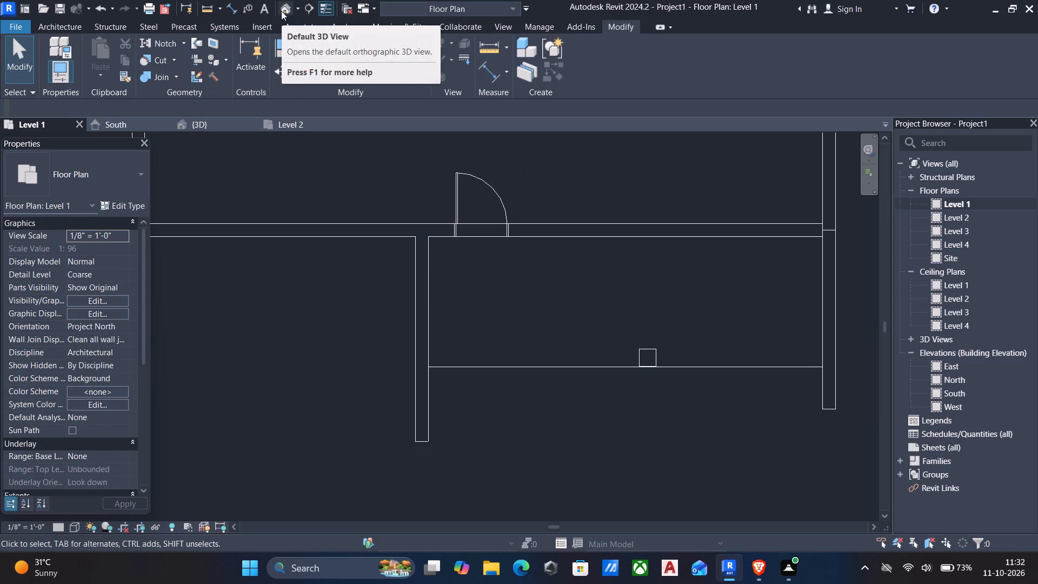
# Reopen the in-place model in 3D and sketch an extrusion rectangle about 4" wide by 7" high at the lower back corner of the post's east face.
pyautogui.click(283, 10)
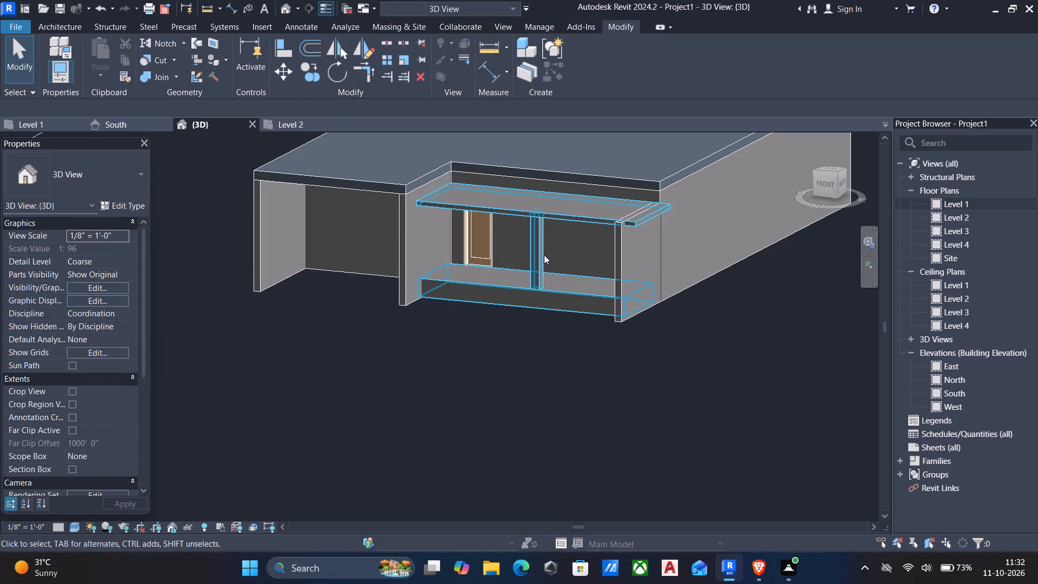
pyautogui.click(538, 263)
pyautogui.click(588, 52)
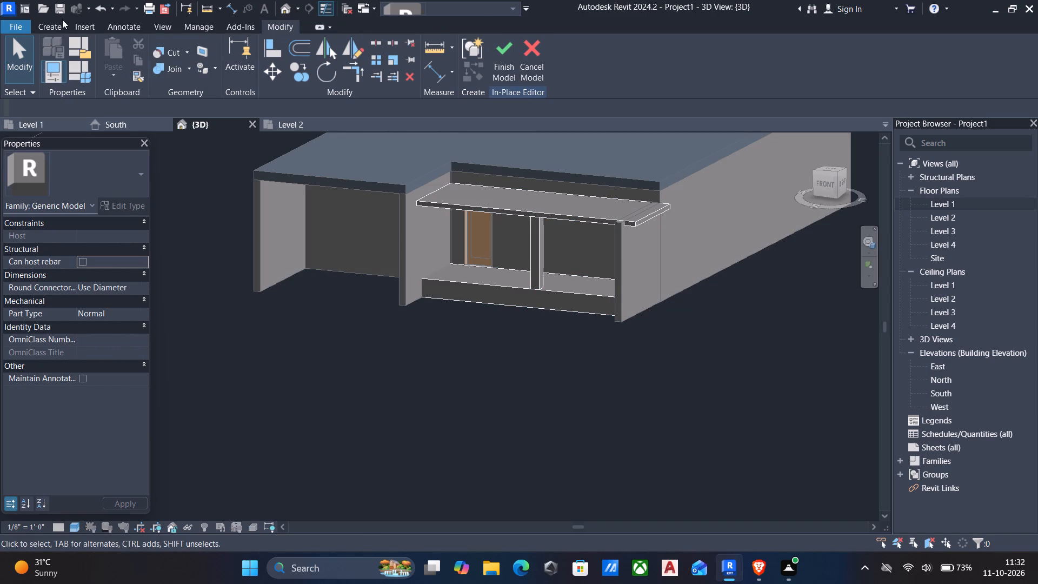
pyautogui.click(52, 23)
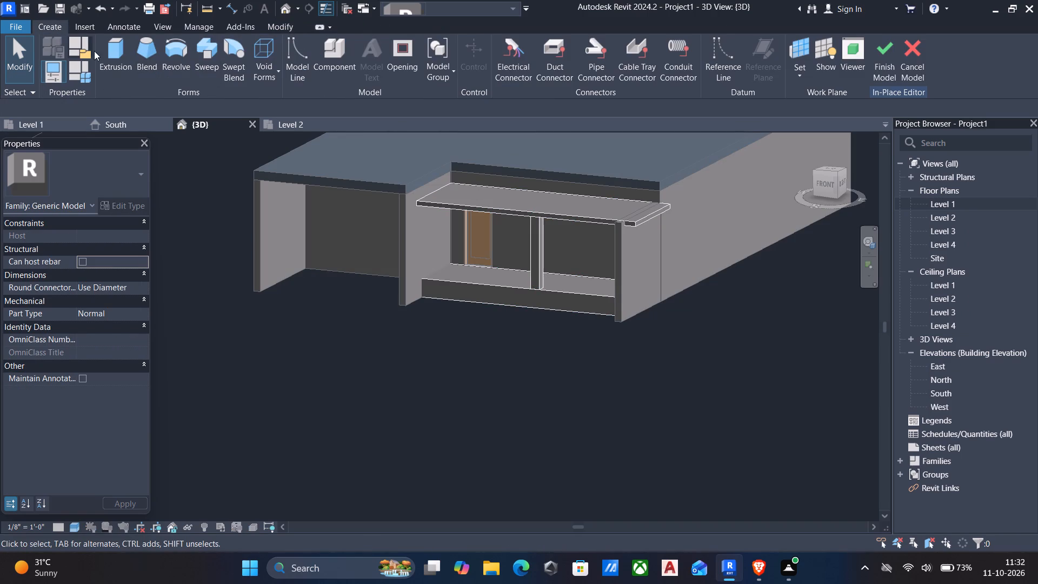
pyautogui.click(117, 54)
pyautogui.click(616, 75)
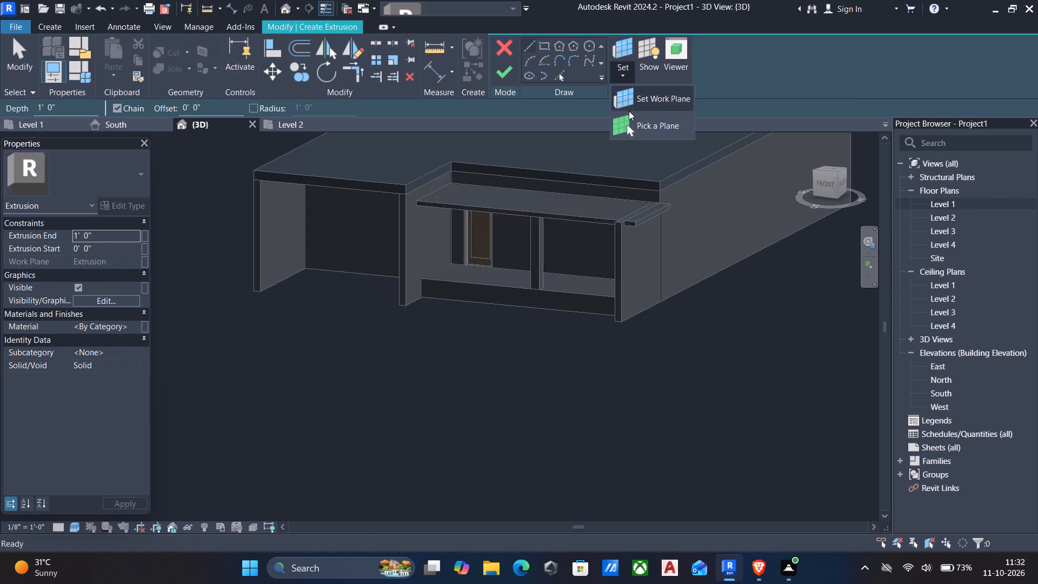
pyautogui.click(641, 123)
pyautogui.scroll(10, 548, 284)
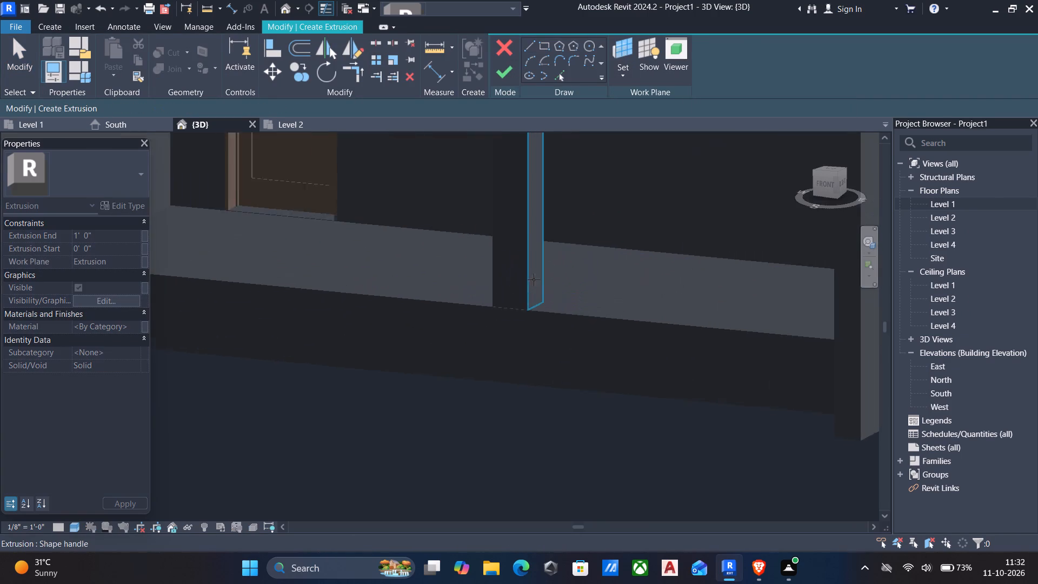
pyautogui.scroll(1, 534, 280)
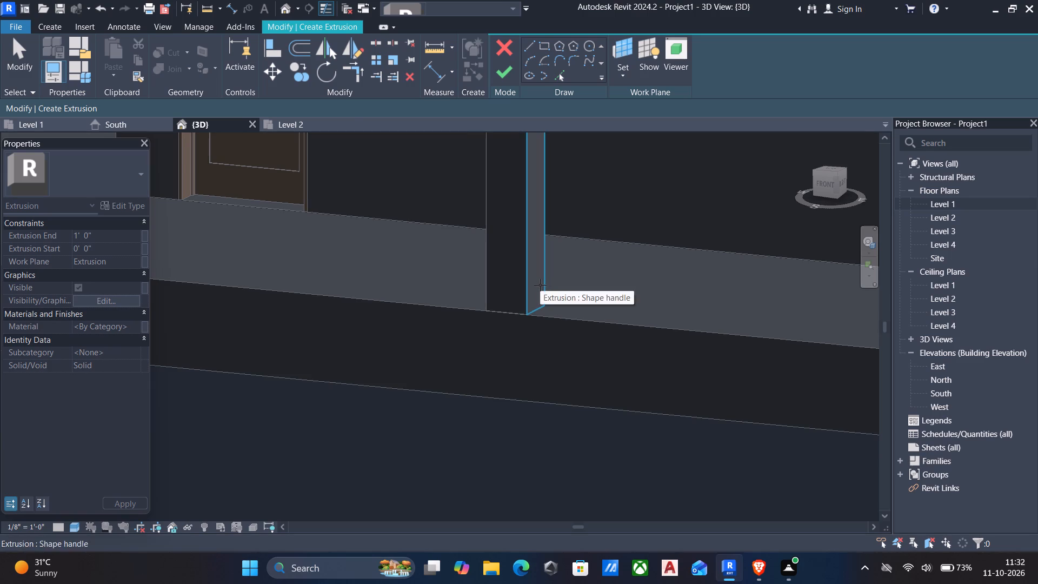
pyautogui.click(540, 285)
pyautogui.click(542, 45)
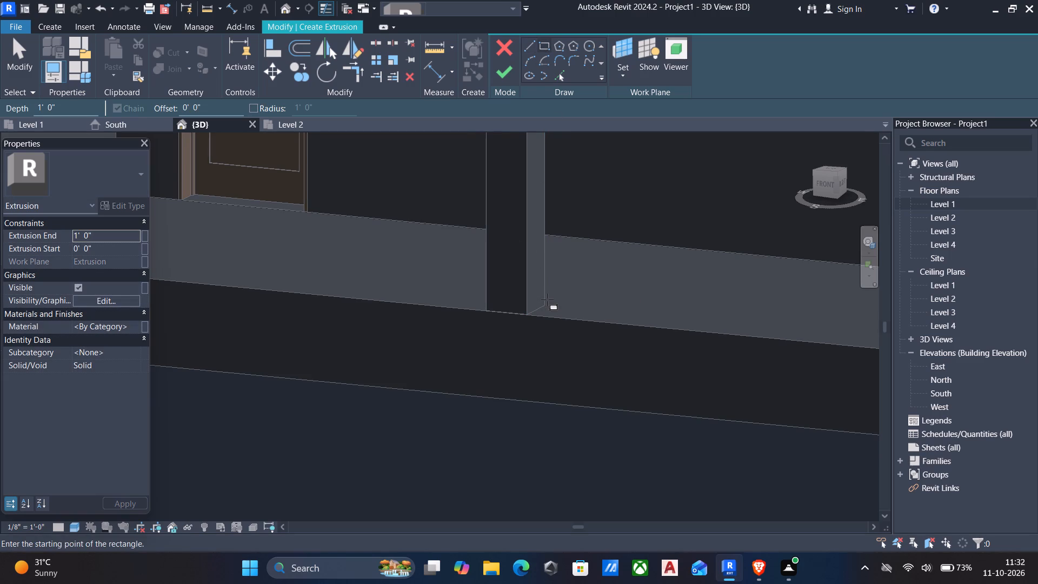
pyautogui.scroll(10, 547, 300)
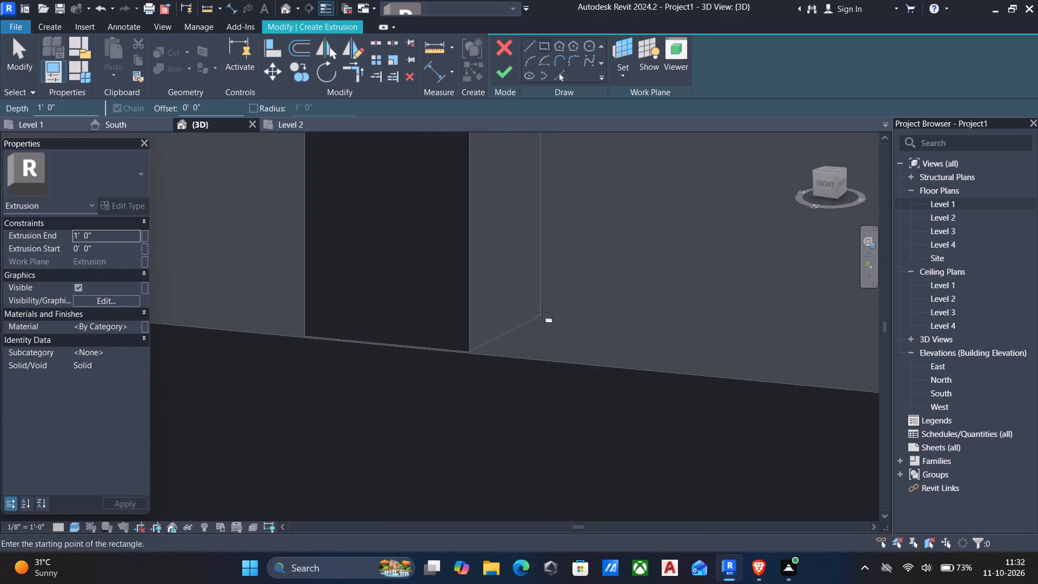
pyautogui.click(542, 313)
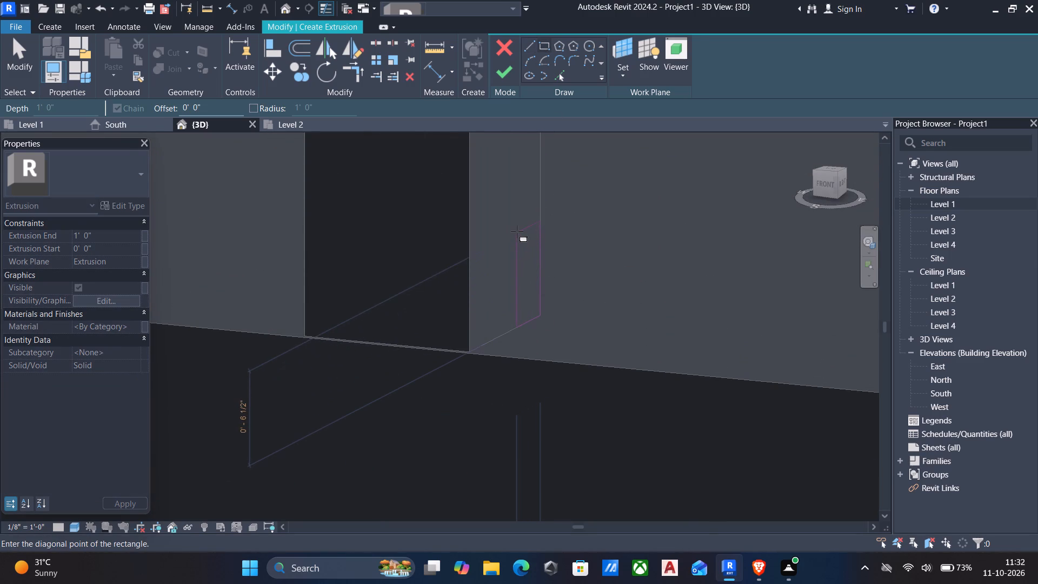
pyautogui.click(516, 224)
pyautogui.press('Escape')
pyautogui.press('Escape')
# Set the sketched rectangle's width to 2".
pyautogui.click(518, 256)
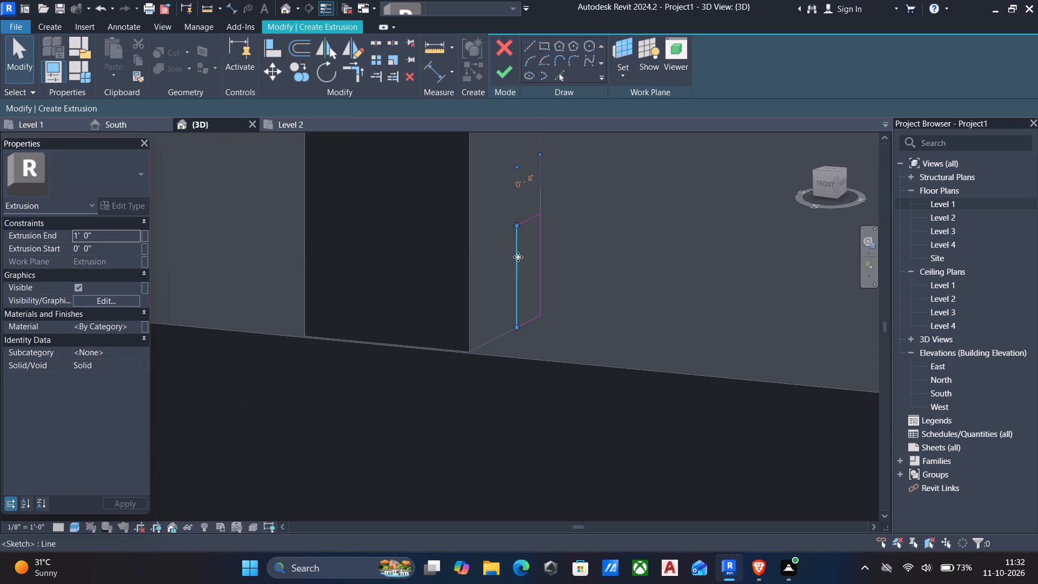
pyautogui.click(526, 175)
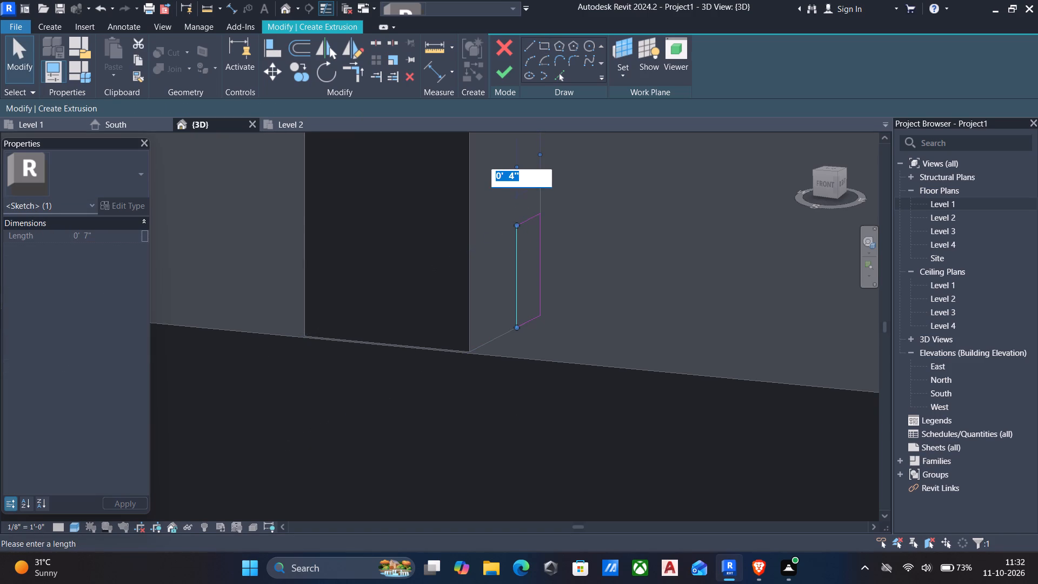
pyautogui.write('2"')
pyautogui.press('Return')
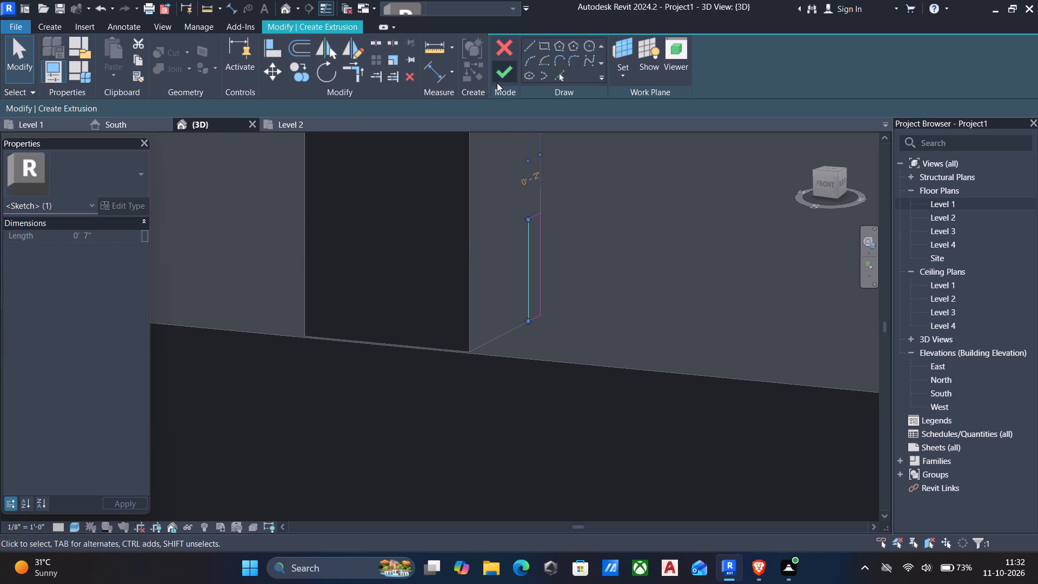
# Set the rectangle's width to 1" and finish the sketch as a 1' long extrusion from the post's side.
pyautogui.click(534, 177)
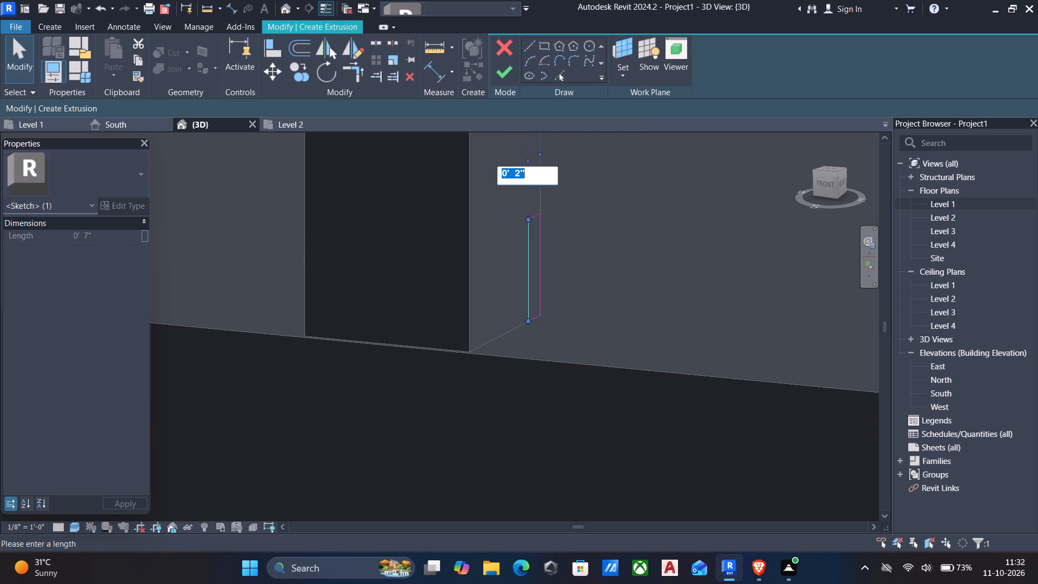
pyautogui.write('1"')
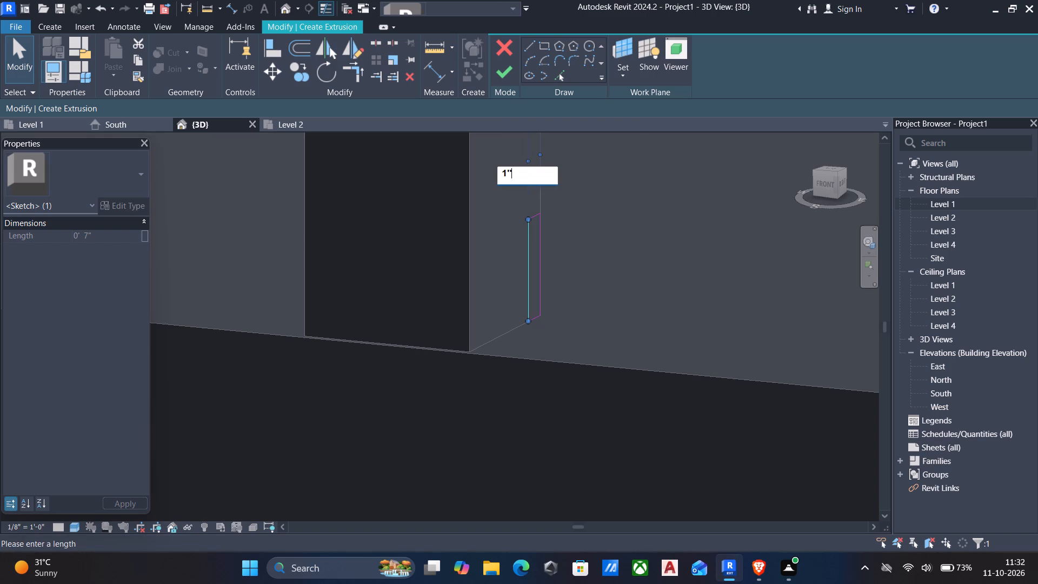
pyautogui.press('Return')
pyautogui.click(503, 79)
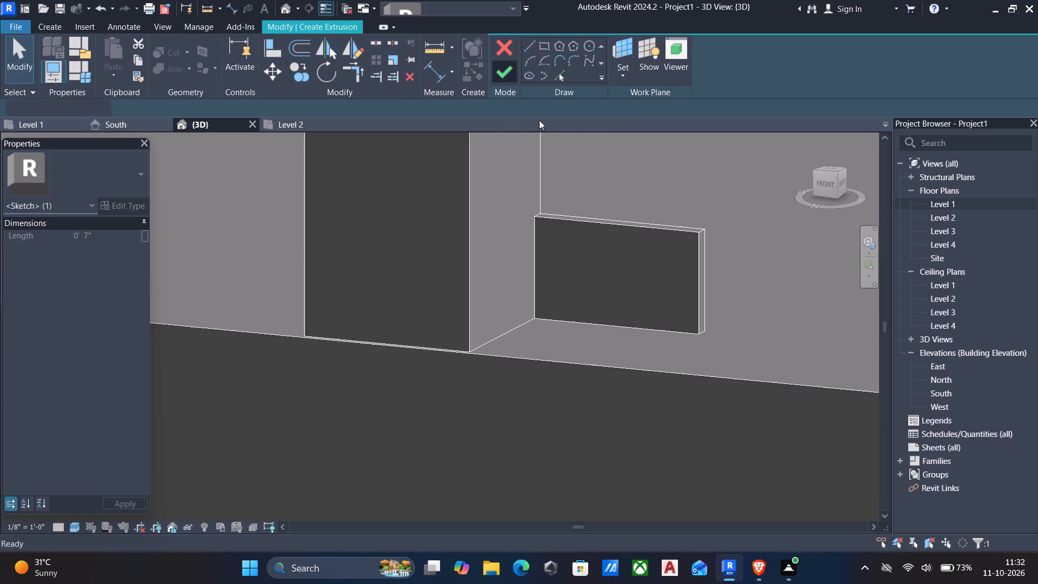
pyautogui.moveTo(588, 191); pyautogui.dragTo(529, 196, button='middle')
pyautogui.scroll(-5, 525, 192)
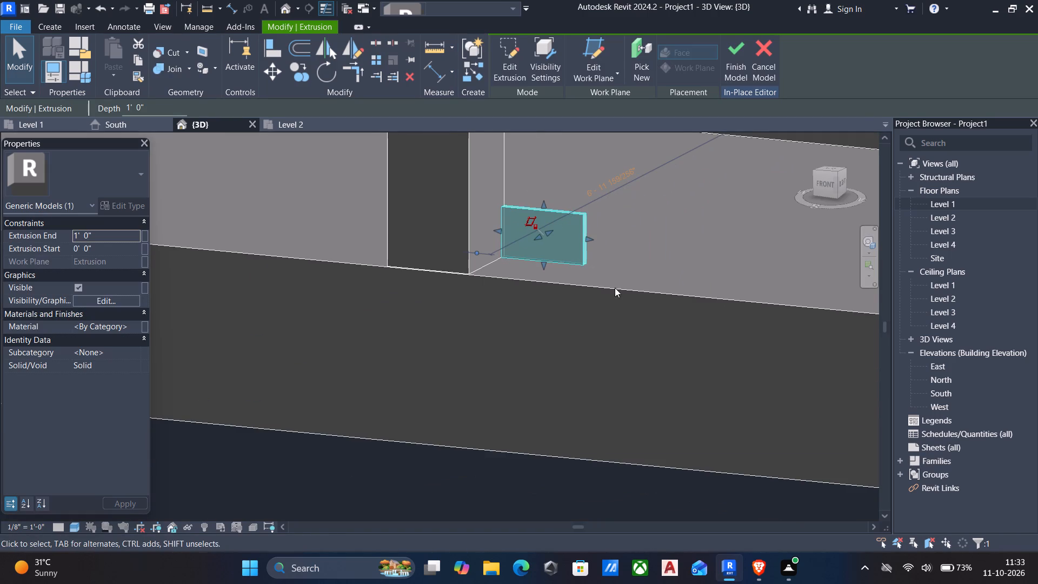
pyautogui.press('Escape')
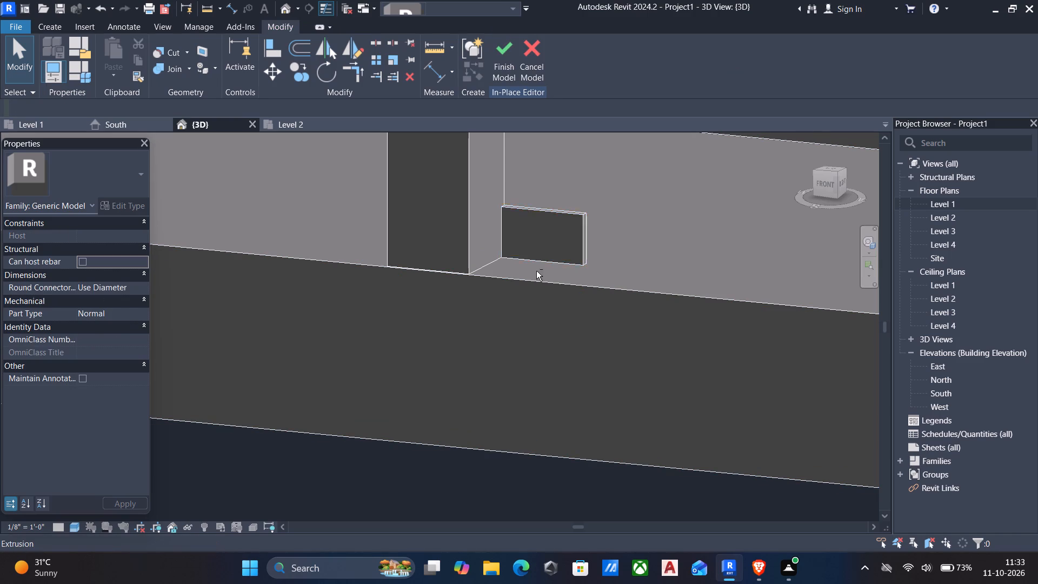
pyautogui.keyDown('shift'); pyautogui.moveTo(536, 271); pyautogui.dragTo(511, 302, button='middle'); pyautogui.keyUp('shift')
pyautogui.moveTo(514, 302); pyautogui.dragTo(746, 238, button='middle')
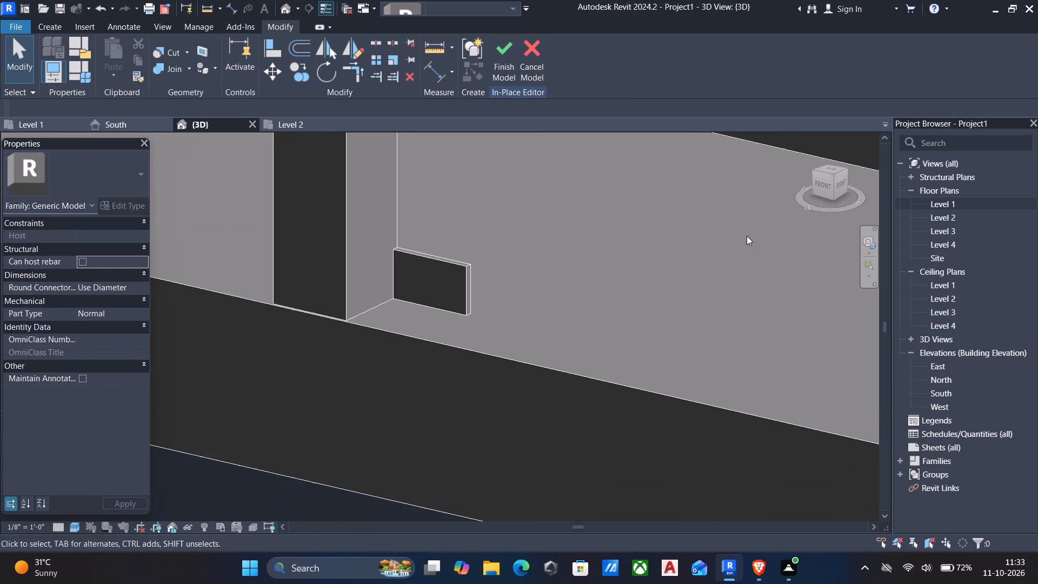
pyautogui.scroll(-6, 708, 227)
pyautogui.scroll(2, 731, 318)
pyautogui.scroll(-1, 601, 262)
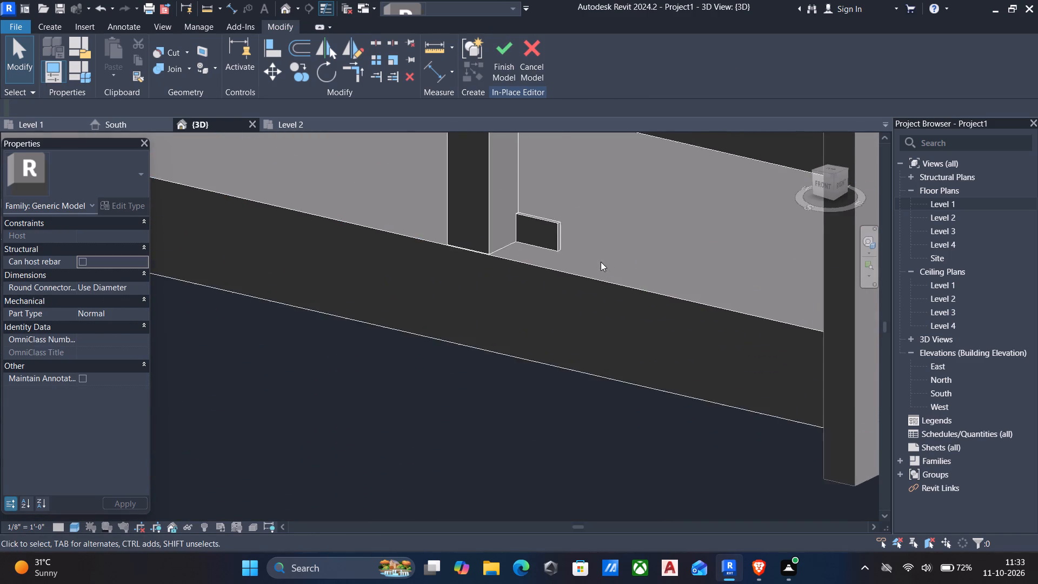
# Examine the new extrusion beside the post and the surrounding south bay from several angles in 3D.
pyautogui.scroll(-1, 601, 262)
pyautogui.keyDown('shift'); pyautogui.scroll(-1, 551, 256); pyautogui.keyUp('shift')
pyautogui.scroll(-2, 574, 260)
pyautogui.keyDown('shift'); pyautogui.moveTo(558, 222); pyautogui.dragTo(564, 399, button='middle'); pyautogui.keyUp('shift')
pyautogui.scroll(3, 556, 415)
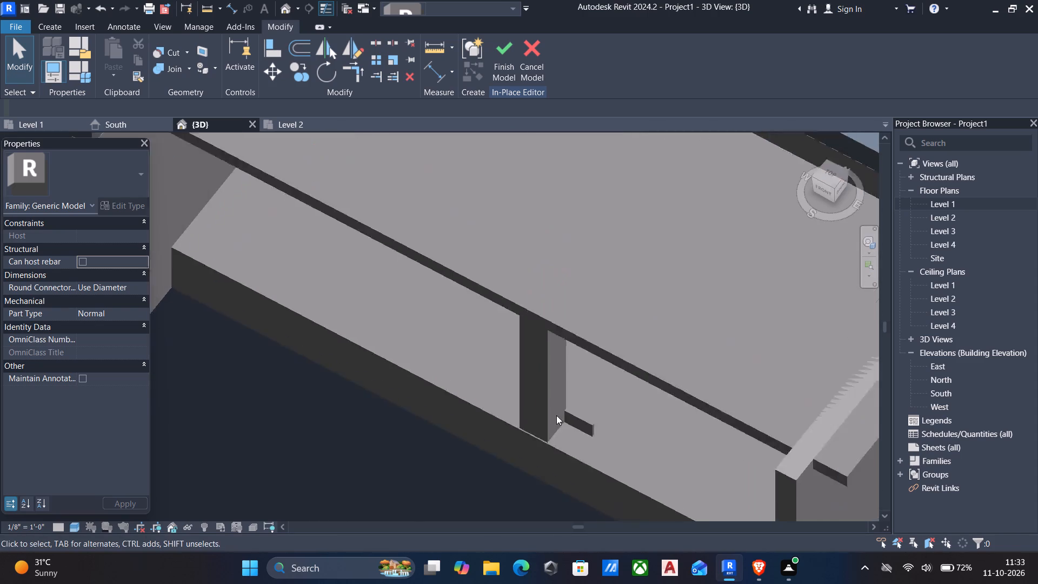
pyautogui.scroll(4, 556, 415)
pyautogui.scroll(6, 588, 383)
pyautogui.moveTo(540, 415); pyautogui.dragTo(531, 187, button='middle')
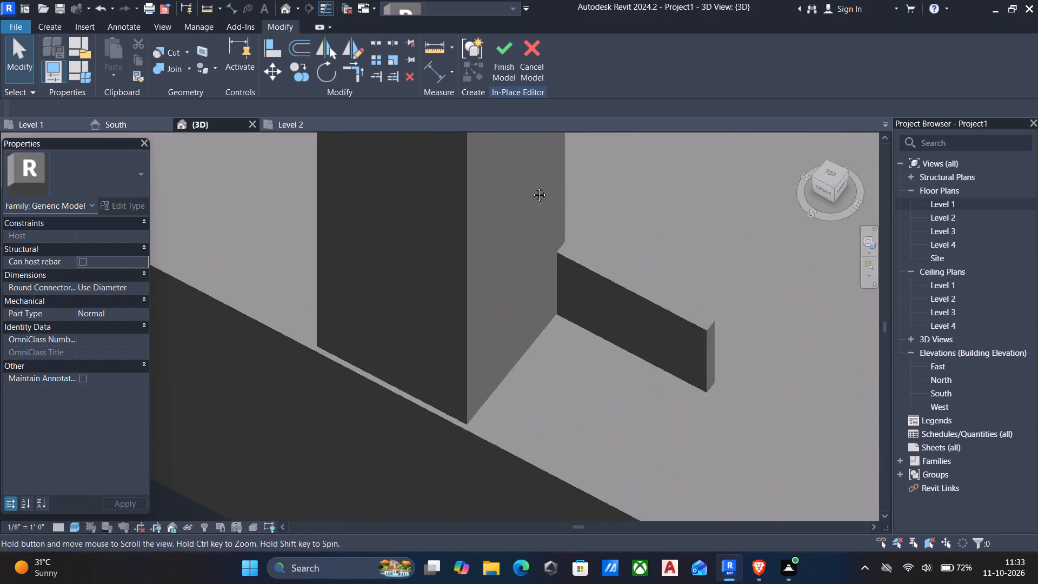
pyautogui.moveTo(531, 187); pyautogui.dragTo(489, 91, button='middle')
pyautogui.scroll(-8, 488, 124)
pyautogui.scroll(-12, 514, 233)
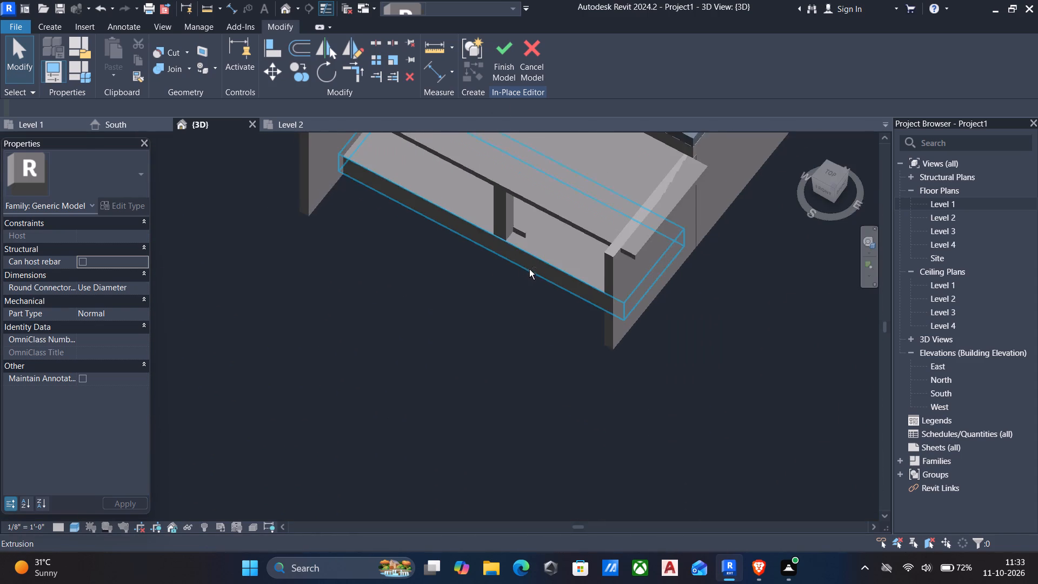
pyautogui.scroll(1, 633, 129)
pyautogui.keyDown('shift'); pyautogui.moveTo(144, 376); pyautogui.dragTo(209, 317, button='middle'); pyautogui.keyUp('shift')
pyautogui.keyDown('shift'); pyautogui.moveTo(365, 329); pyautogui.dragTo(449, 220, button='middle'); pyautogui.keyUp('shift')
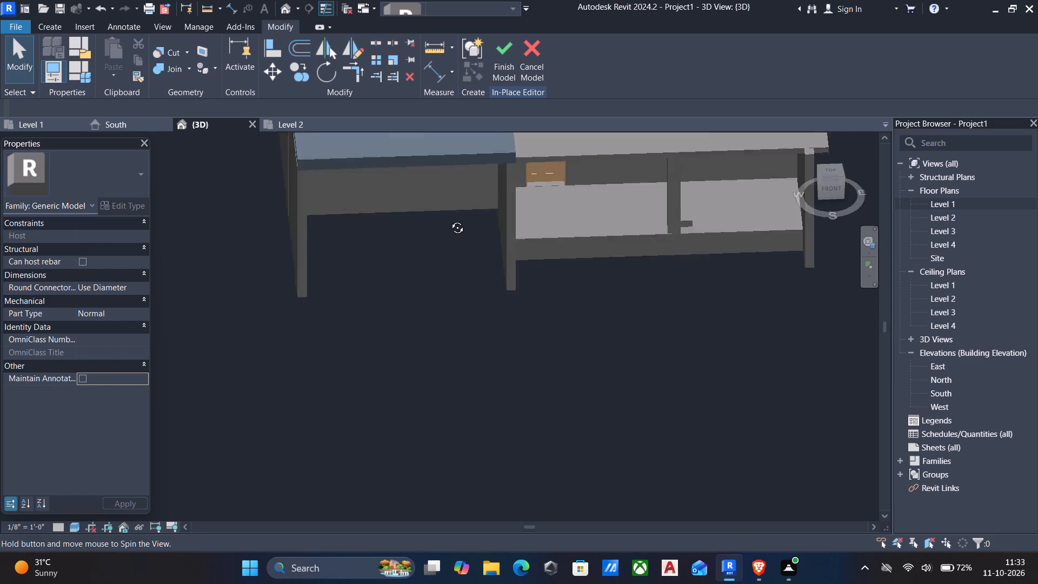
pyautogui.keyDown('shift'); pyautogui.moveTo(449, 220); pyautogui.dragTo(451, 196, button='middle'); pyautogui.keyUp('shift')
pyautogui.moveTo(644, 208); pyautogui.dragTo(538, 221, button='middle')
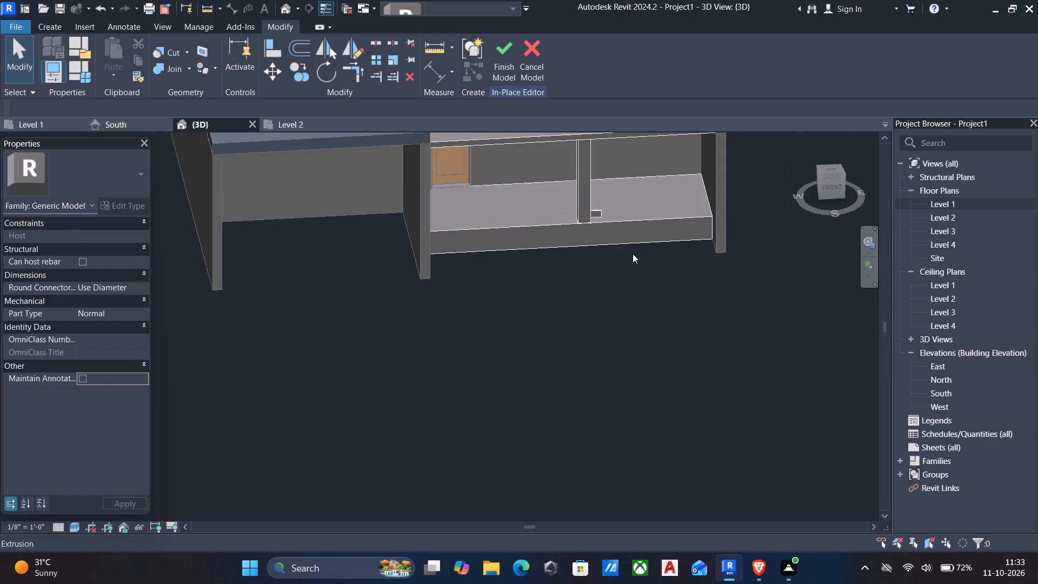
# Align the free end of the small extrusion beside the post with the inner face of the bay's east wall.
pyautogui.press('a')
pyautogui.press('l')
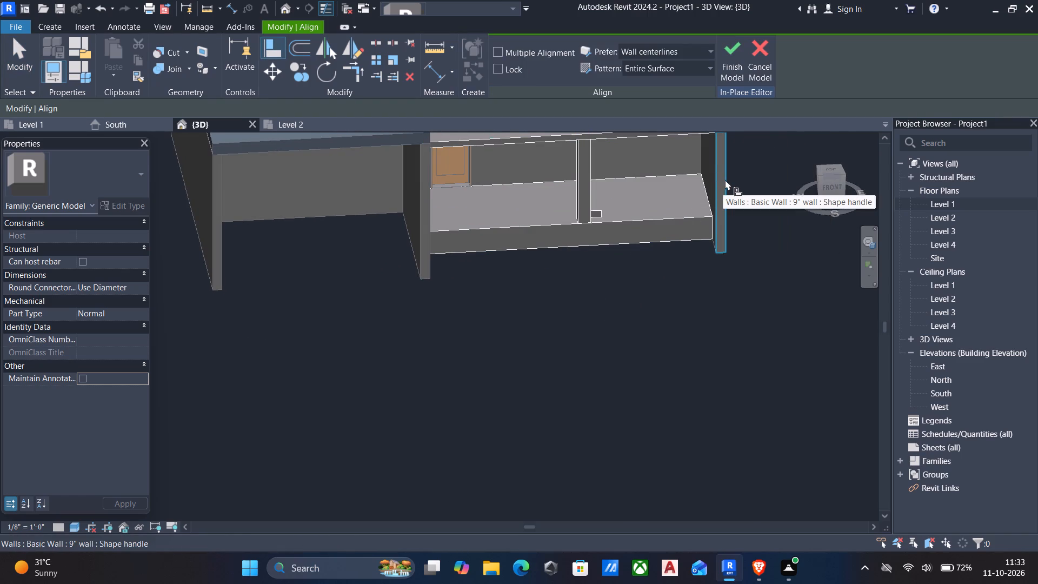
pyautogui.moveTo(676, 197); pyautogui.dragTo(642, 297, button='middle')
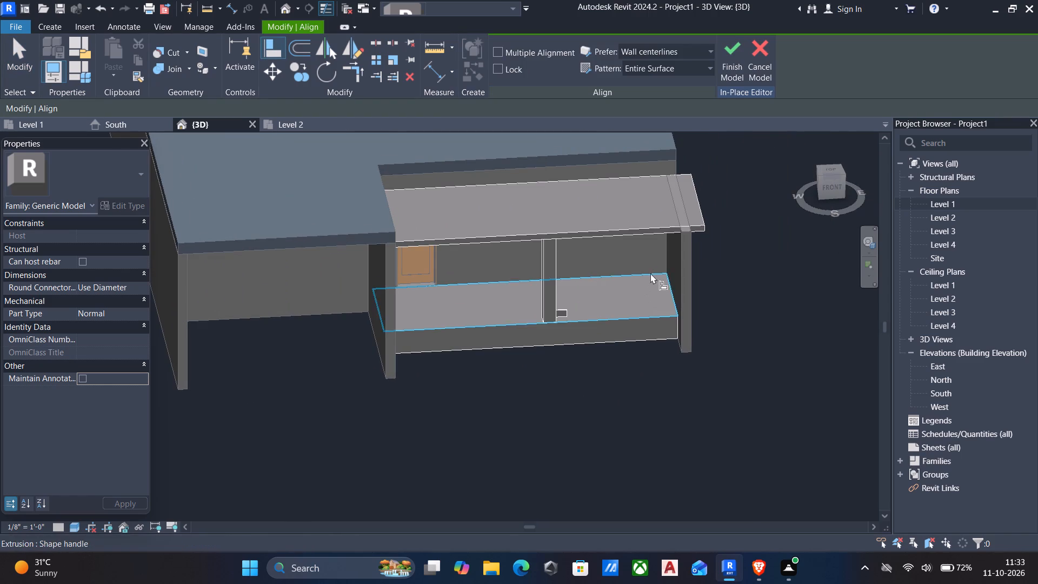
pyautogui.keyDown('shift'); pyautogui.moveTo(657, 255); pyautogui.dragTo(684, 222, button='middle'); pyautogui.keyUp('shift')
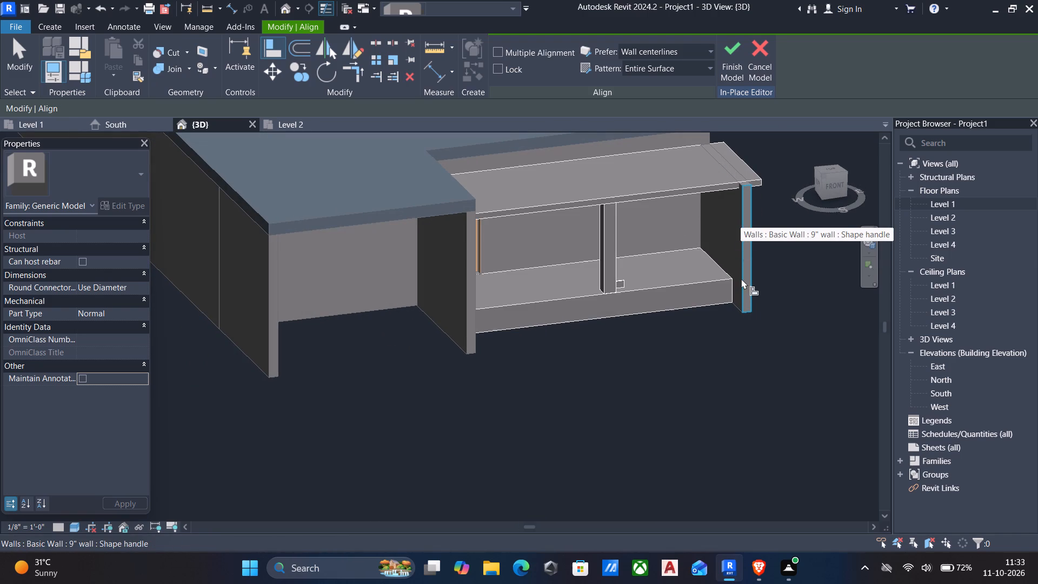
pyautogui.scroll(6, 741, 298)
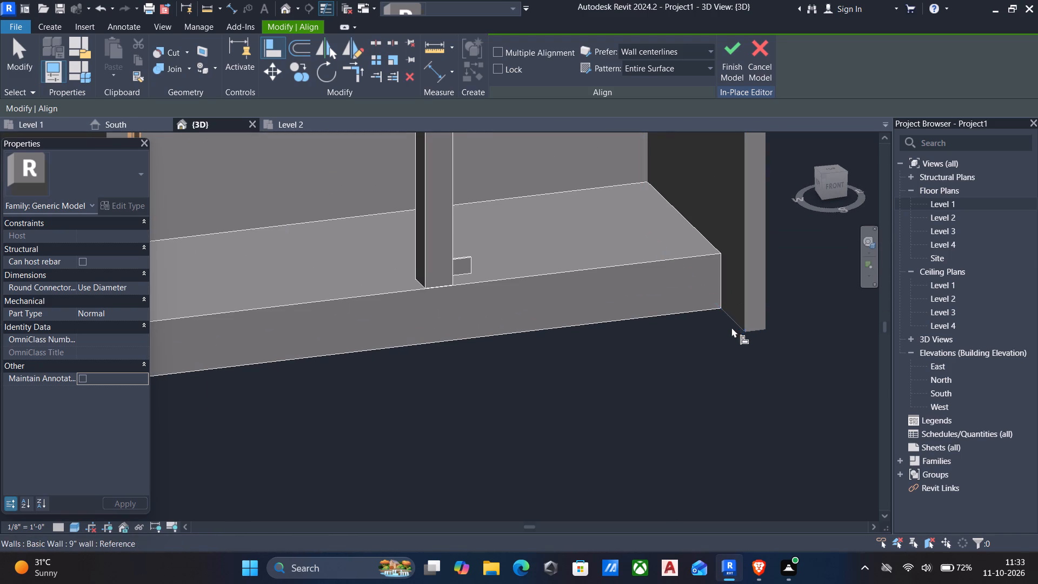
pyautogui.click(734, 320)
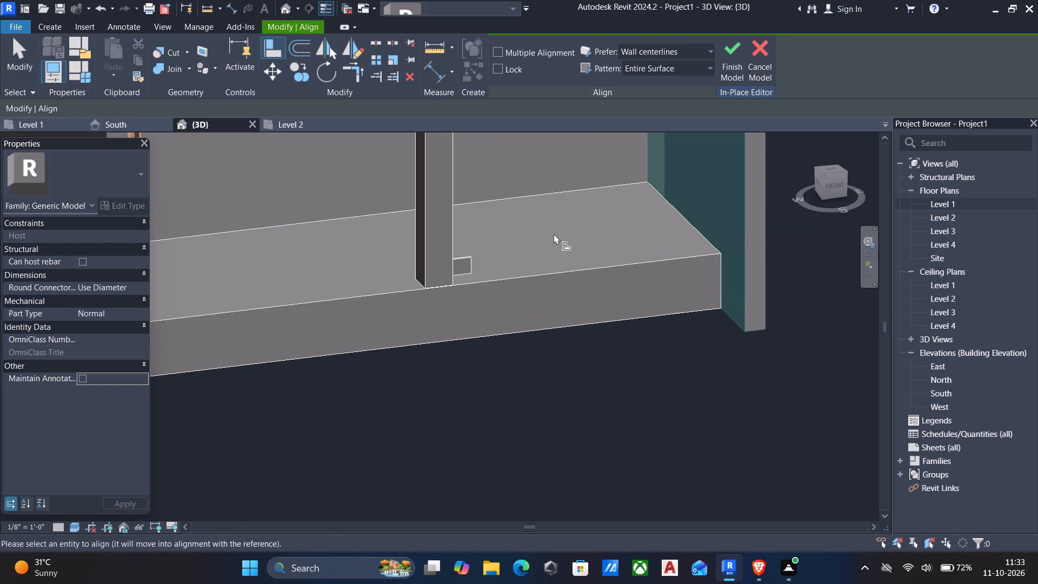
pyautogui.click(475, 263)
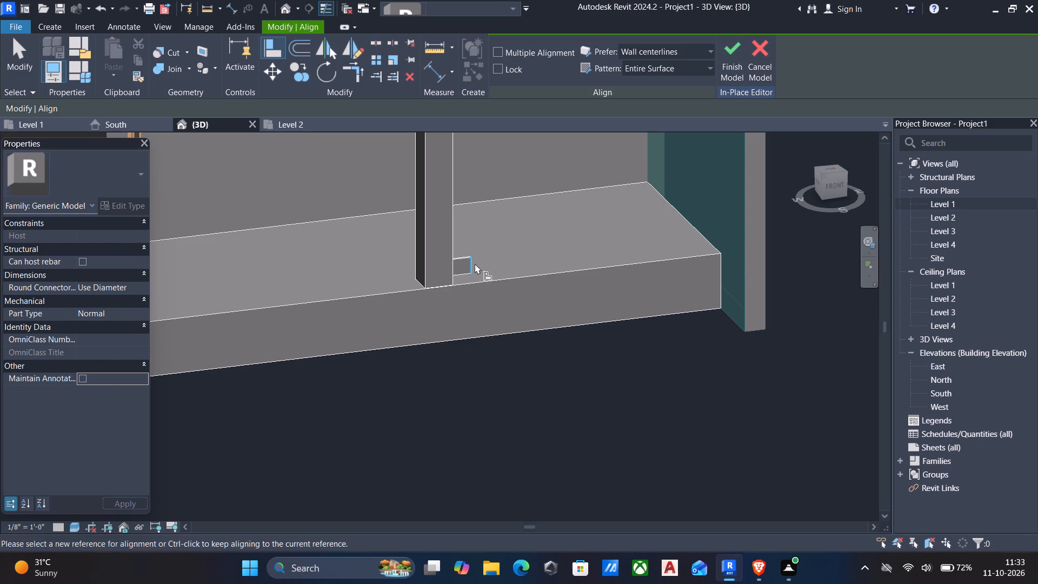
# Align the thin panel's top face with the underside of the bay's roof slab and finish the in-place model.
pyautogui.moveTo(571, 229); pyautogui.dragTo(565, 293, button='middle')
pyautogui.scroll(-5, 568, 294)
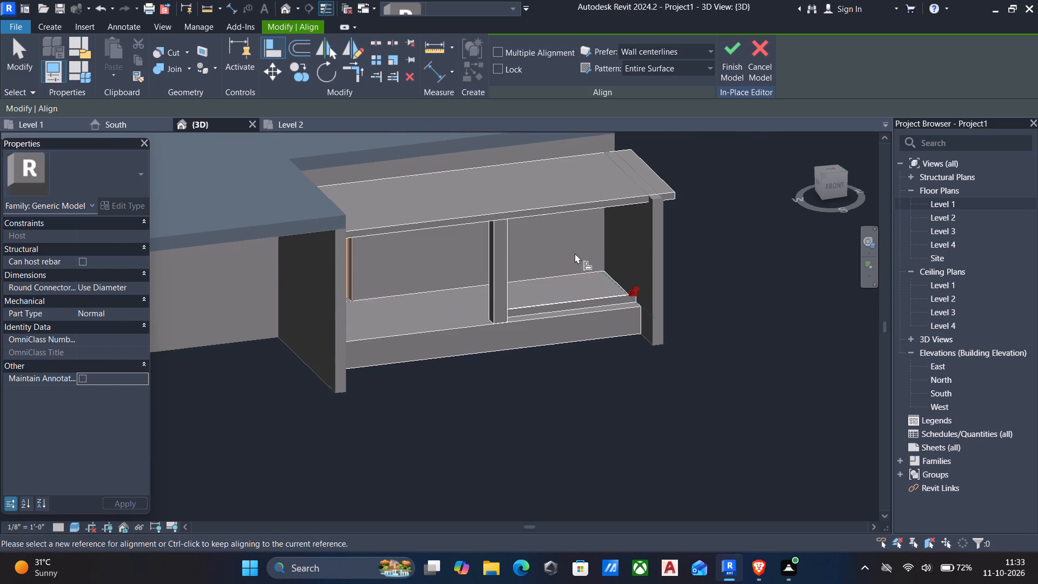
pyautogui.scroll(-1, 576, 270)
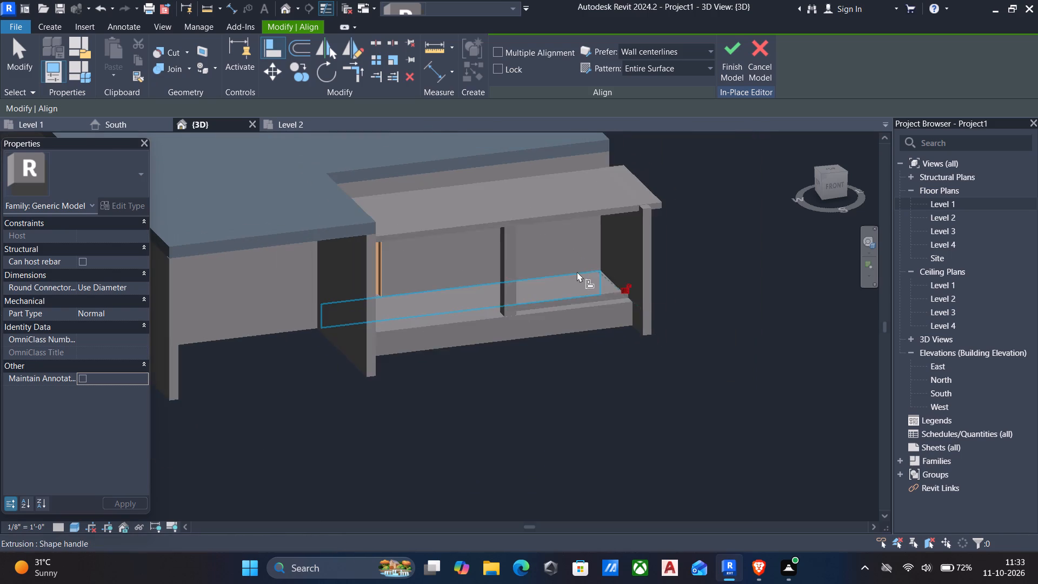
pyautogui.keyDown('shift'); pyautogui.moveTo(578, 274); pyautogui.dragTo(593, 107, button='middle'); pyautogui.keyUp('shift')
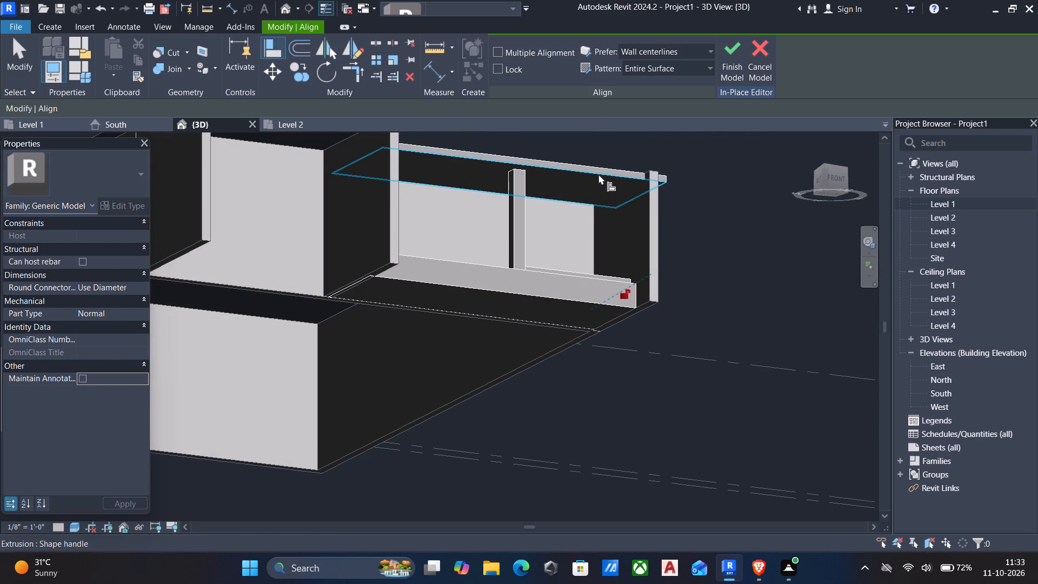
pyautogui.click(598, 174)
pyautogui.scroll(-2, 593, 225)
pyautogui.keyDown('shift'); pyautogui.moveTo(594, 233); pyautogui.dragTo(591, 273, button='middle'); pyautogui.keyUp('shift')
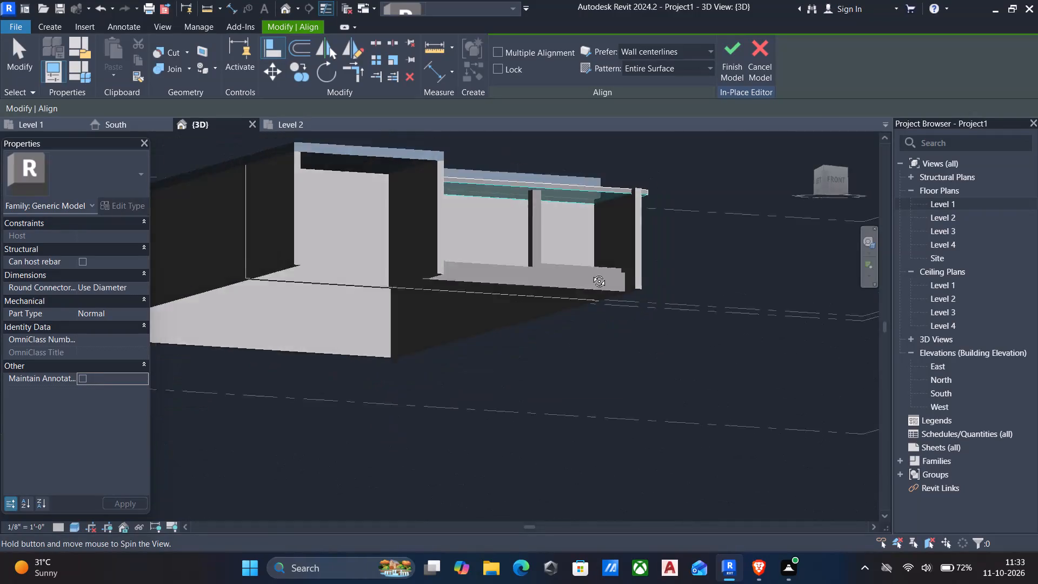
pyautogui.keyDown('shift'); pyautogui.moveTo(591, 273); pyautogui.dragTo(555, 428, button='middle'); pyautogui.keyUp('shift')
pyautogui.scroll(6, 575, 273)
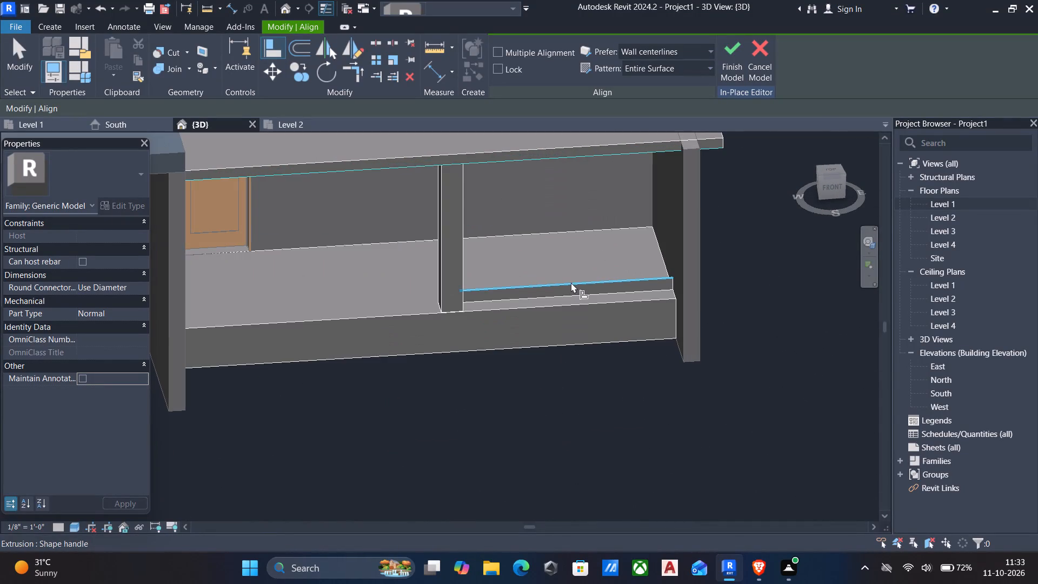
pyautogui.click(571, 282)
pyautogui.press('Escape')
pyautogui.scroll(-4, 574, 258)
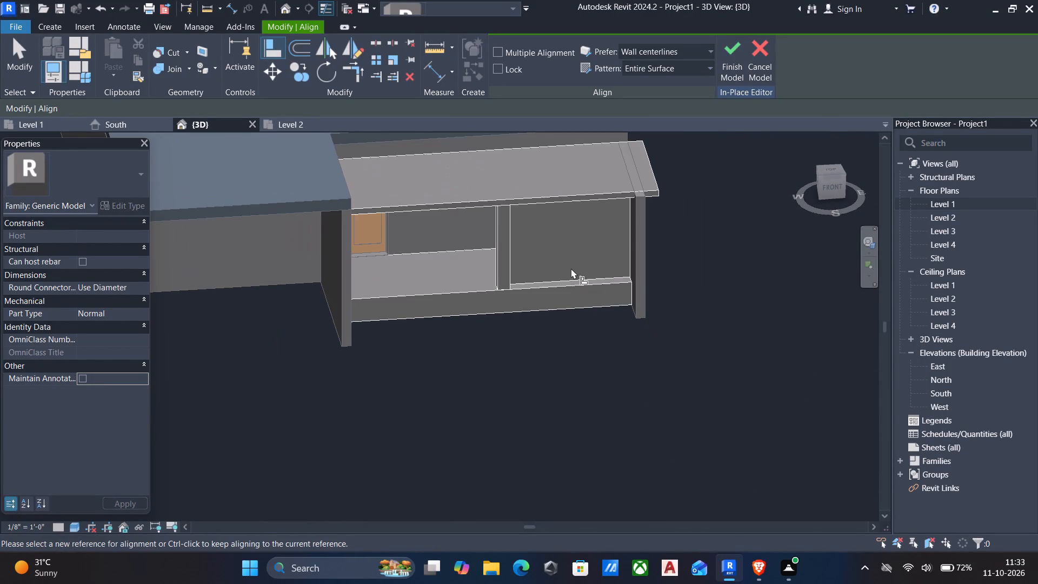
pyautogui.press('Escape')
pyautogui.click(496, 47)
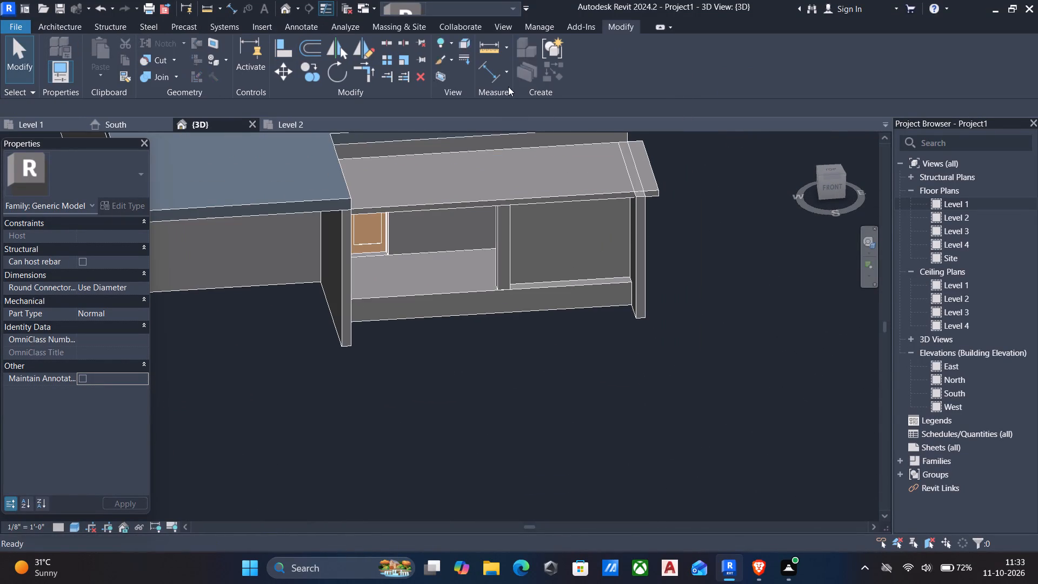
# Reopen the in-place model and stretch the bay's roof slab southward to an extrusion depth of about 11'-6".
pyautogui.scroll(-3, 590, 255)
pyautogui.keyDown('shift'); pyautogui.moveTo(586, 250); pyautogui.dragTo(441, 213, button='middle'); pyautogui.keyUp('shift')
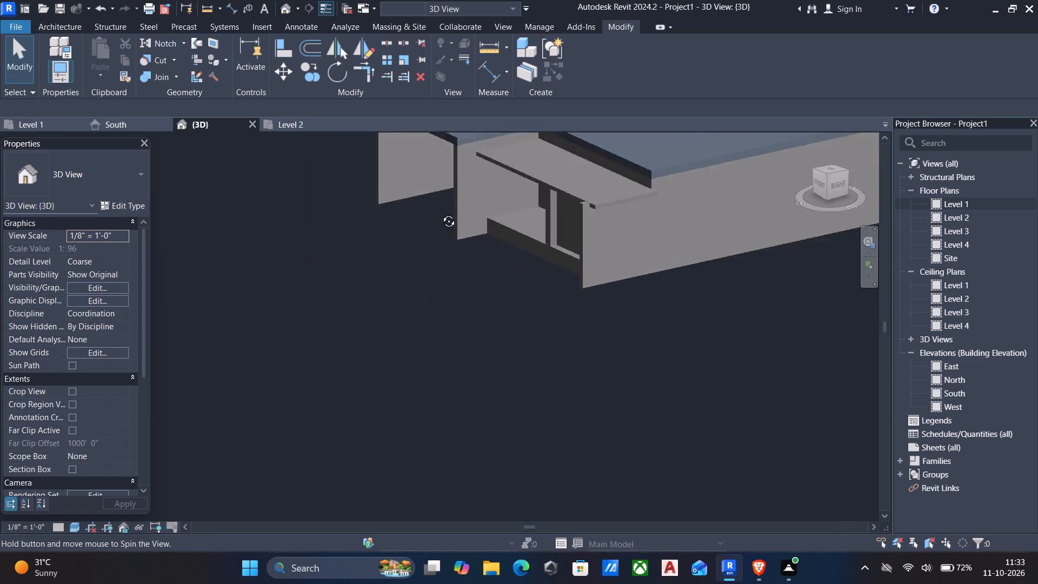
pyautogui.keyDown('shift'); pyautogui.moveTo(441, 213); pyautogui.dragTo(508, 175, button='middle'); pyautogui.keyUp('shift')
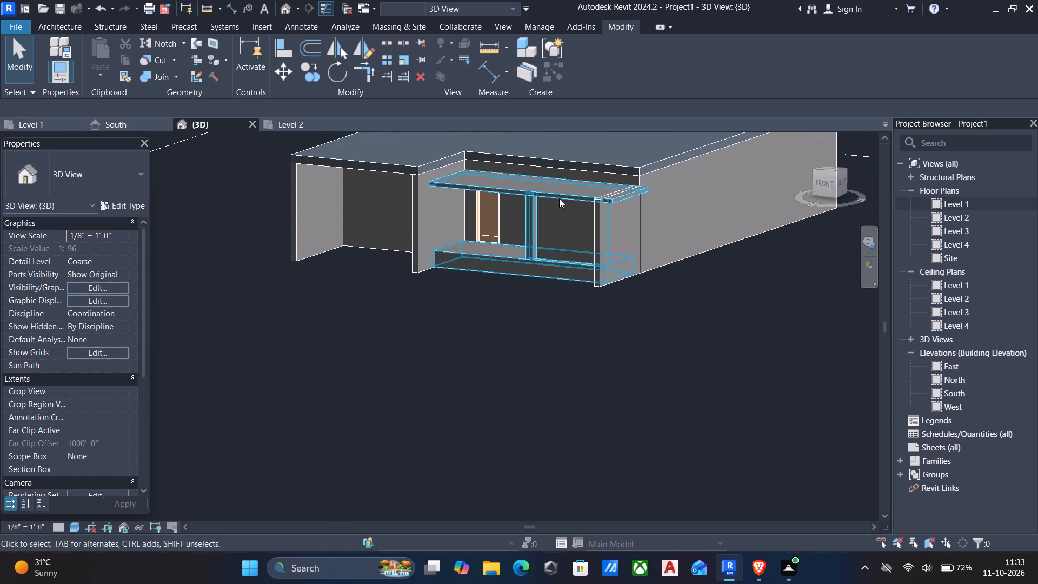
pyautogui.scroll(12, 594, 200)
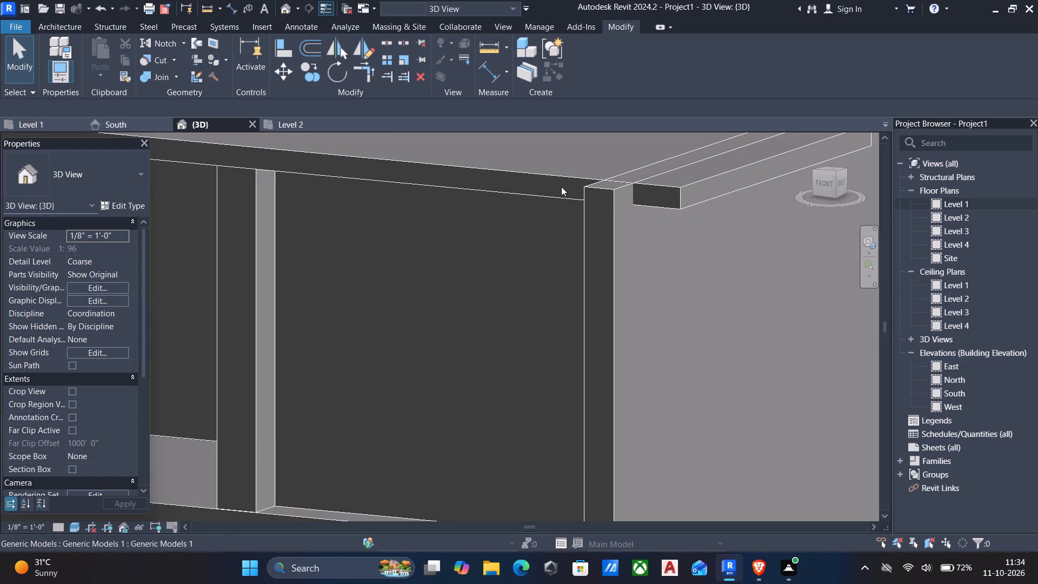
pyautogui.click(542, 182)
pyautogui.click(668, 184)
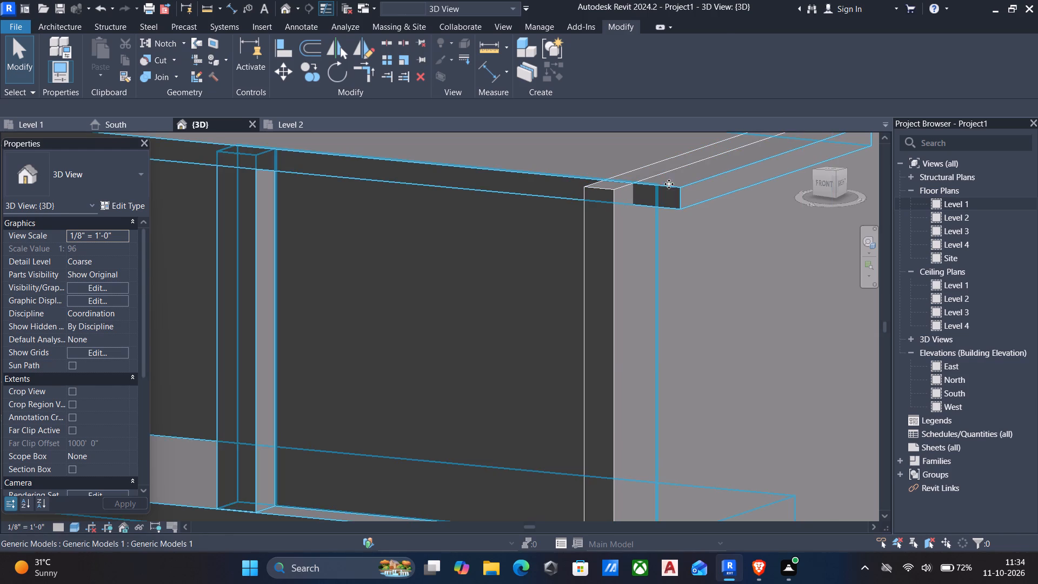
pyautogui.click(578, 52)
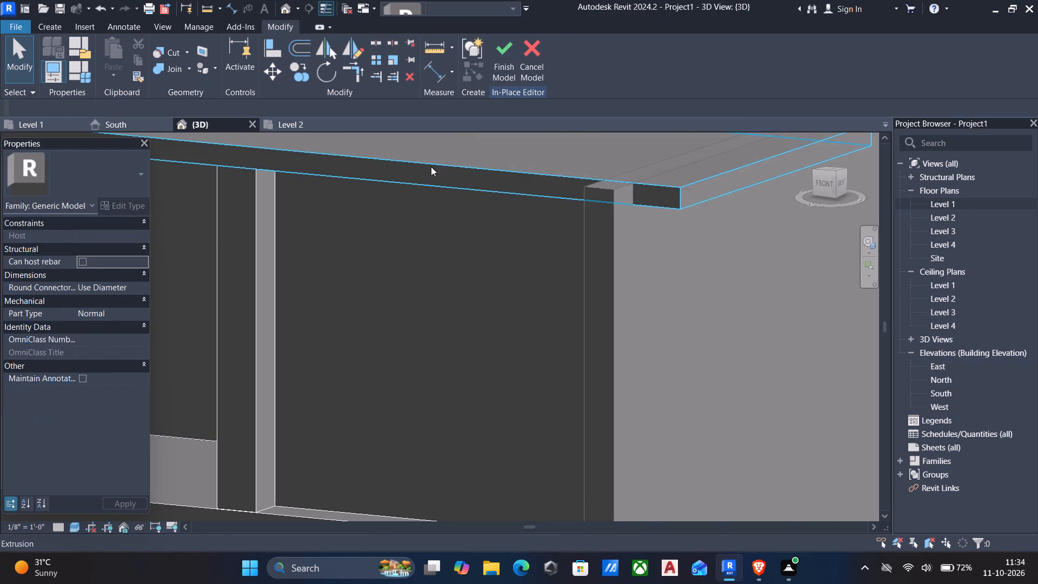
pyautogui.click(431, 167)
pyautogui.scroll(-4, 314, 181)
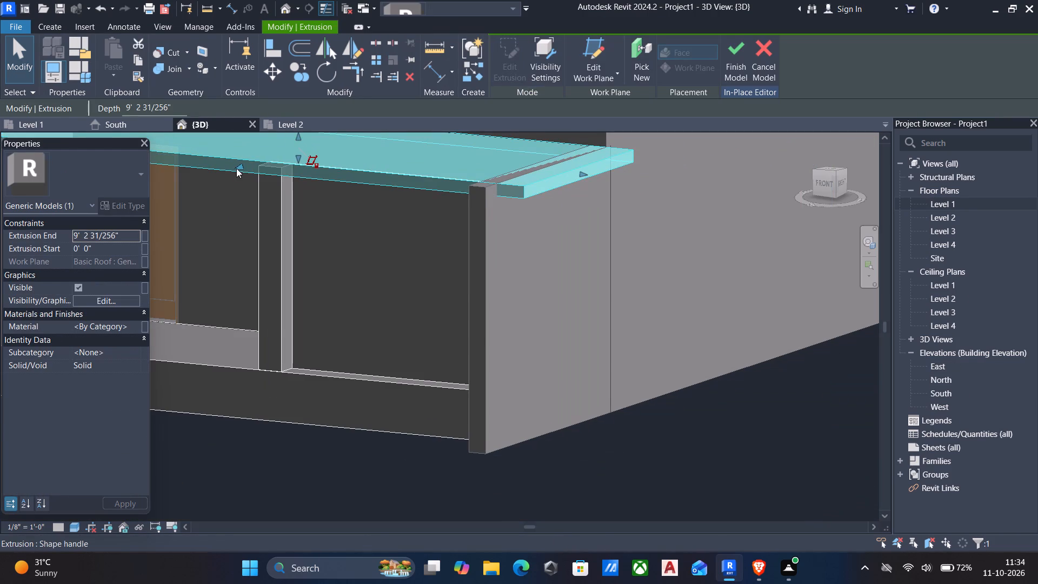
pyautogui.moveTo(235, 167); pyautogui.dragTo(221, 190)
pyautogui.scroll(-7, 289, 264)
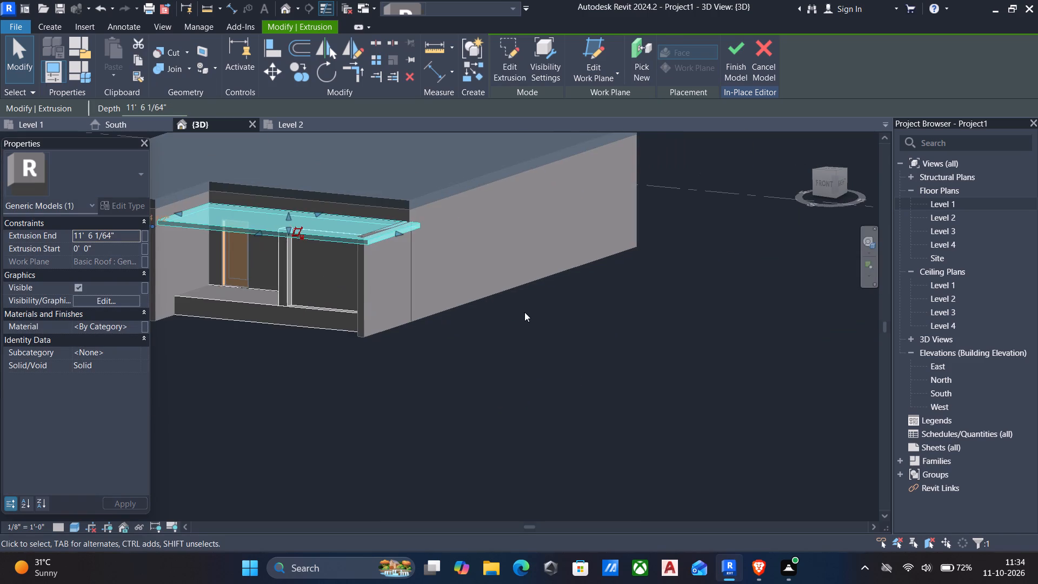
pyautogui.scroll(1, 536, 313)
pyautogui.moveTo(408, 307); pyautogui.dragTo(548, 367, button='middle')
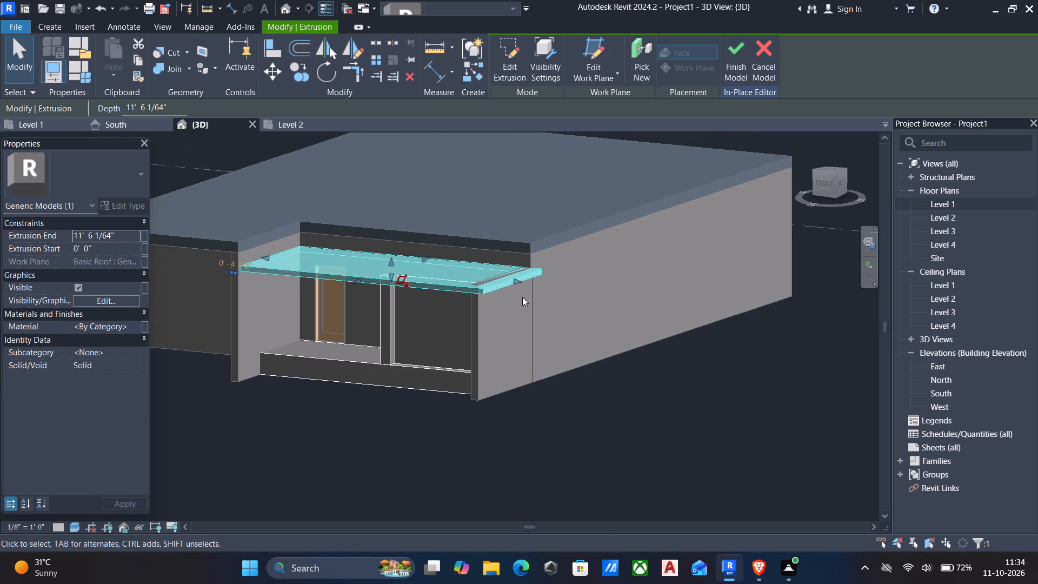
pyautogui.press('Escape')
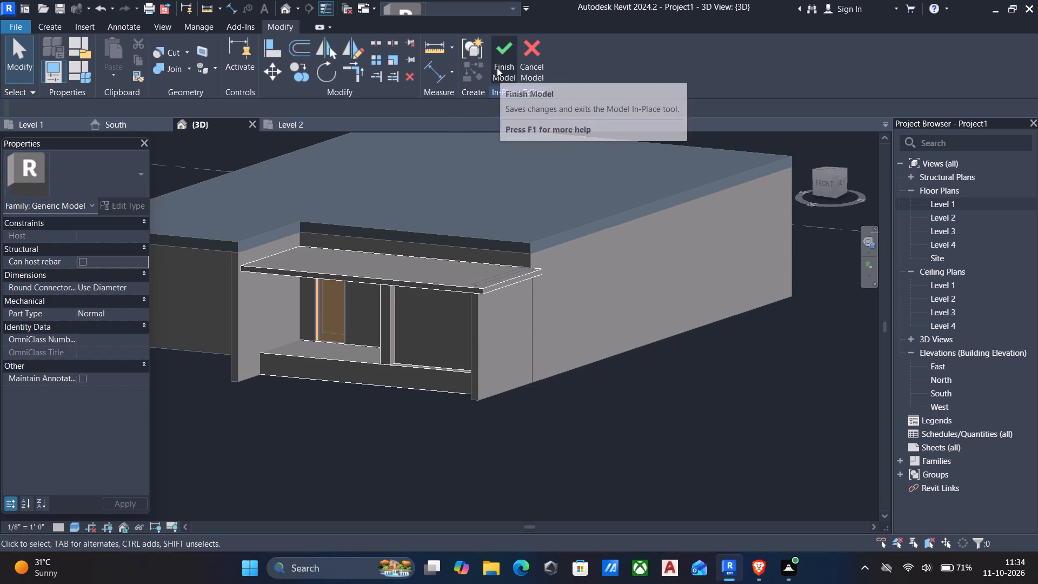
# Start an extrusion on the bay roof slab's east edge face and sketch a rectangle about 11'-6" long and 3" high along its top.
pyautogui.click(51, 27)
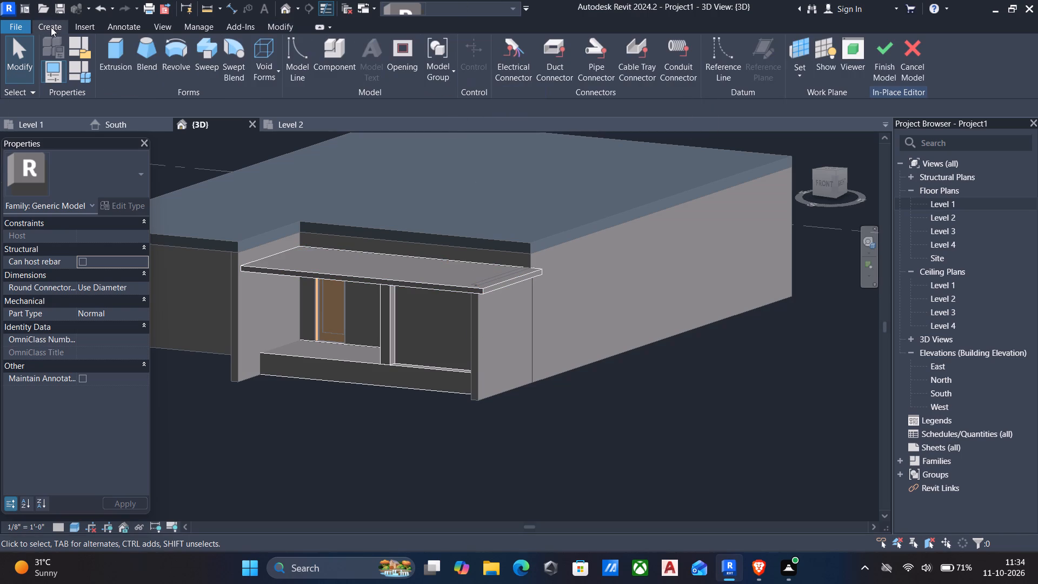
pyautogui.click(117, 52)
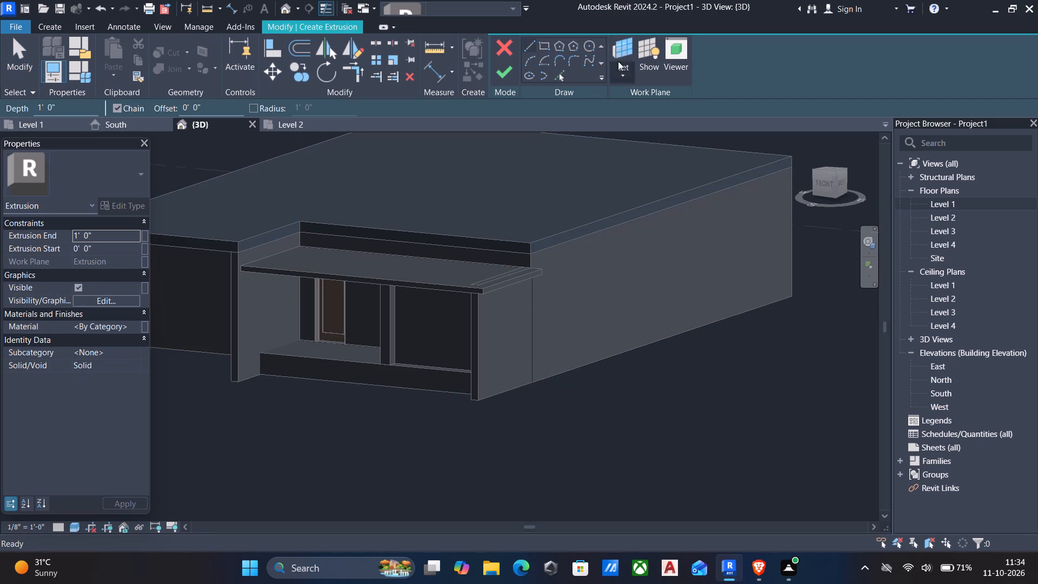
pyautogui.click(621, 77)
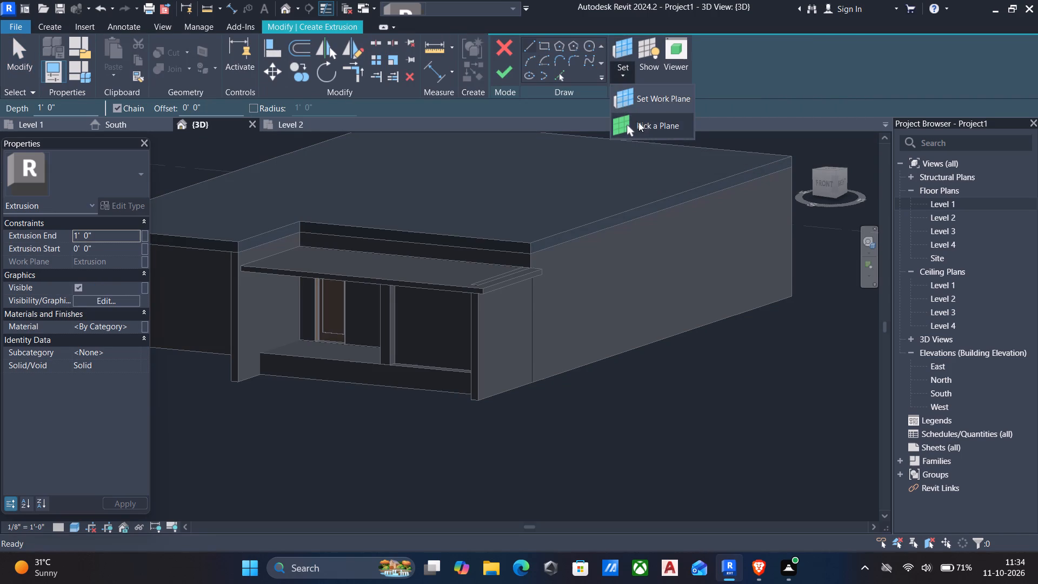
pyautogui.click(639, 126)
pyautogui.click(524, 278)
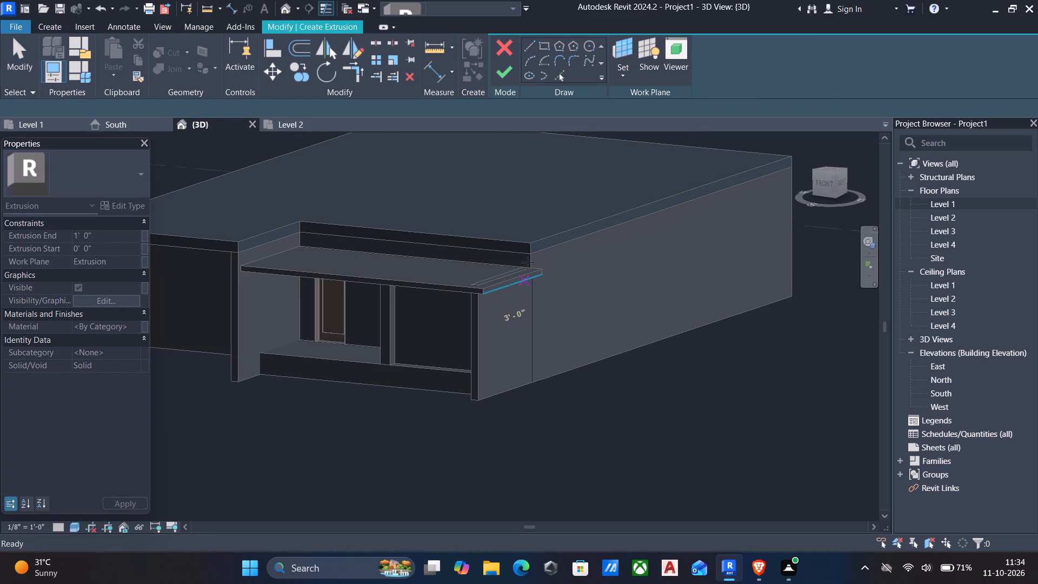
pyautogui.click(528, 45)
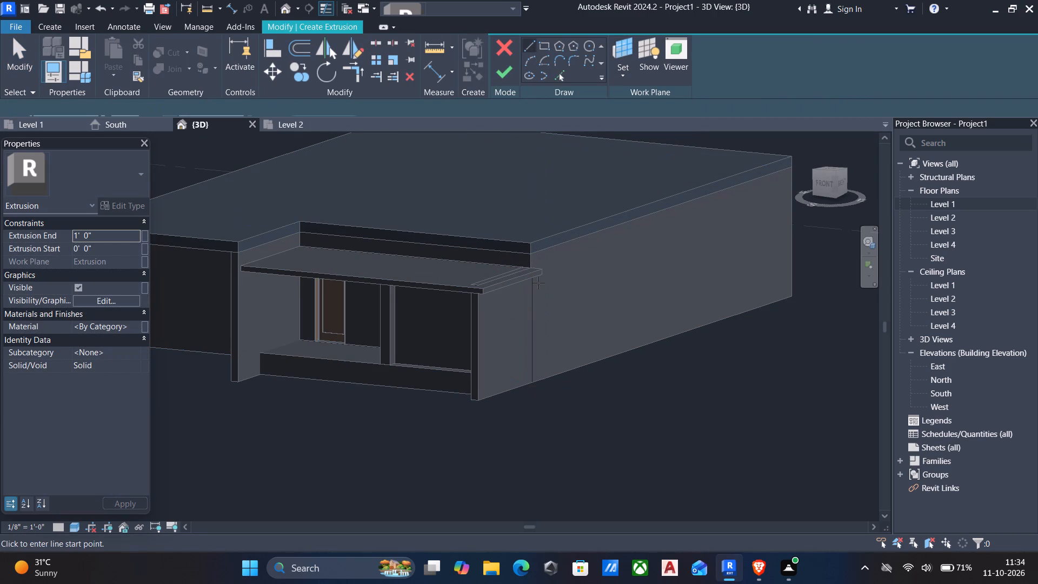
pyautogui.click(544, 48)
pyautogui.scroll(6, 561, 287)
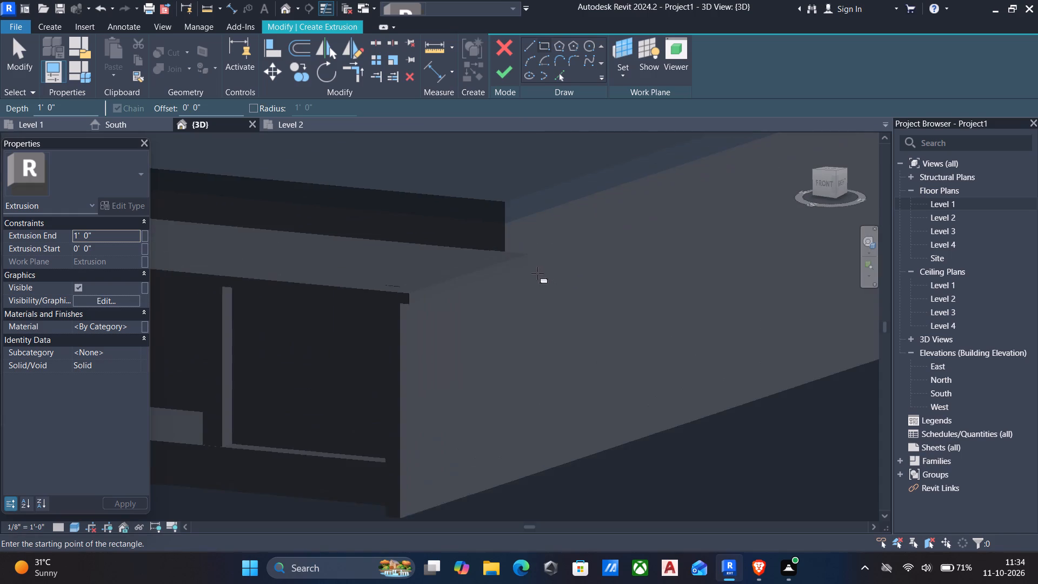
pyautogui.scroll(6, 525, 266)
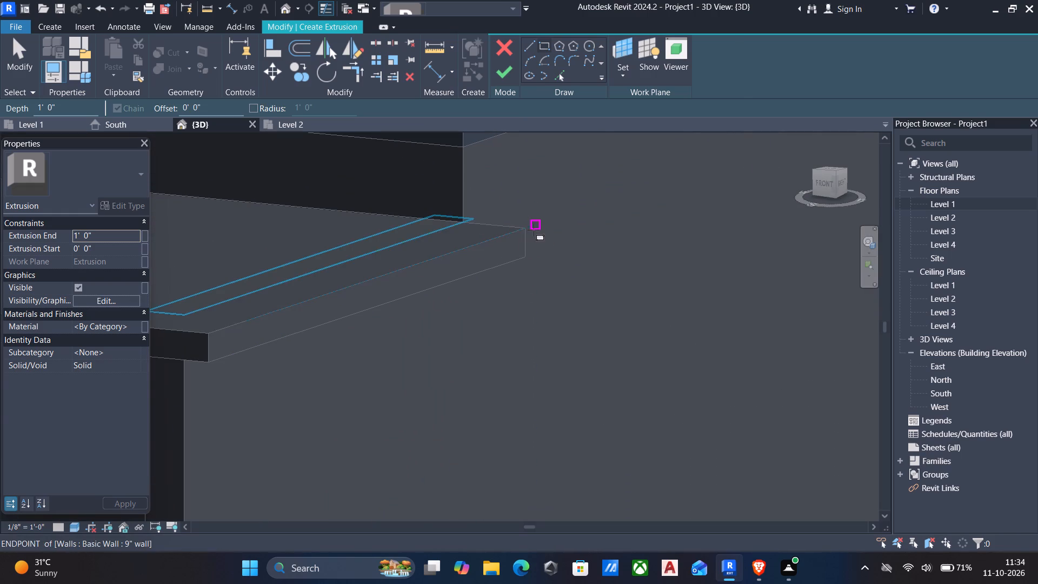
pyautogui.click(525, 233)
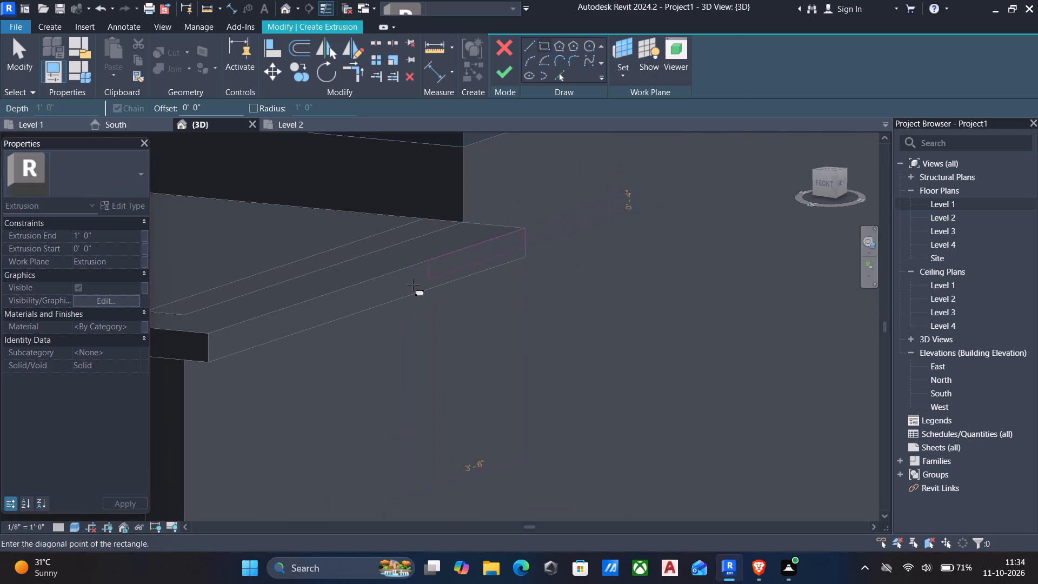
pyautogui.click(207, 344)
pyautogui.press('Escape')
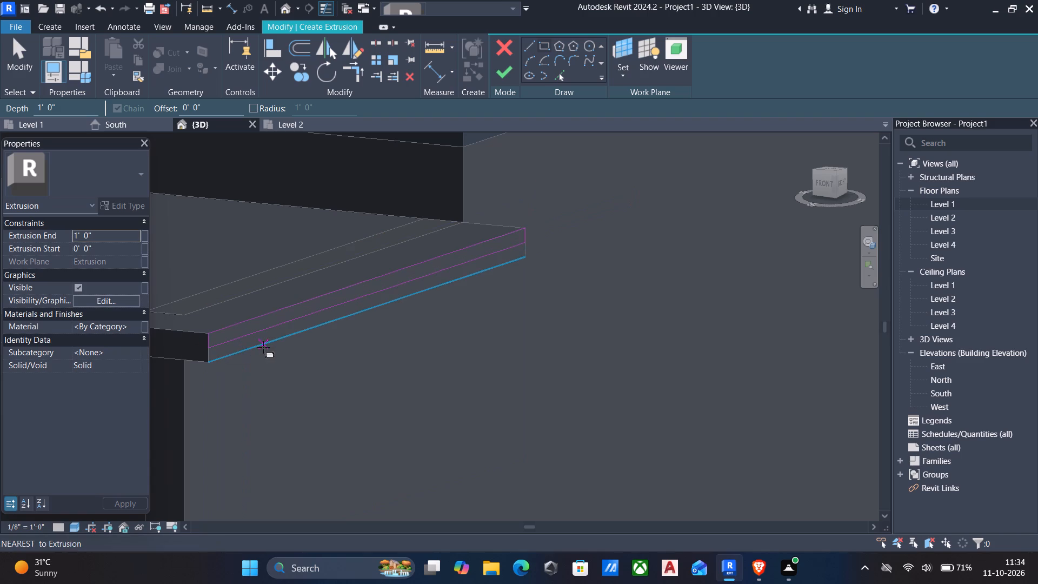
pyautogui.press('Escape')
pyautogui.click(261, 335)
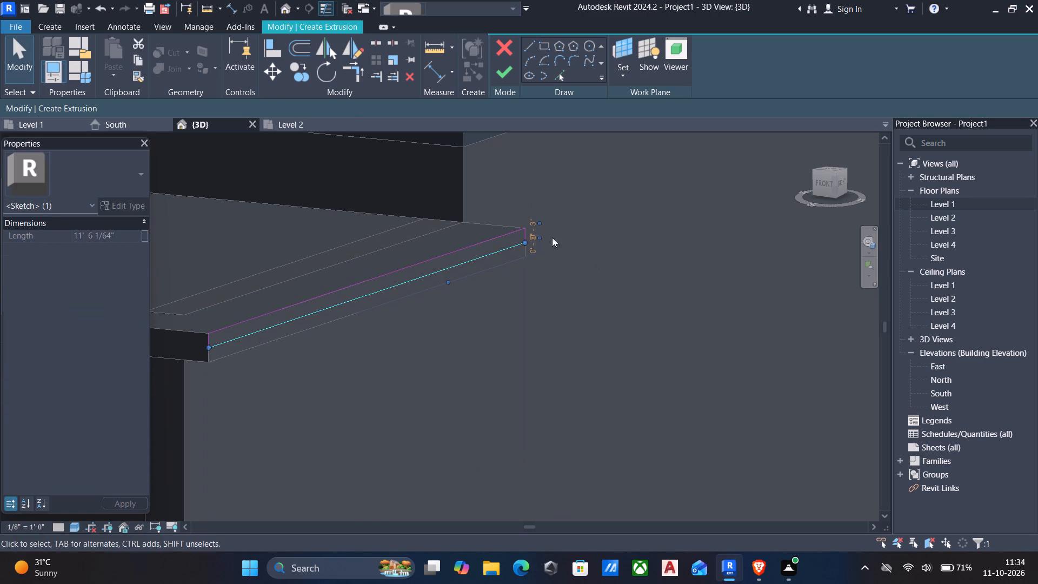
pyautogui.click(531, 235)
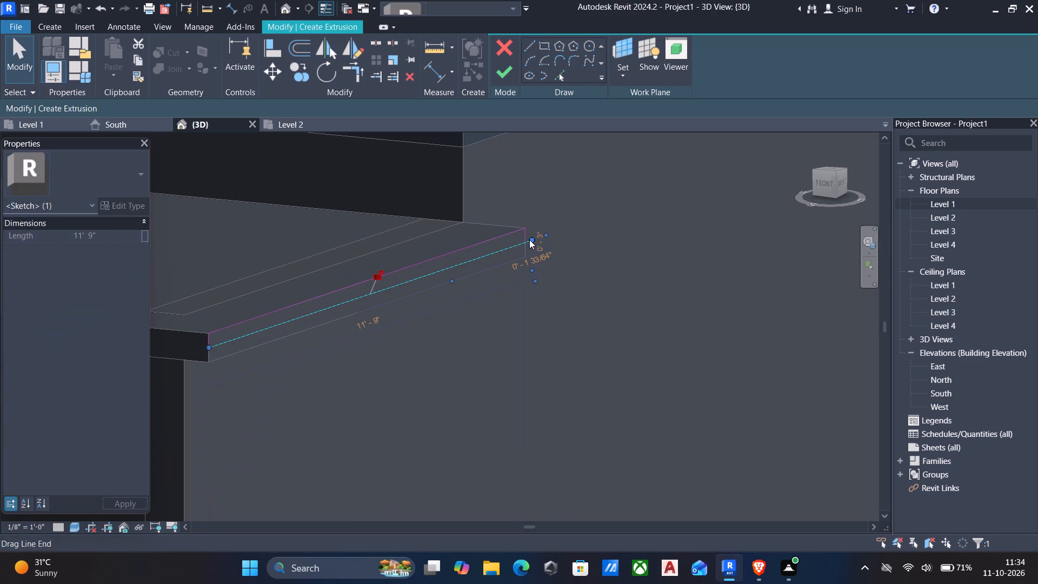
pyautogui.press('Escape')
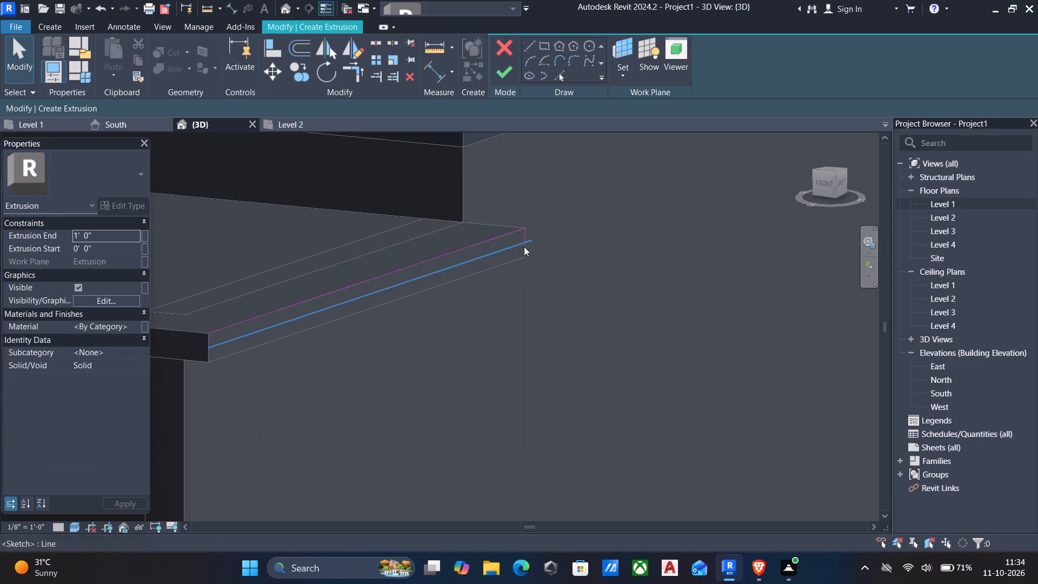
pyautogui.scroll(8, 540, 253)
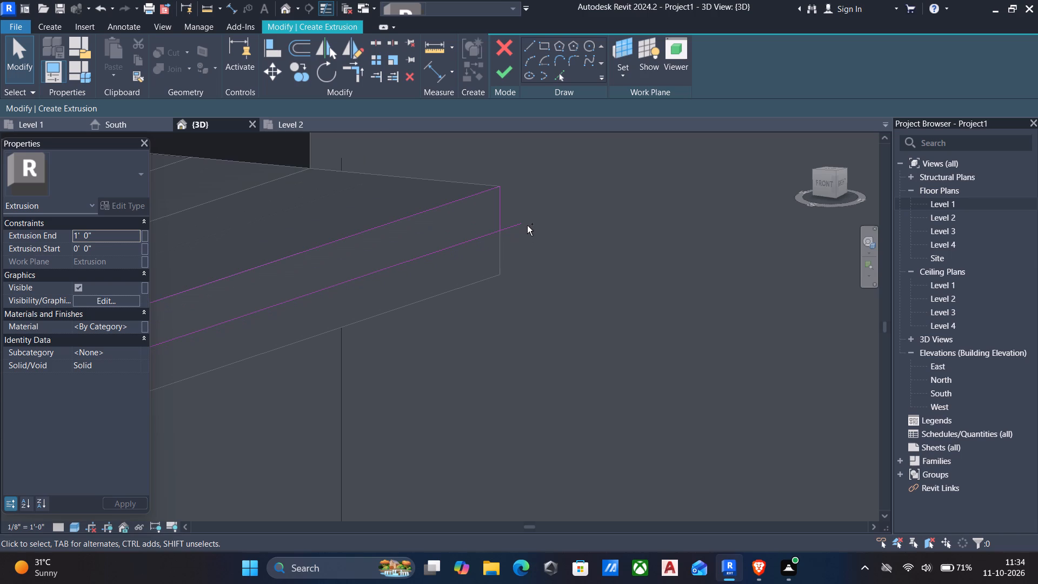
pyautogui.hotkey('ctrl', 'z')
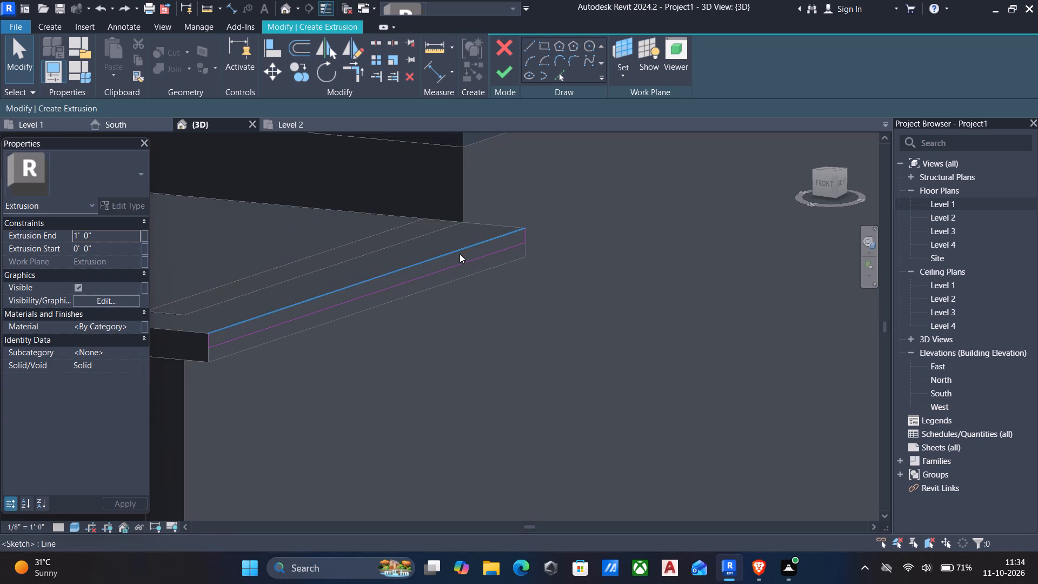
# Set the height of the sketched rectangle on the slab's east edge to 2".
pyautogui.click(465, 259)
pyautogui.scroll(12, 524, 241)
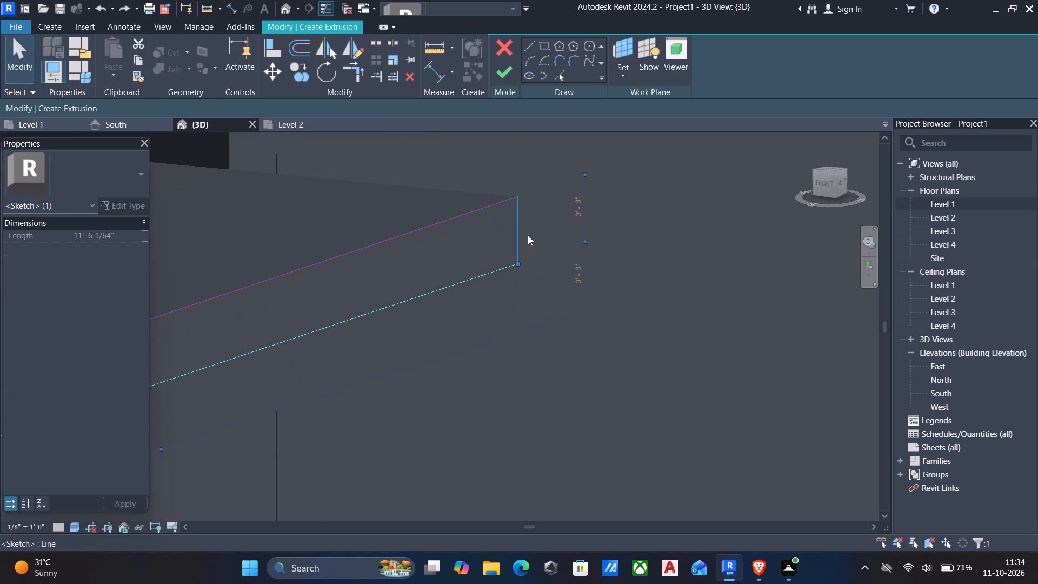
pyautogui.scroll(5, 528, 235)
pyautogui.click(653, 167)
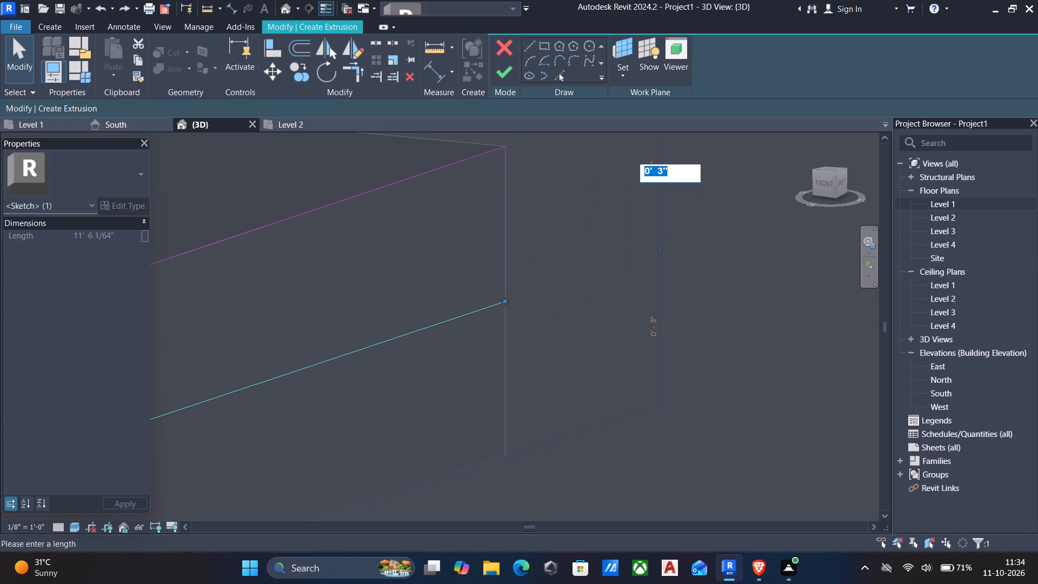
pyautogui.press('2')
pyautogui.hotkey('shift', '"')
pyautogui.press('Return')
pyautogui.scroll(-6, 647, 215)
pyautogui.scroll(-7, 550, 327)
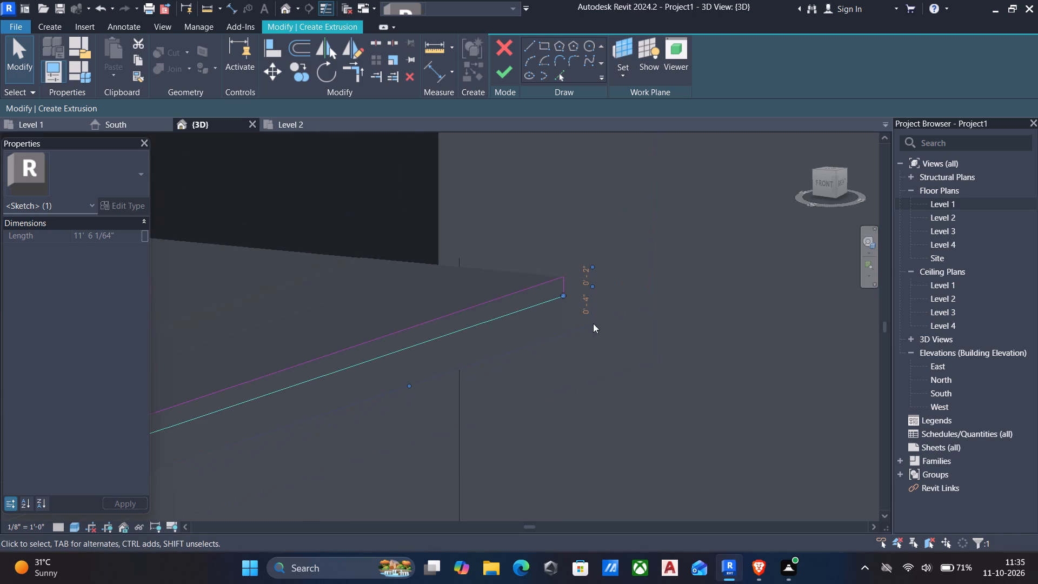
pyautogui.scroll(1, 655, 290)
# Finish the east edge sketch and set the strip's extrusion end to 1".
pyautogui.click(503, 80)
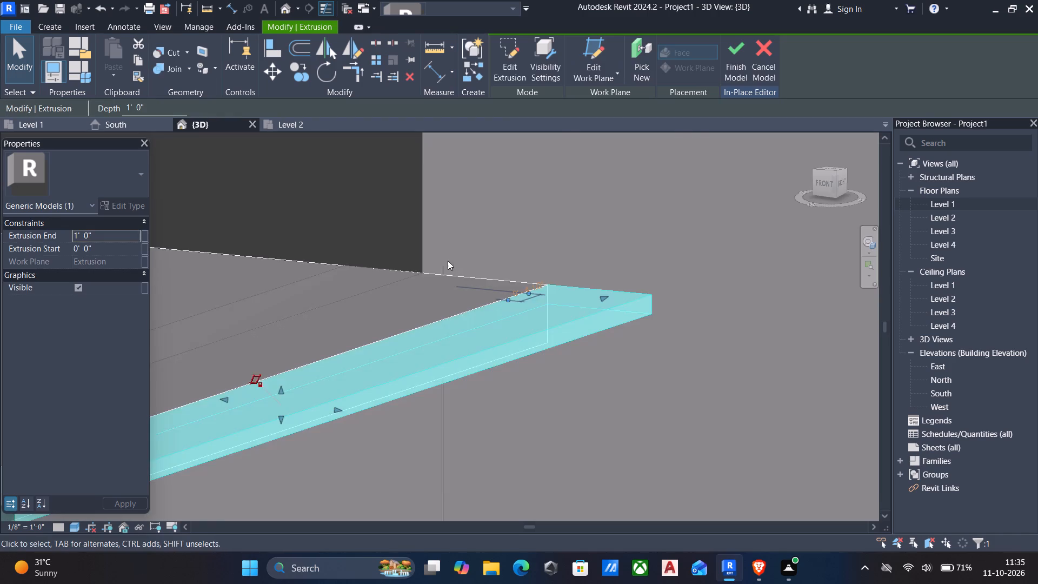
pyautogui.scroll(-7, 446, 269)
pyautogui.scroll(1, 613, 267)
pyautogui.click(128, 233)
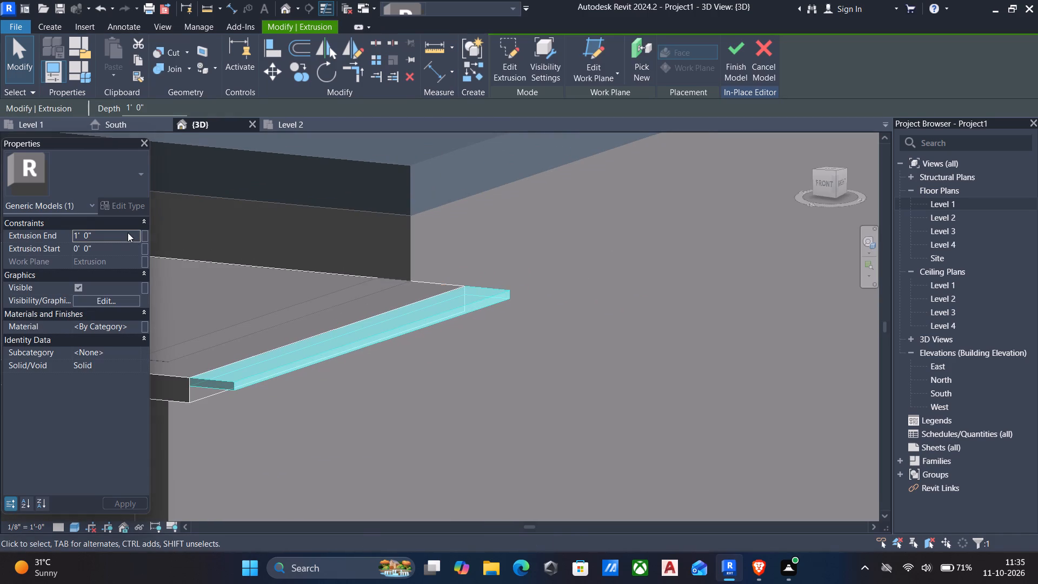
pyautogui.write('1"')
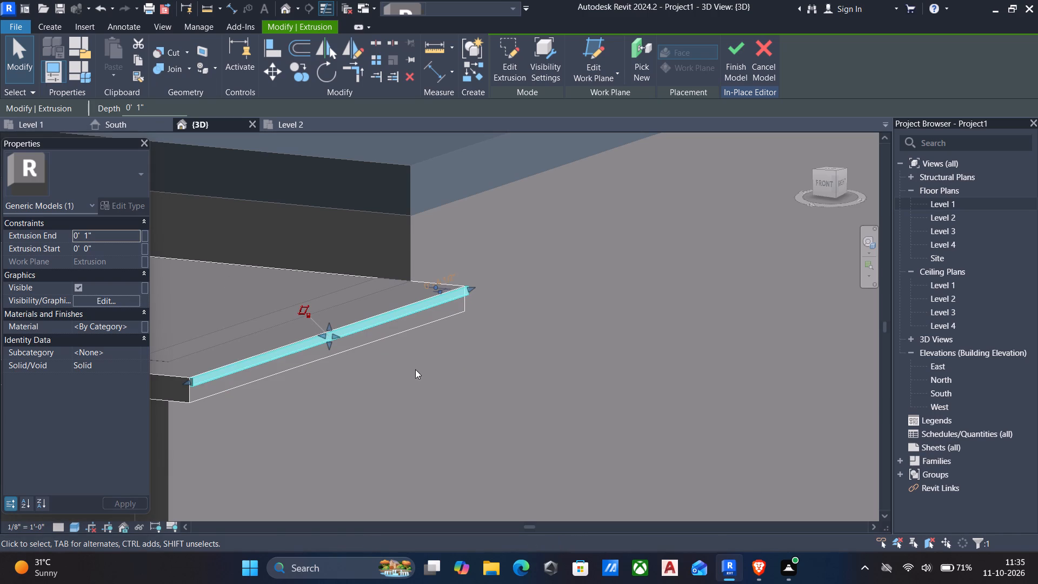
pyautogui.moveTo(404, 359); pyautogui.dragTo(470, 356, button='middle')
pyautogui.moveTo(337, 389); pyautogui.dragTo(537, 419, button='middle')
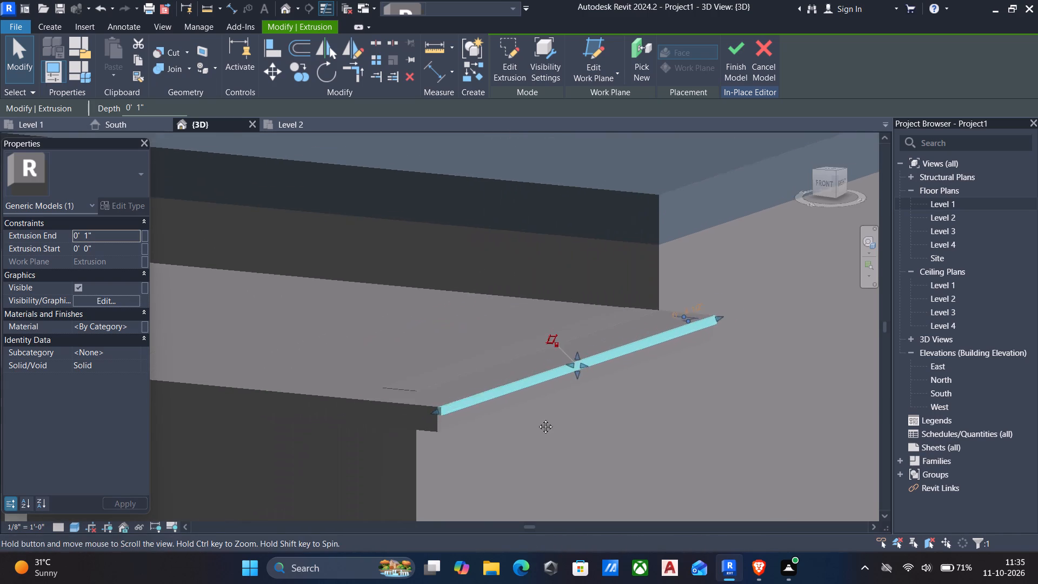
pyautogui.moveTo(537, 419); pyautogui.dragTo(628, 403, button='middle')
pyautogui.press('Escape')
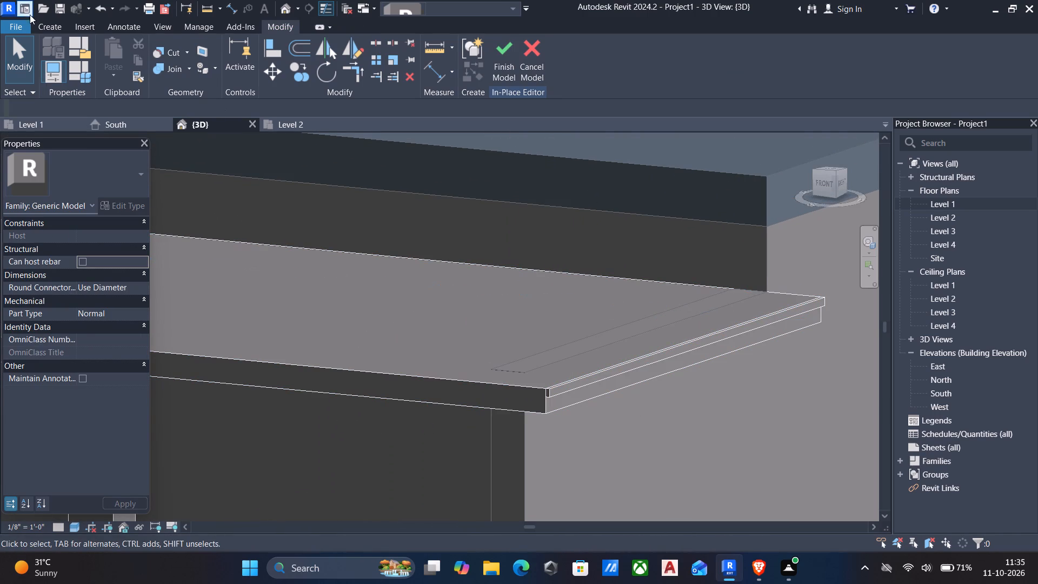
# Start an extrusion on the roof slab's south face and sketch a small rectangle at its east end, matching the edge strip's height.
pyautogui.click(43, 22)
pyautogui.click(111, 47)
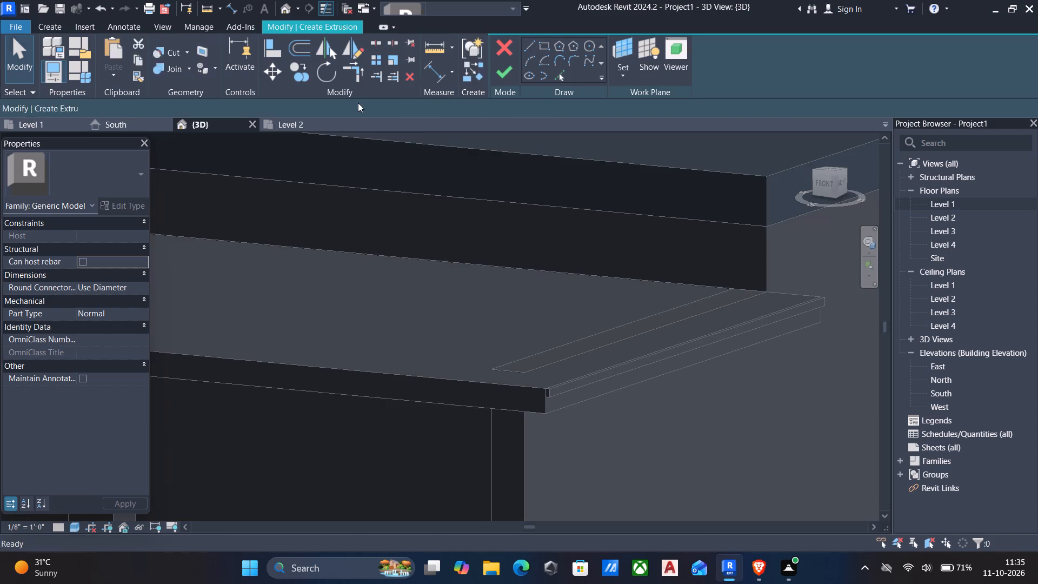
pyautogui.click(622, 81)
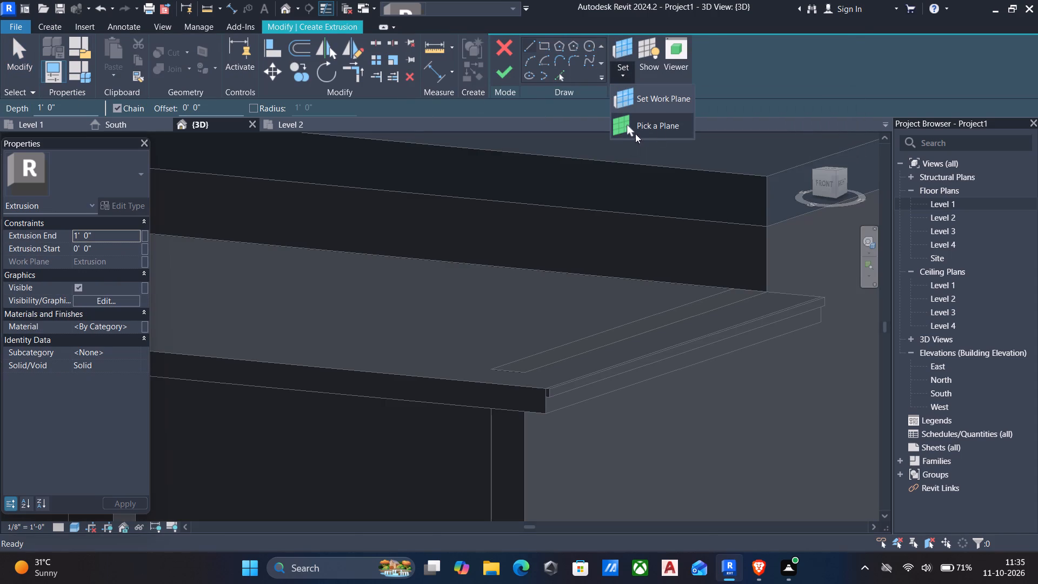
pyautogui.click(658, 129)
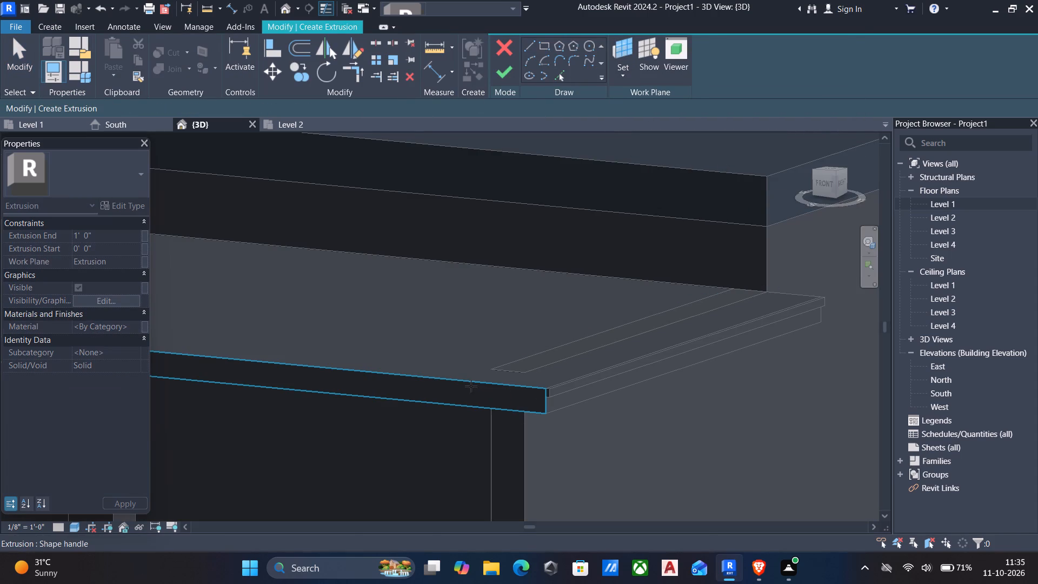
pyautogui.click(471, 386)
pyautogui.click(545, 47)
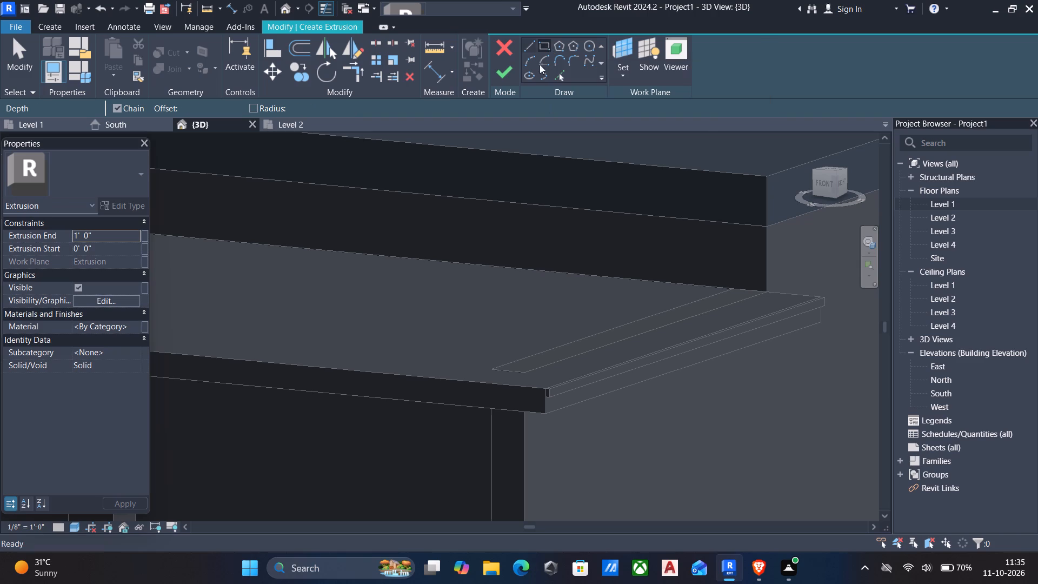
pyautogui.scroll(16, 539, 387)
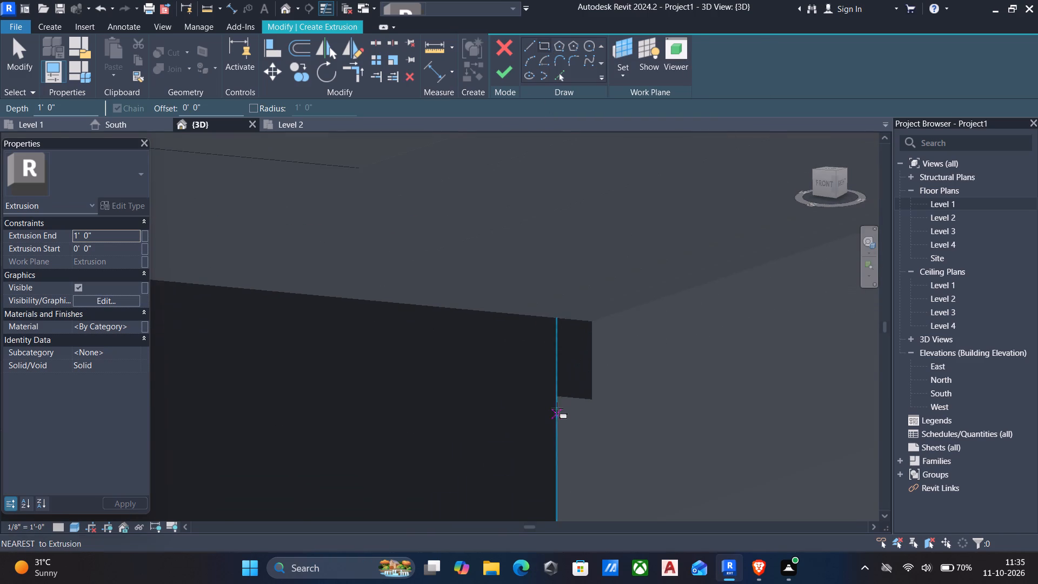
pyautogui.click(554, 396)
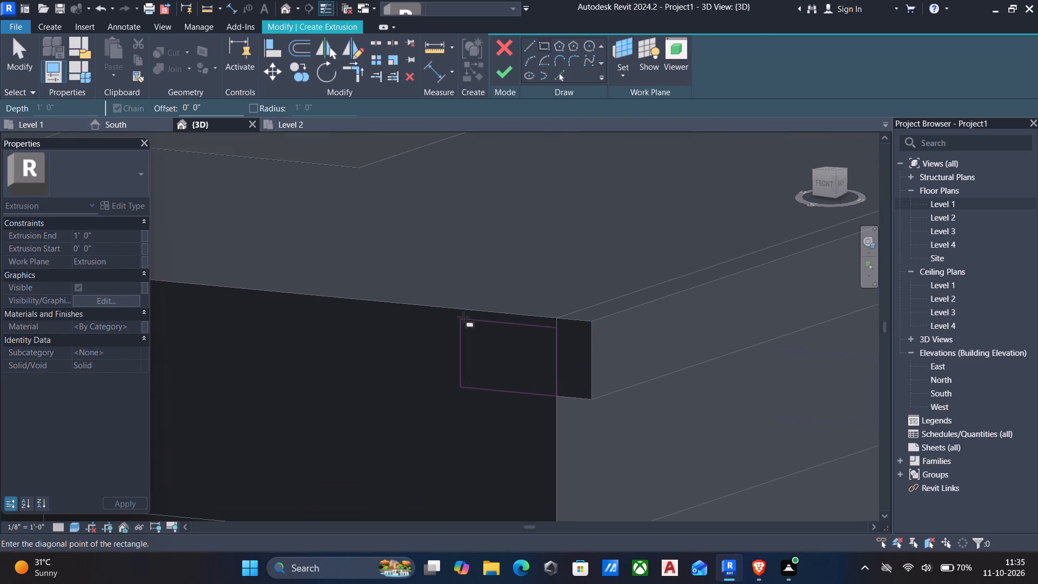
pyautogui.click(452, 310)
pyautogui.press('Escape')
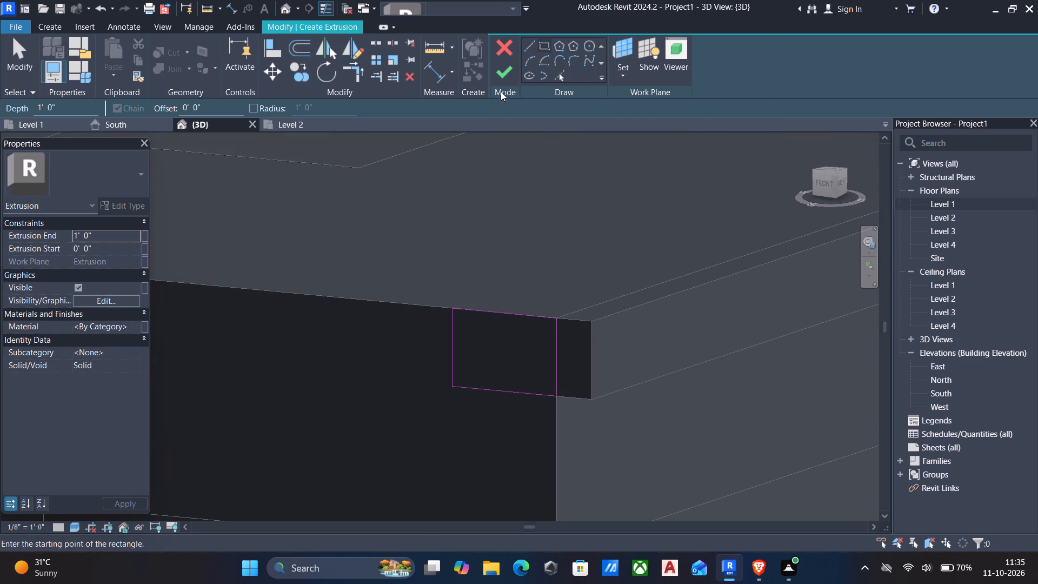
# Finish the south face sketch and set the small block's extrusion end to 1".
pyautogui.click(503, 75)
pyautogui.scroll(-6, 283, 373)
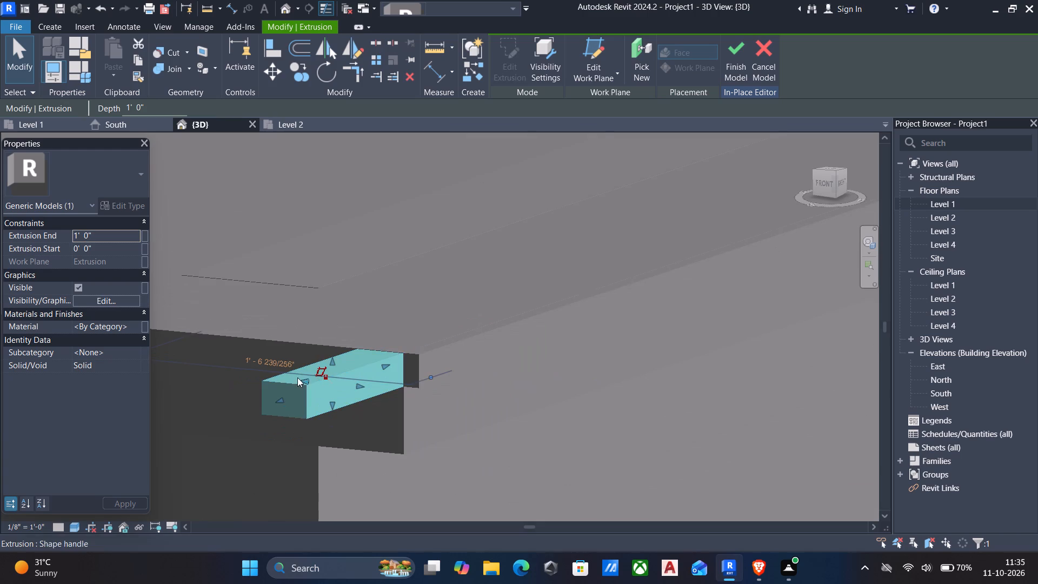
pyautogui.click(118, 231)
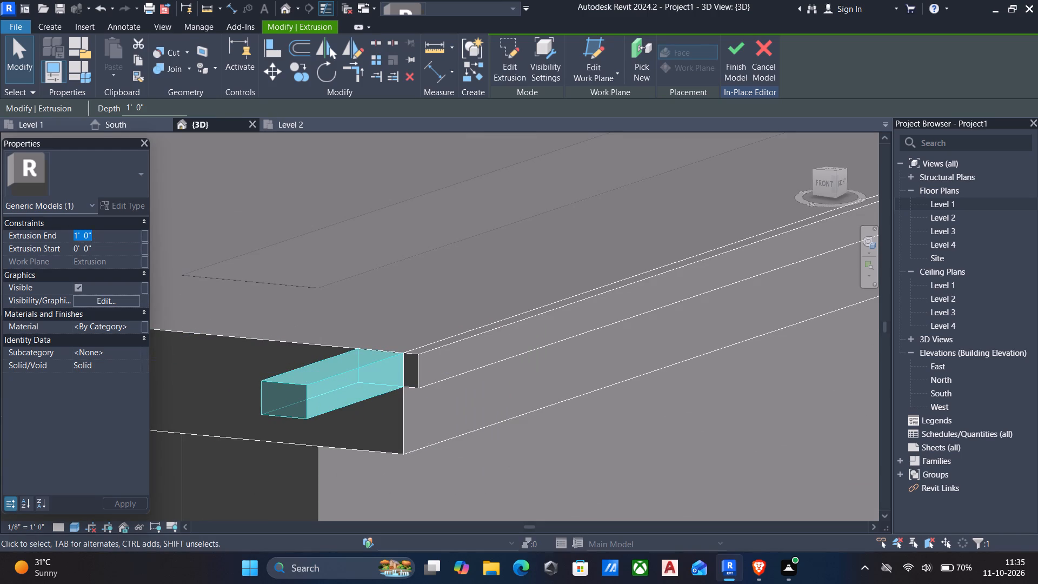
pyautogui.press('1')
pyautogui.hotkey('shift', '"')
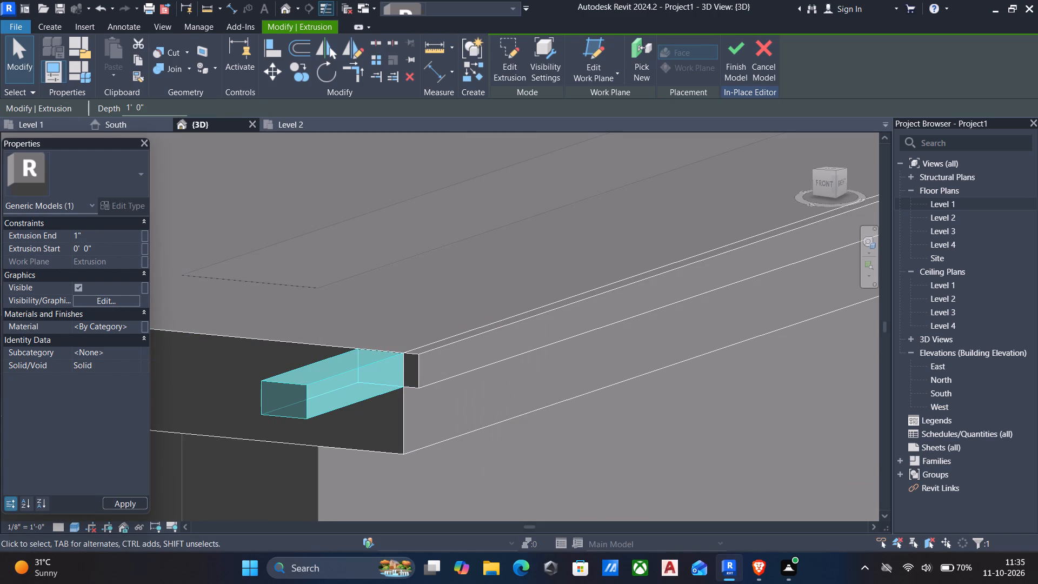
pyautogui.scroll(-4, 395, 310)
pyautogui.press('Escape')
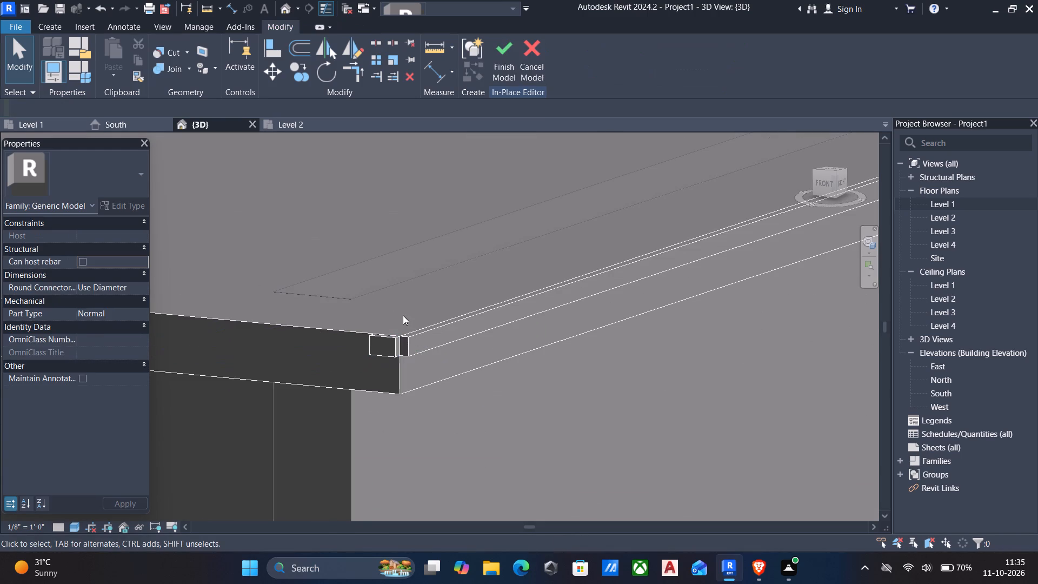
pyautogui.scroll(-6, 403, 315)
pyautogui.moveTo(384, 306); pyautogui.dragTo(646, 290, button='middle')
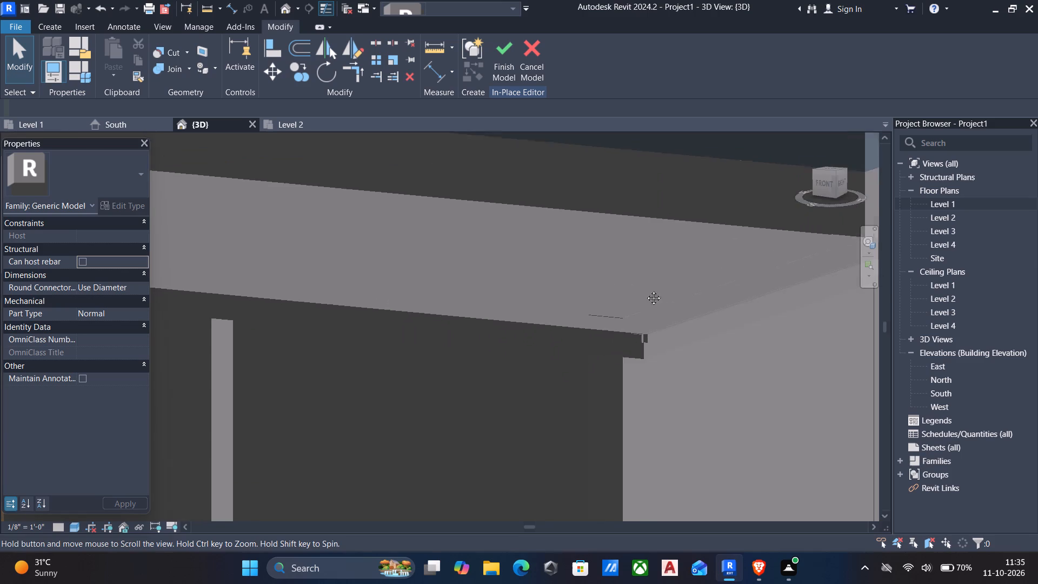
# Align the west end of the small south-face block with the inner face of the bay's west wall, extending it along the canopy slab.
pyautogui.moveTo(646, 290); pyautogui.dragTo(654, 278, button='middle')
pyautogui.scroll(-5, 538, 278)
pyautogui.moveTo(447, 291); pyautogui.dragTo(525, 310, button='middle')
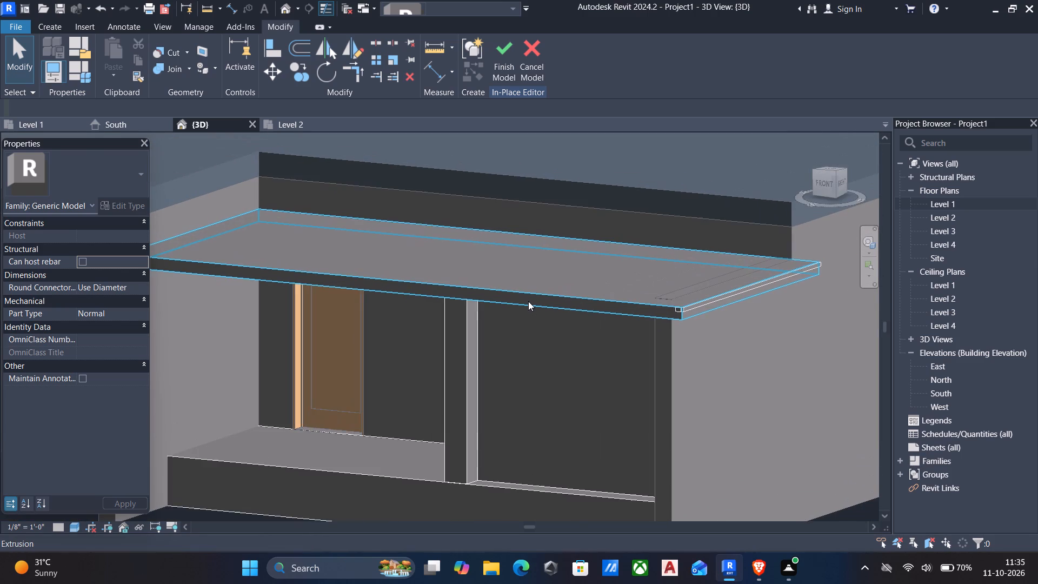
pyautogui.scroll(-2, 528, 301)
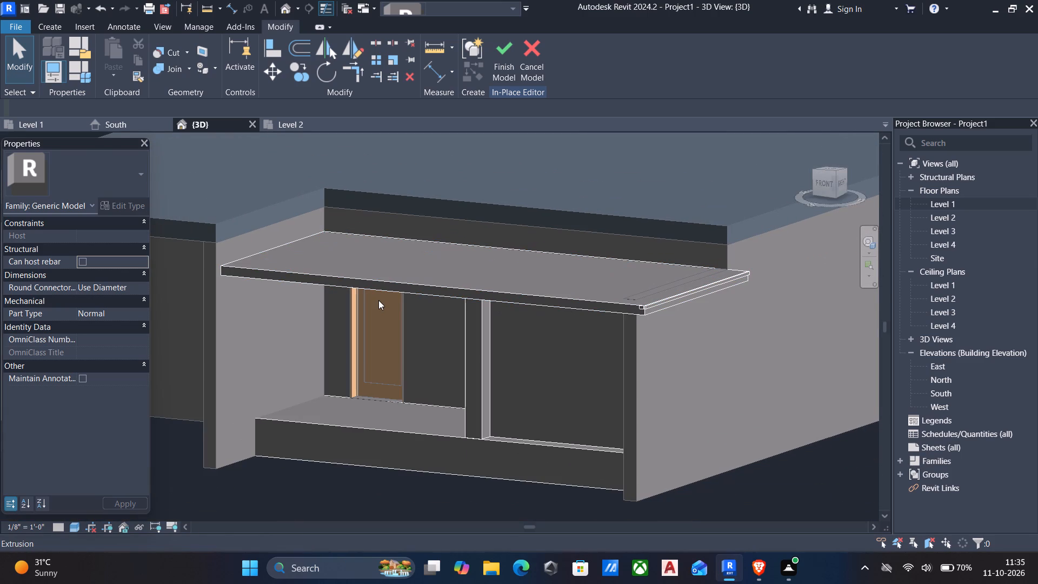
pyautogui.press('a')
pyautogui.press('l')
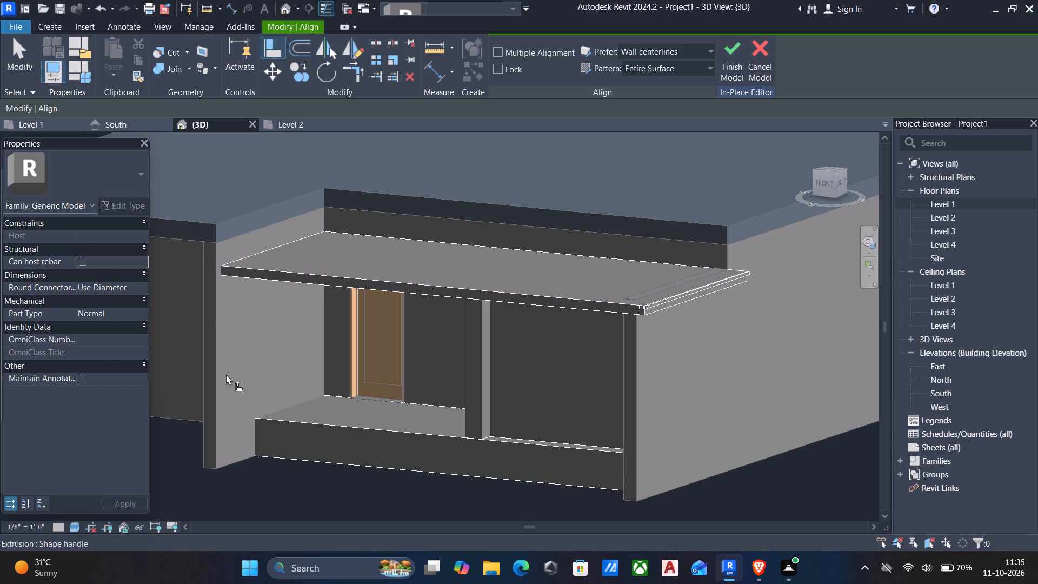
pyautogui.click(231, 462)
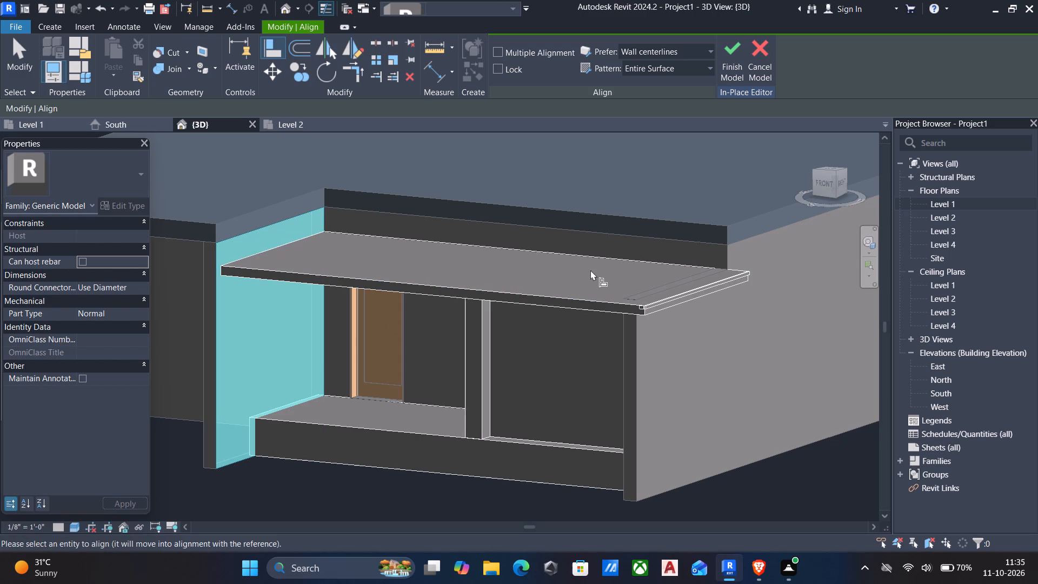
pyautogui.scroll(12, 634, 307)
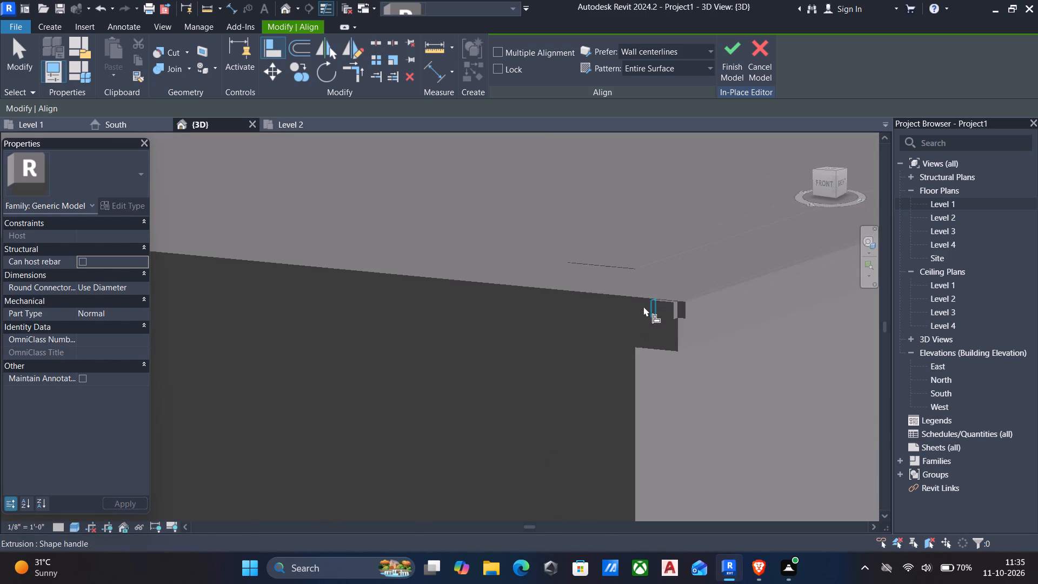
pyautogui.click(646, 307)
pyautogui.scroll(-5, 482, 302)
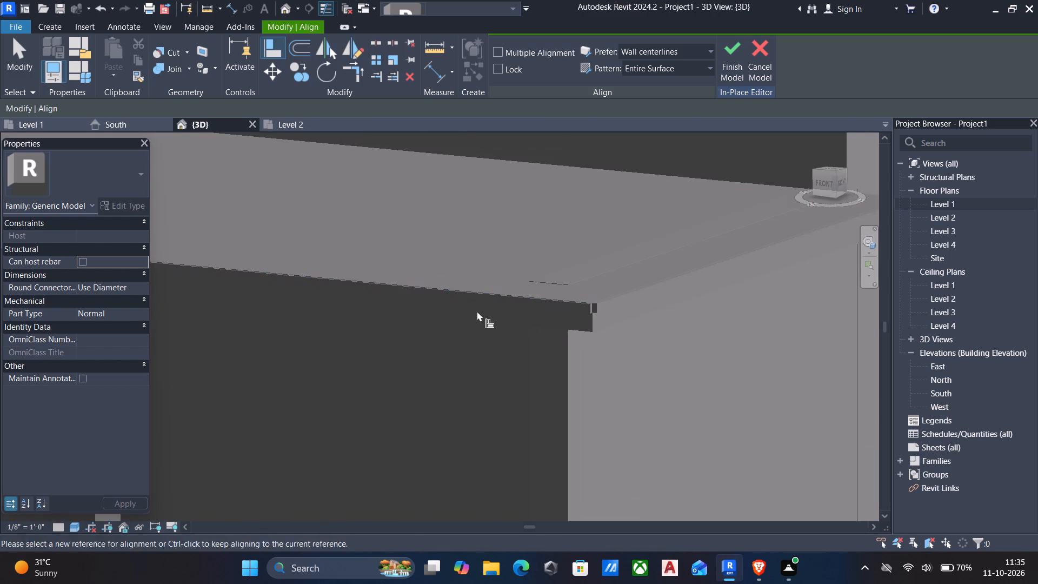
pyautogui.scroll(5, 600, 319)
pyautogui.press('Escape')
pyautogui.scroll(6, 549, 287)
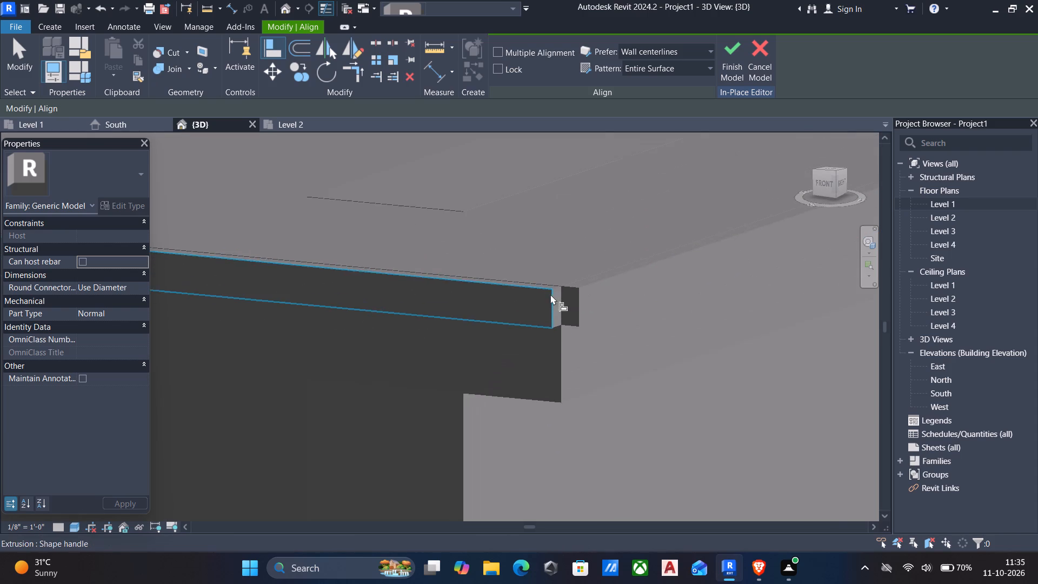
pyautogui.press('Escape')
# Stretch the east strip's south end past the corner, align it flush with the south strip's front face, and finish the in-place model.
pyautogui.click(575, 304)
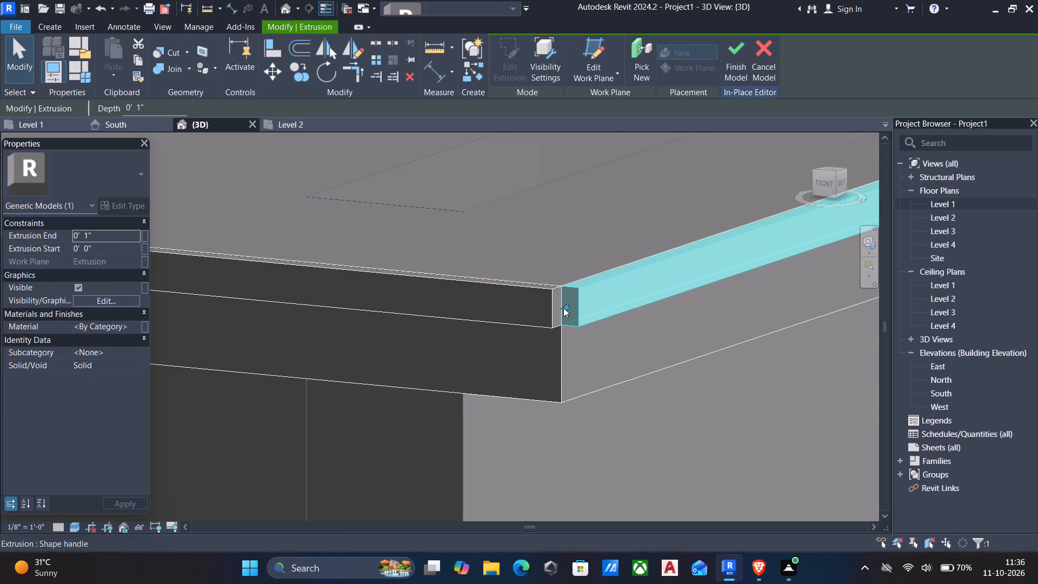
pyautogui.moveTo(563, 308); pyautogui.dragTo(543, 337)
pyautogui.press('Escape')
pyautogui.press('a')
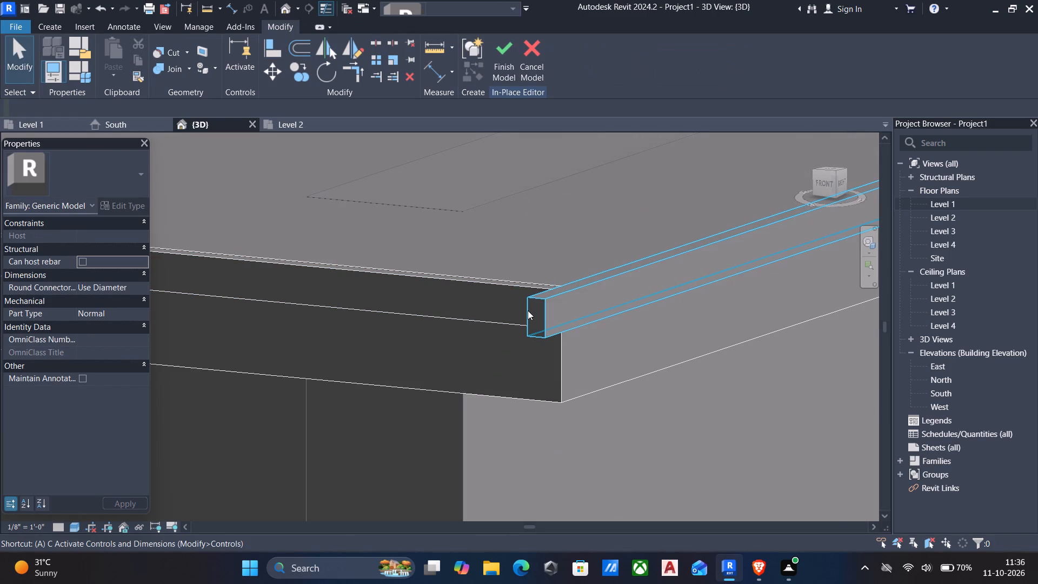
pyautogui.press('l')
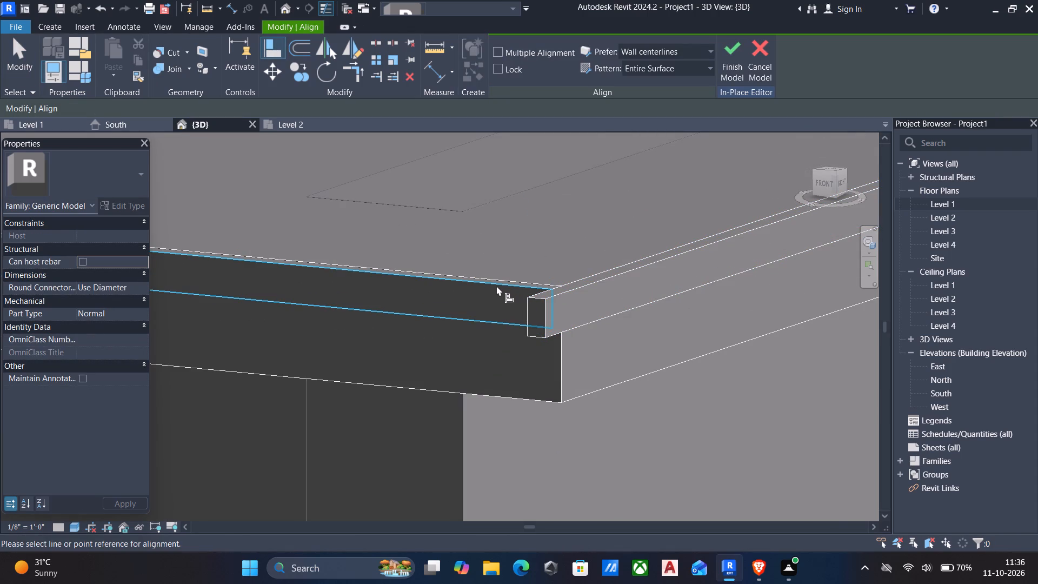
pyautogui.click(496, 286)
pyautogui.click(535, 304)
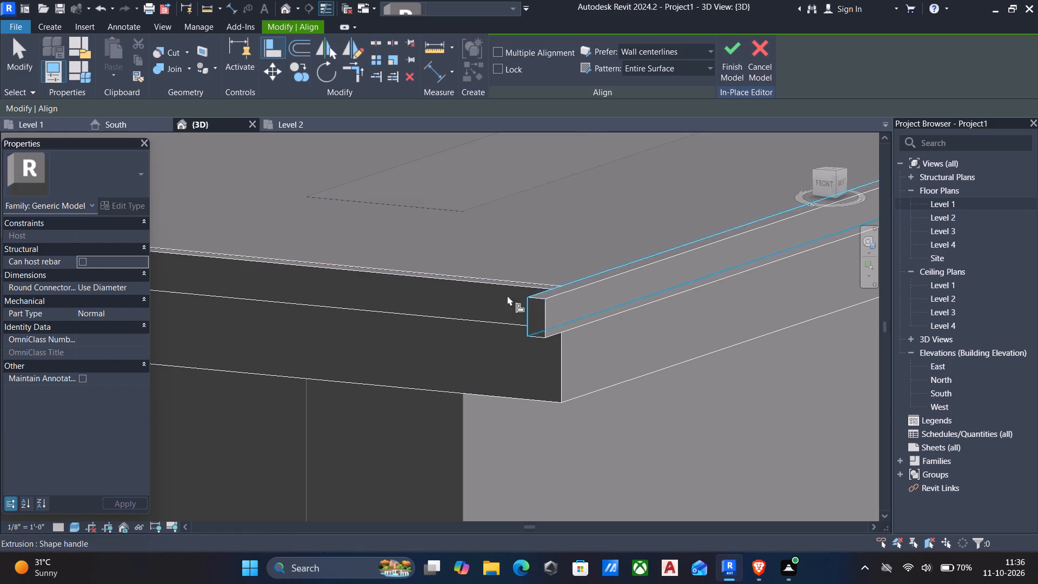
pyautogui.click(498, 286)
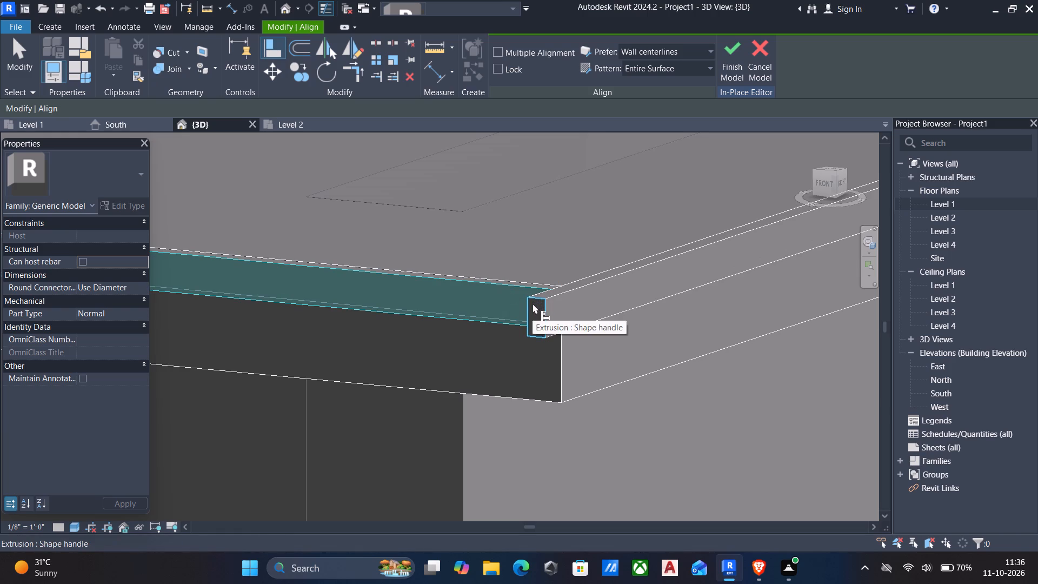
pyautogui.click(528, 300)
pyautogui.scroll(-6, 499, 299)
pyautogui.scroll(1, 497, 304)
pyautogui.press('Escape')
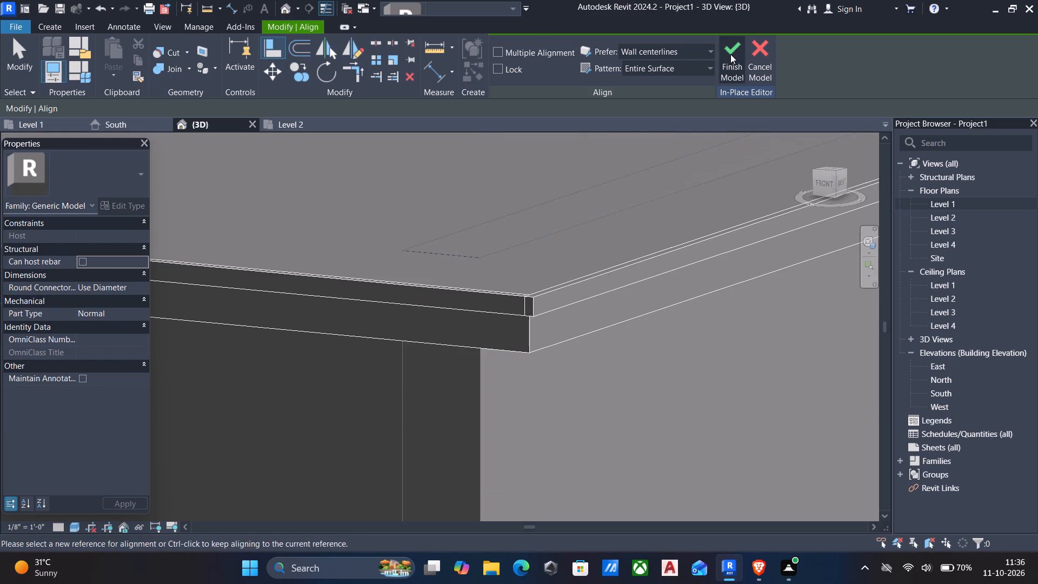
pyautogui.click(730, 54)
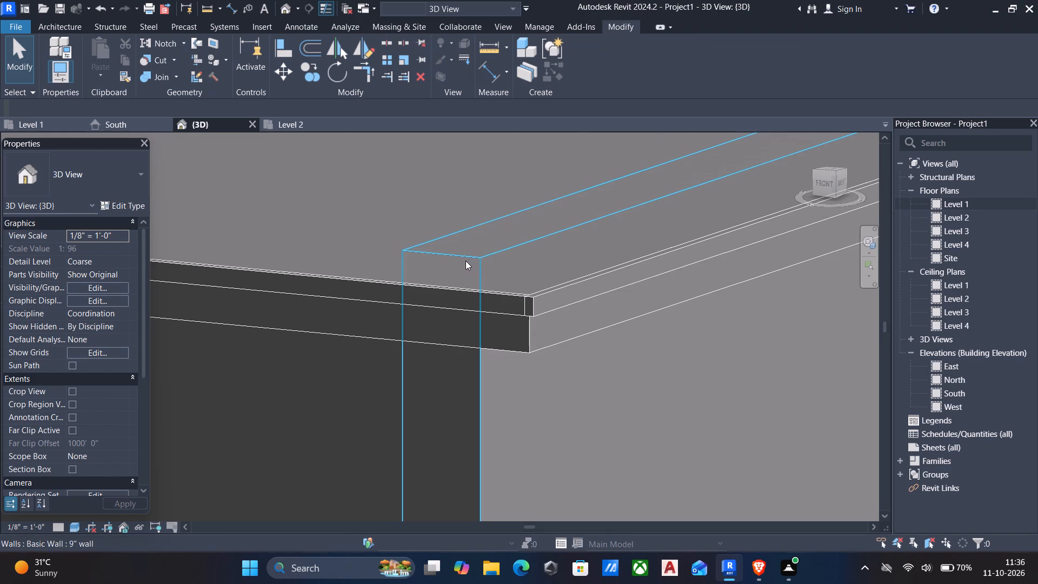
# Examine the canopy's edge trim at both ends and the whole building from several angles.
pyautogui.scroll(-6, 465, 261)
pyautogui.keyDown('shift'); pyautogui.scroll(-1, 461, 258); pyautogui.keyUp('shift')
pyautogui.scroll(-7, 470, 296)
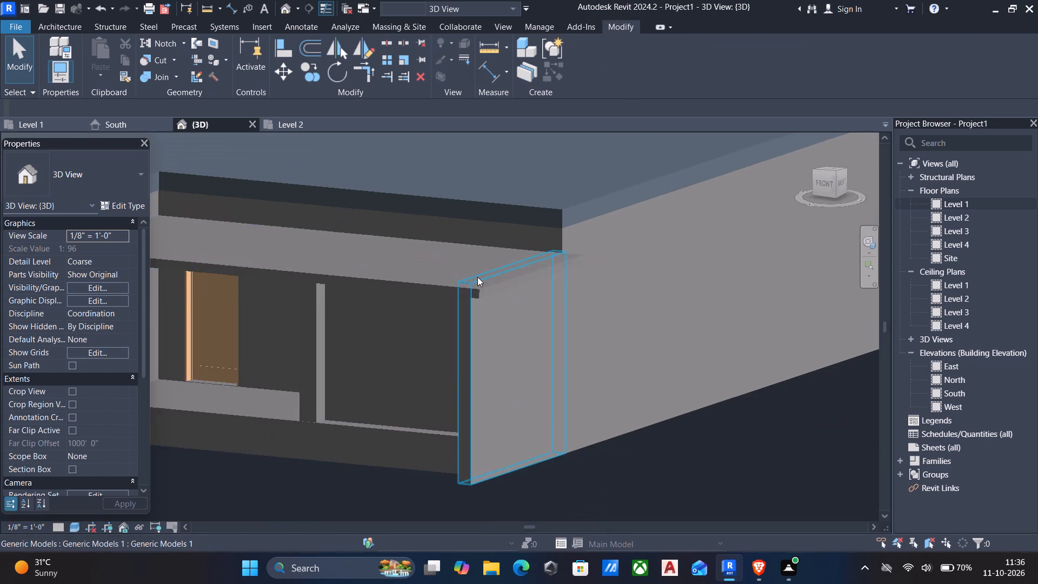
pyautogui.keyDown('shift'); pyautogui.moveTo(477, 278); pyautogui.dragTo(239, 309, button='middle'); pyautogui.keyUp('shift')
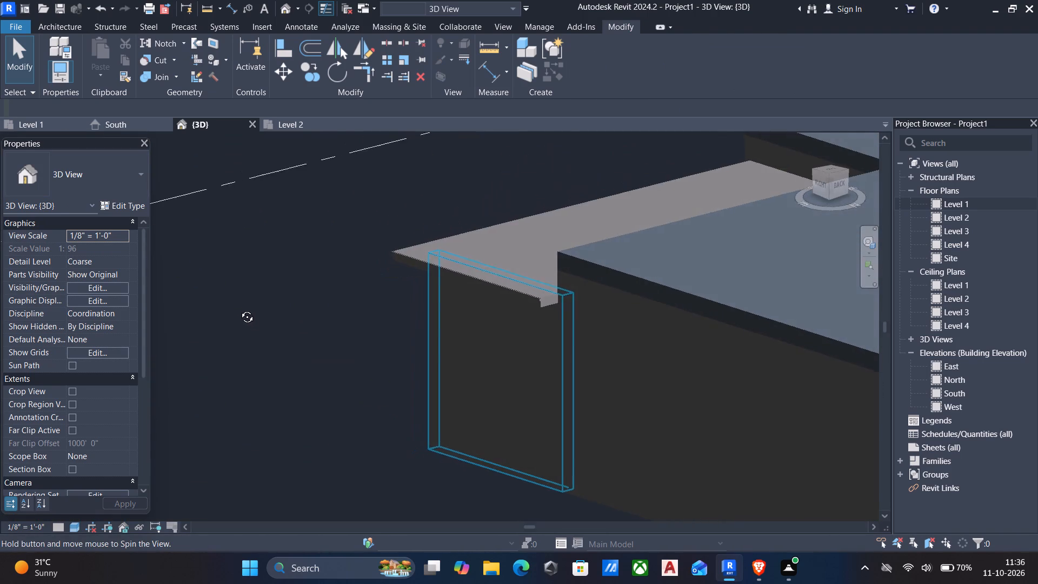
pyautogui.keyDown('shift'); pyautogui.moveTo(239, 309); pyautogui.dragTo(552, 283, button='middle'); pyautogui.keyUp('shift')
pyautogui.moveTo(481, 297); pyautogui.dragTo(700, 251, button='middle')
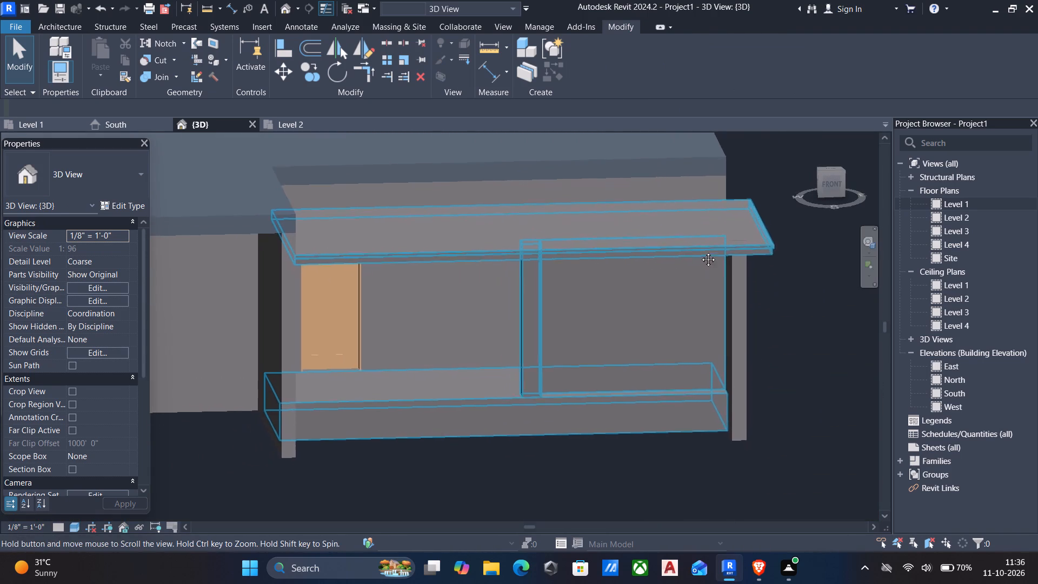
pyautogui.moveTo(700, 251); pyautogui.dragTo(701, 251, button='middle')
pyautogui.keyDown('shift'); pyautogui.moveTo(473, 284); pyautogui.dragTo(349, 247, button='middle'); pyautogui.keyUp('shift')
pyautogui.scroll(12, 368, 198)
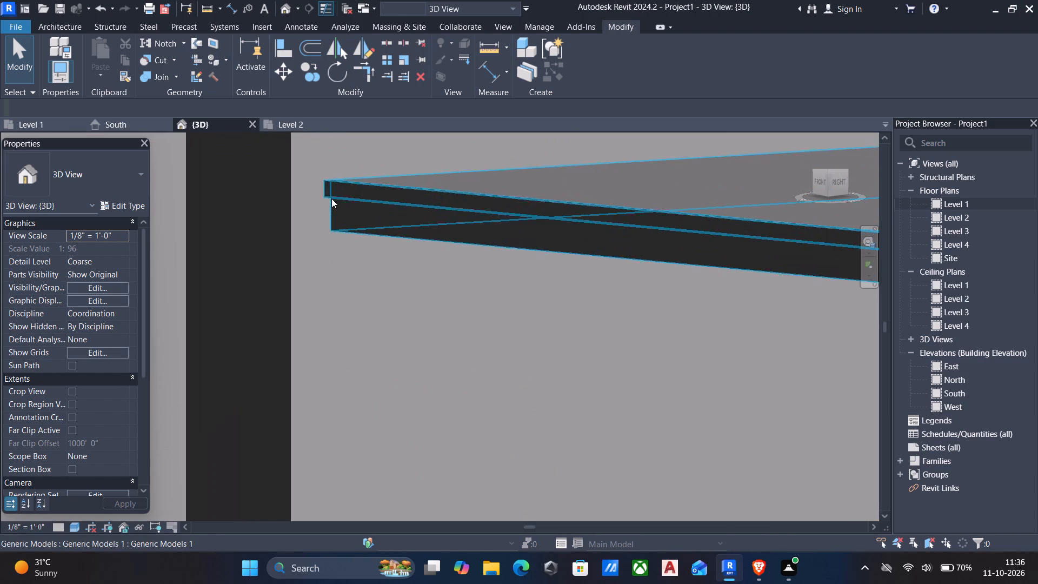
pyautogui.scroll(-12, 460, 227)
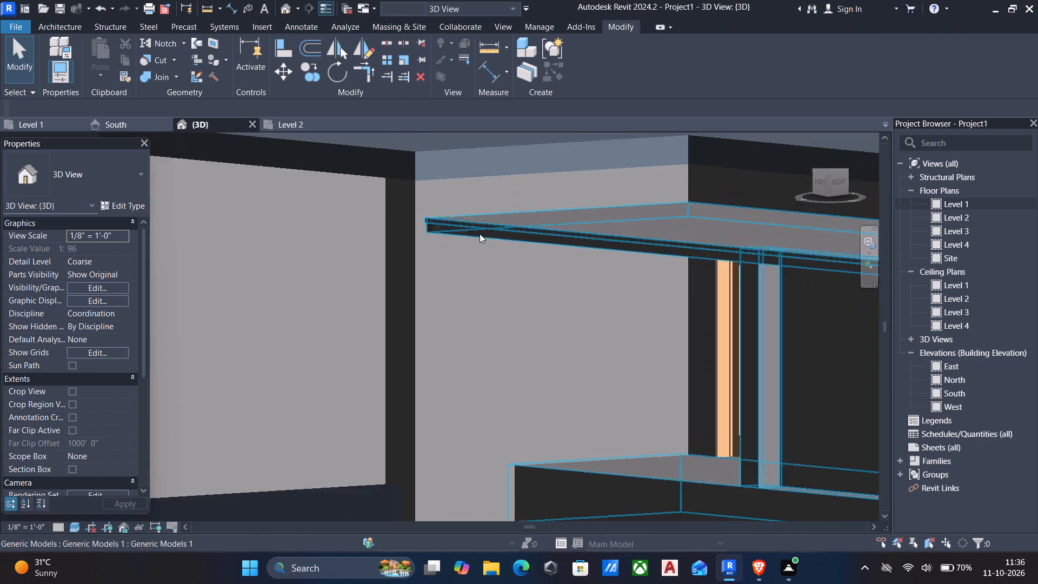
pyautogui.scroll(-3, 480, 234)
pyautogui.scroll(-6, 662, 322)
pyautogui.scroll(1, 589, 291)
pyautogui.keyDown('shift'); pyautogui.moveTo(569, 281); pyautogui.dragTo(585, 316, button='middle'); pyautogui.keyUp('shift')
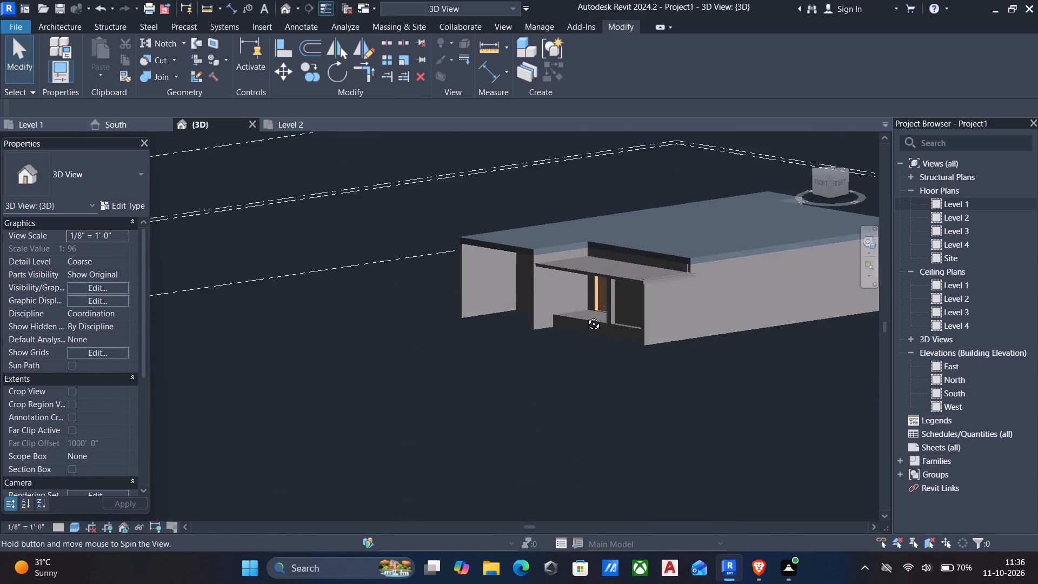
pyautogui.keyDown('shift'); pyautogui.moveTo(585, 316); pyautogui.dragTo(640, 368, button='middle'); pyautogui.keyUp('shift')
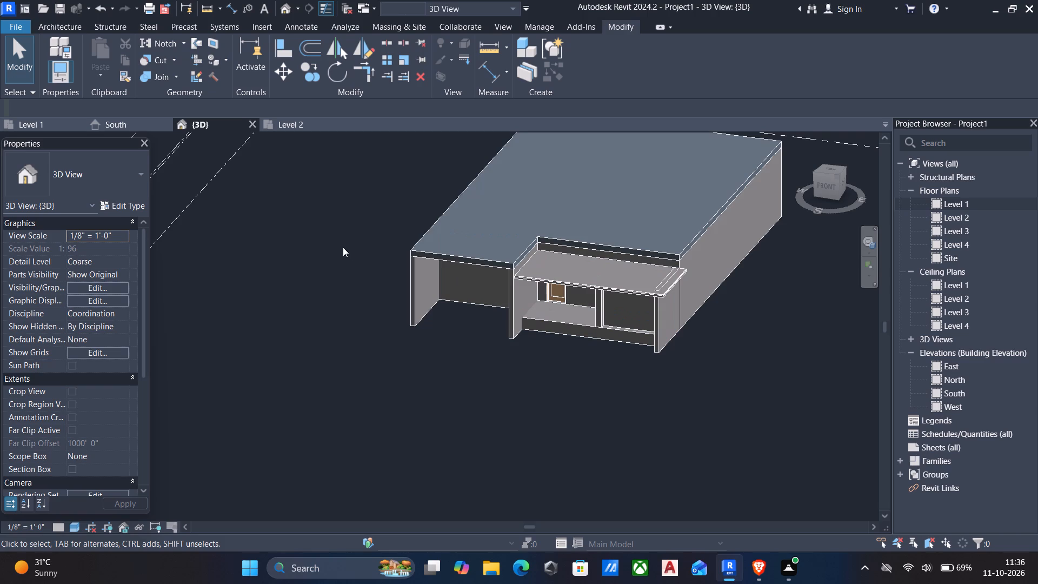
# On the Level 1 plan, draw a 4' Curtain Wall 1 inside the west bay's back wall, starting about 5'-6" from the west wall.
pyautogui.doubleClick(960, 205)
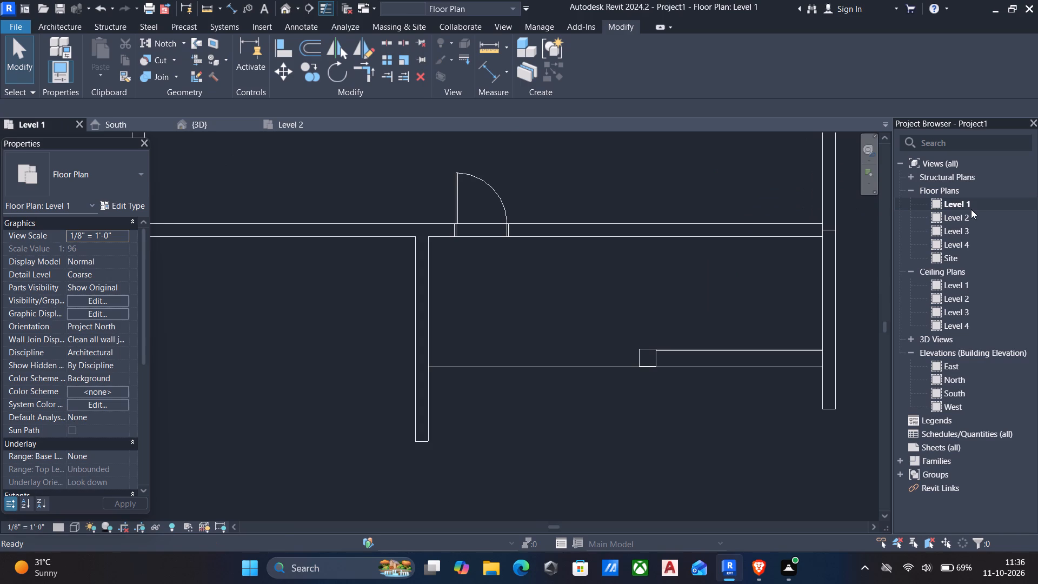
pyautogui.scroll(1, 971, 209)
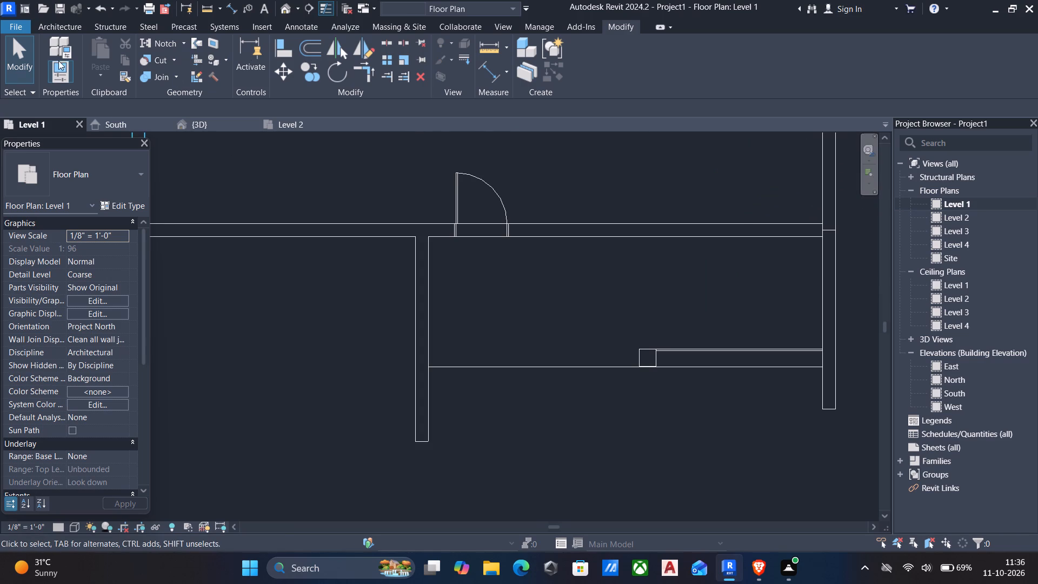
pyautogui.click(52, 25)
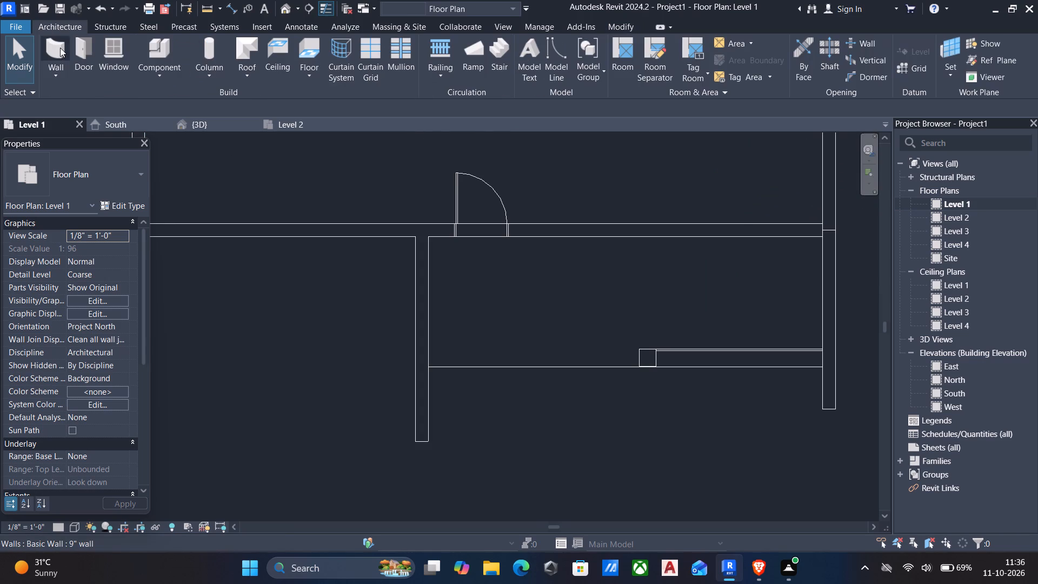
pyautogui.click(60, 50)
pyautogui.click(74, 169)
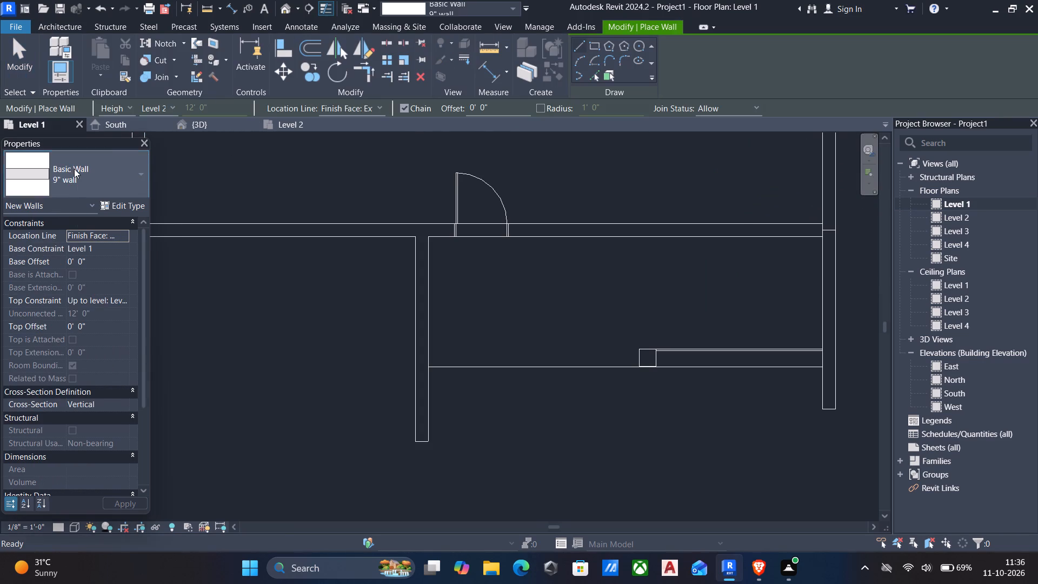
pyautogui.scroll(-11, 108, 307)
pyautogui.click(68, 404)
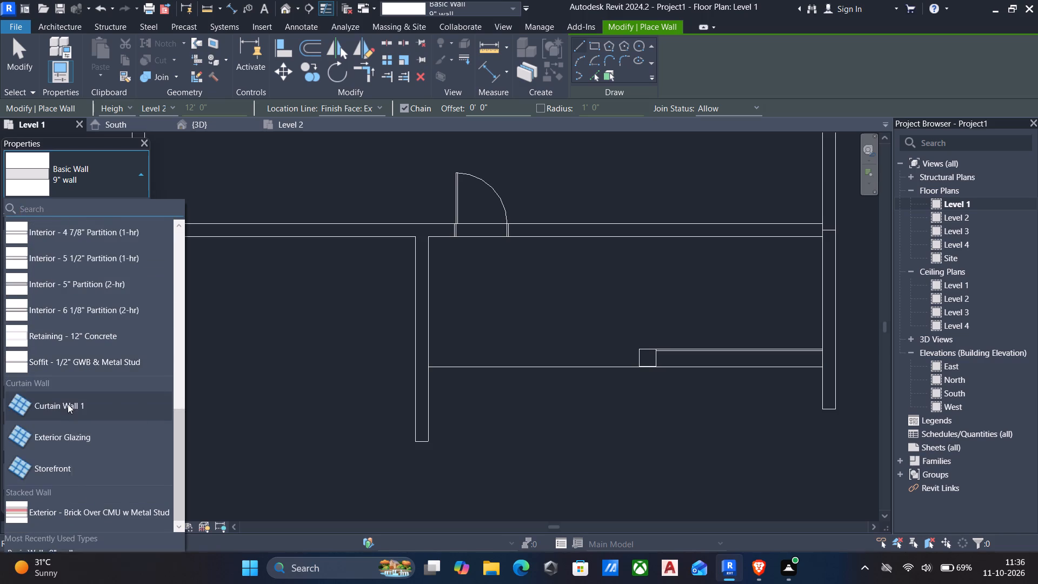
pyautogui.moveTo(288, 258); pyautogui.dragTo(359, 275, button='middle')
pyautogui.moveTo(379, 275); pyautogui.dragTo(423, 270, button='middle')
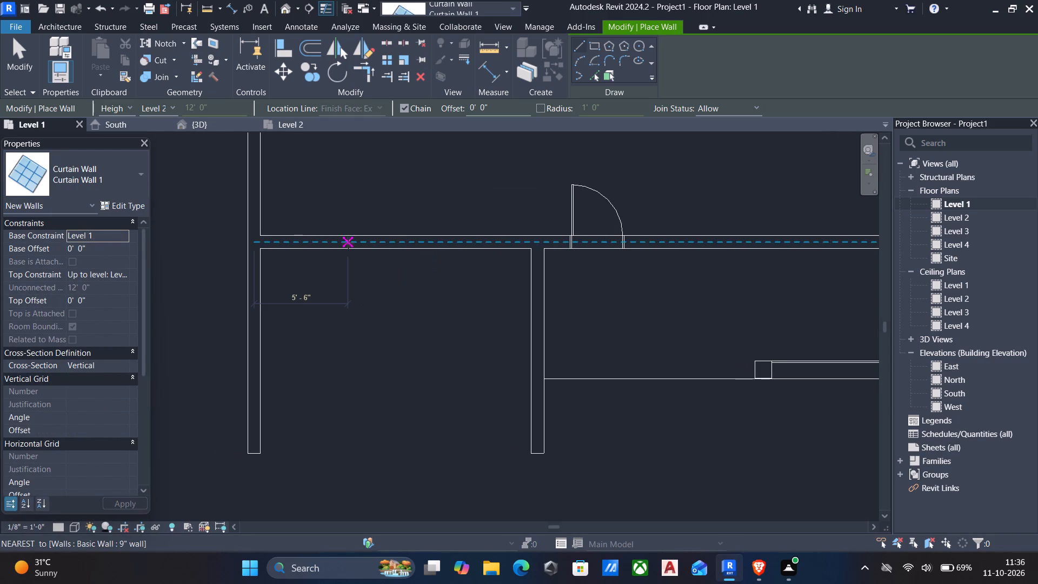
pyautogui.click(348, 243)
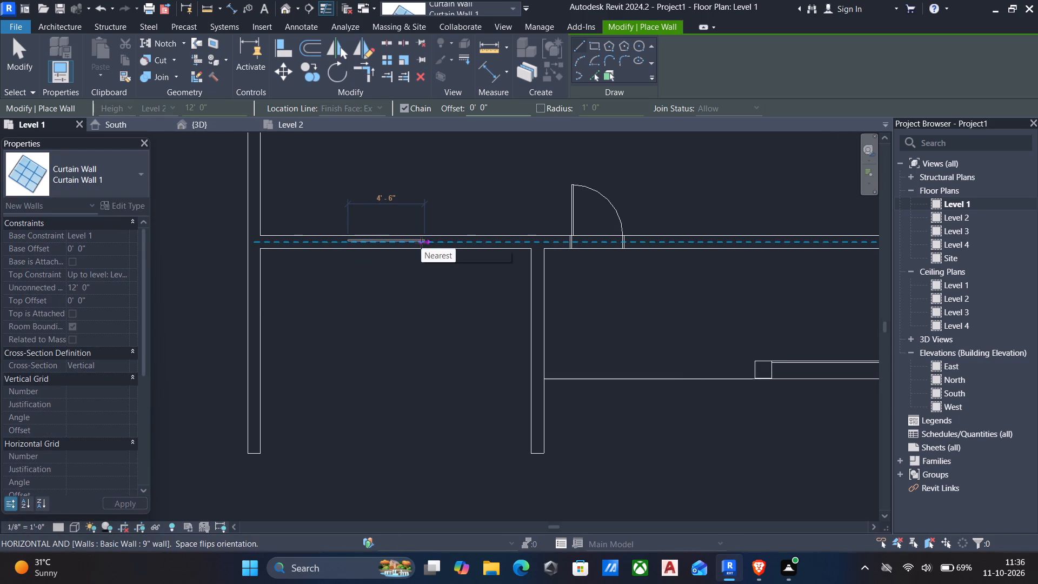
pyautogui.write("4'")
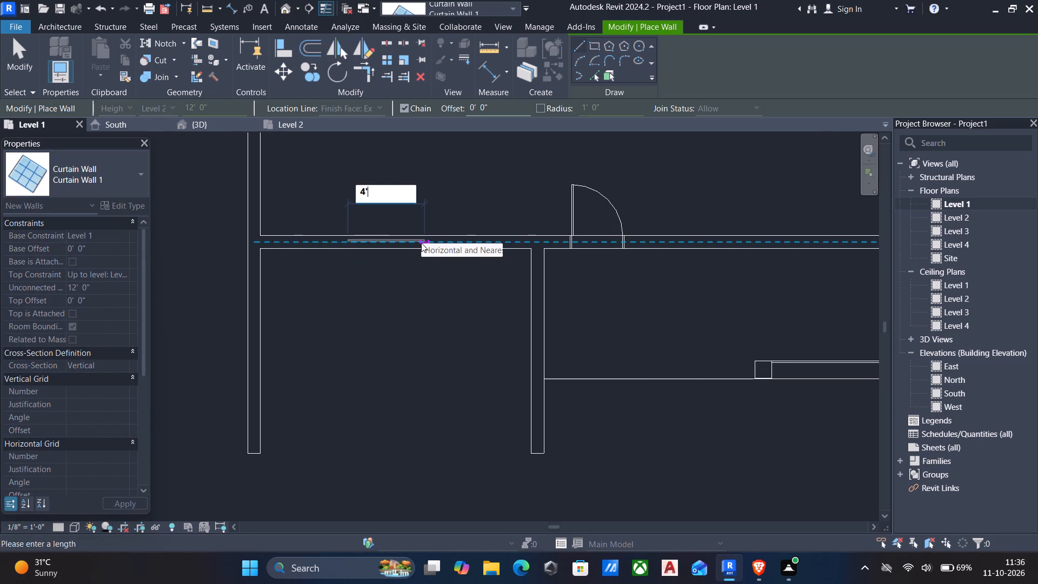
pyautogui.press('Return')
pyautogui.press('Escape')
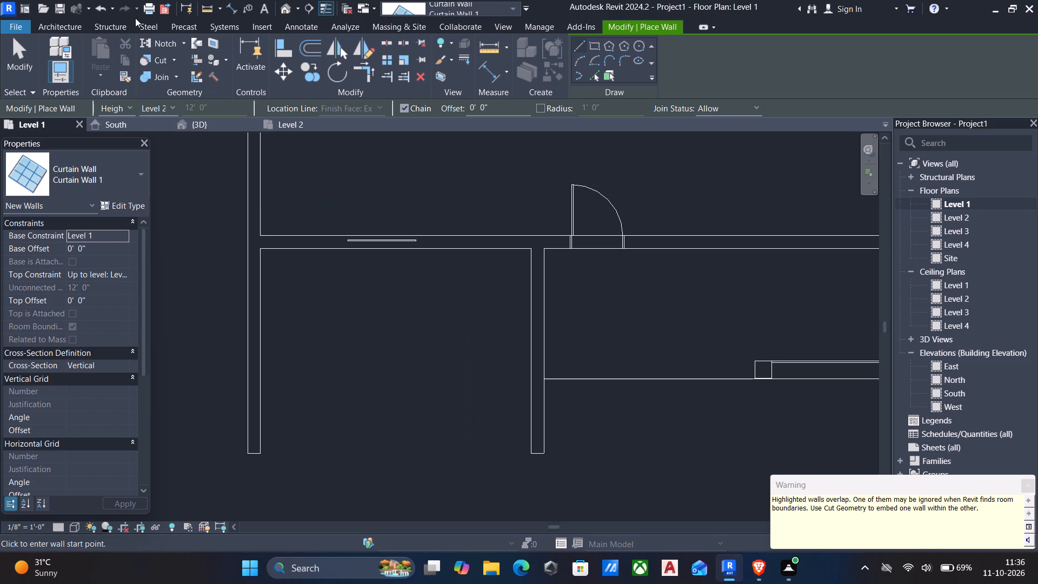
# Cut the 9" back wall with the embedded curtain wall and return to the 3D view.
pyautogui.click(151, 60)
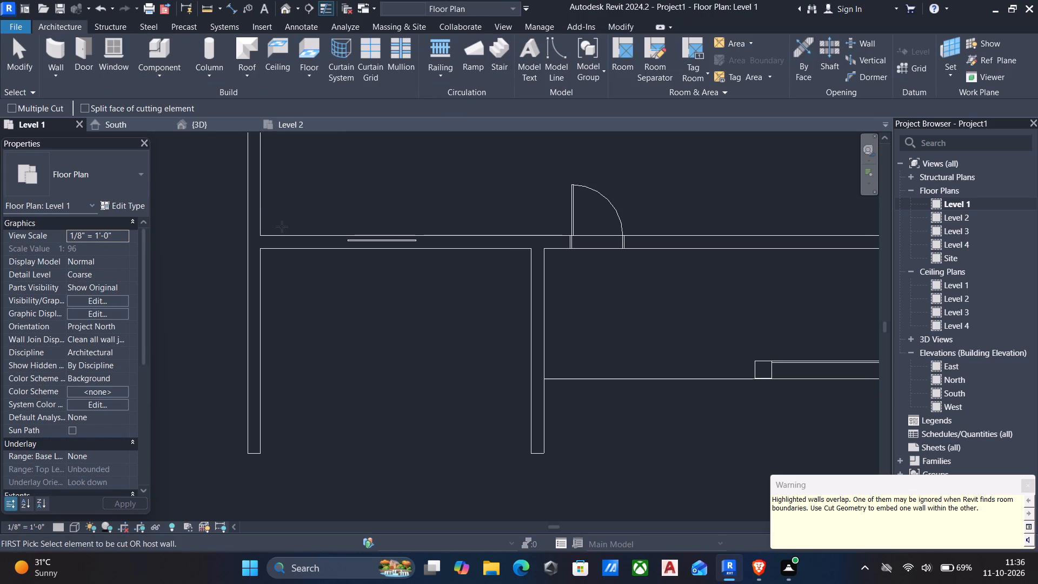
pyautogui.click(280, 235)
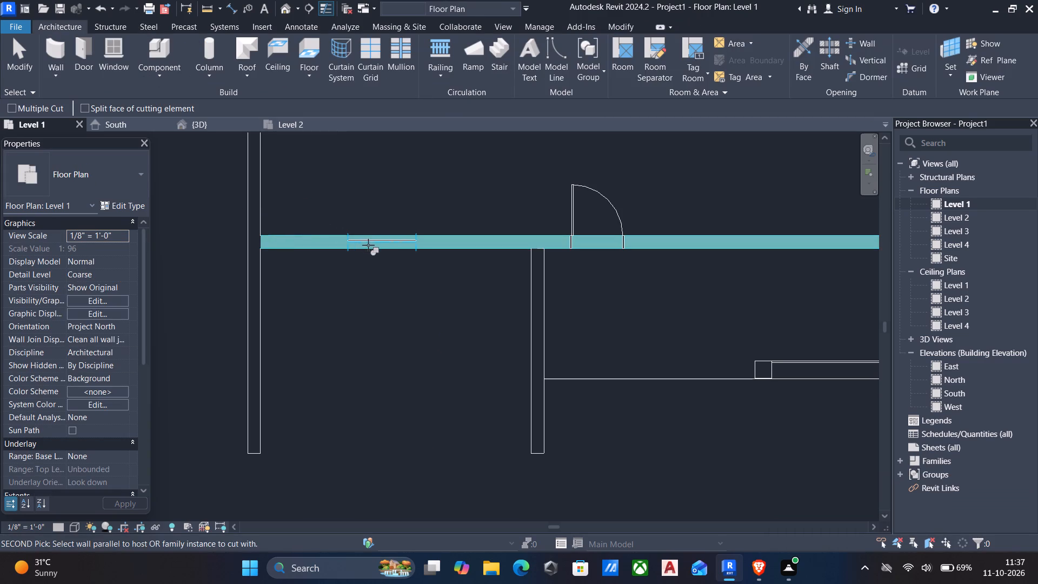
pyautogui.click(373, 242)
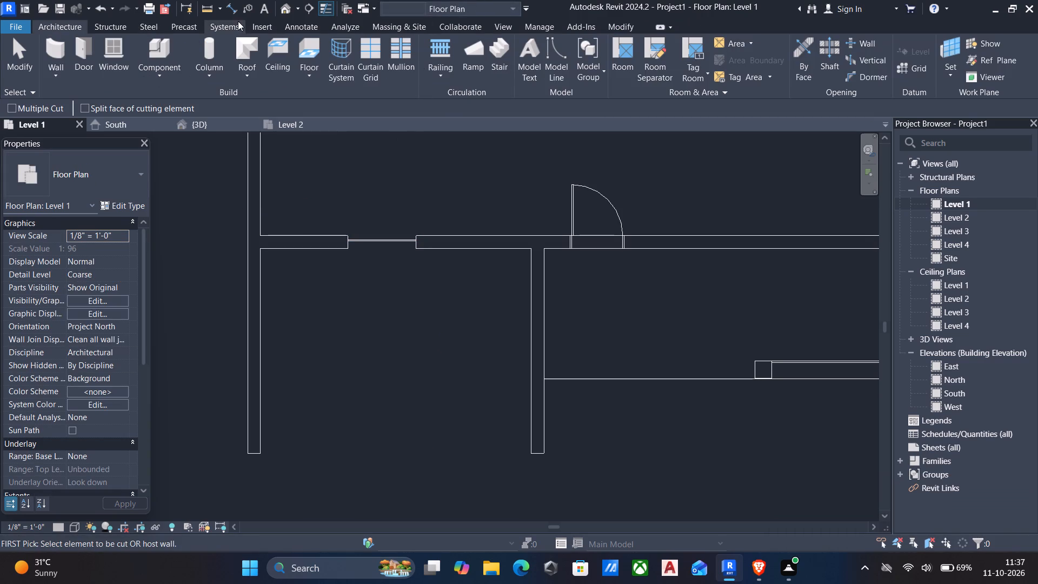
pyautogui.click(280, 10)
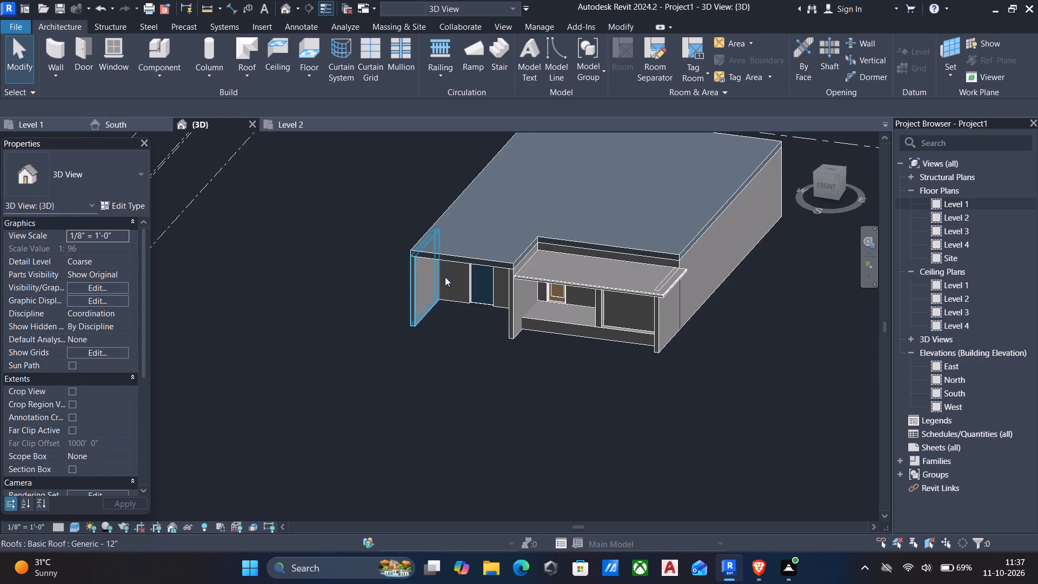
pyautogui.press('Escape')
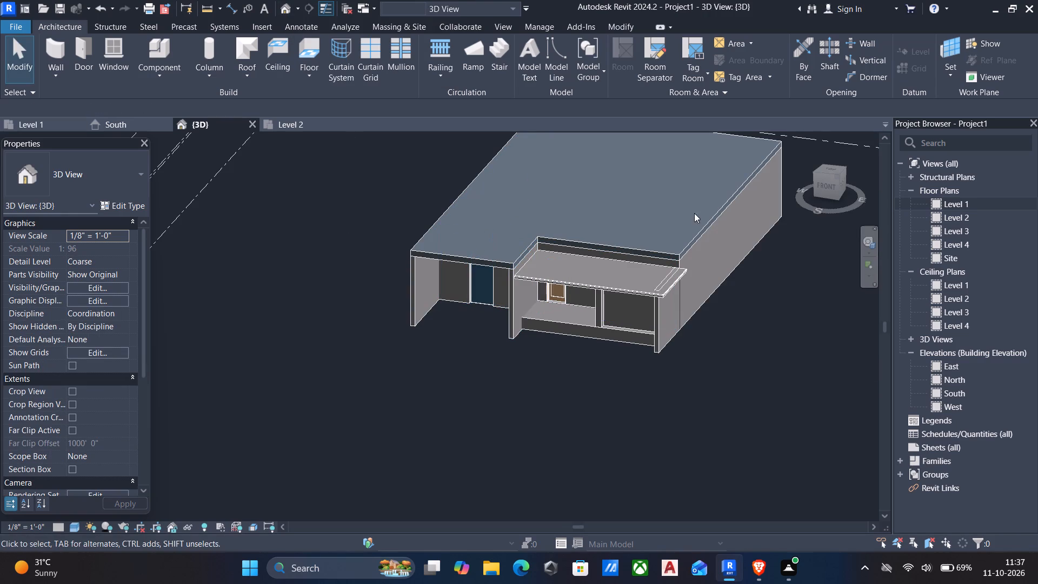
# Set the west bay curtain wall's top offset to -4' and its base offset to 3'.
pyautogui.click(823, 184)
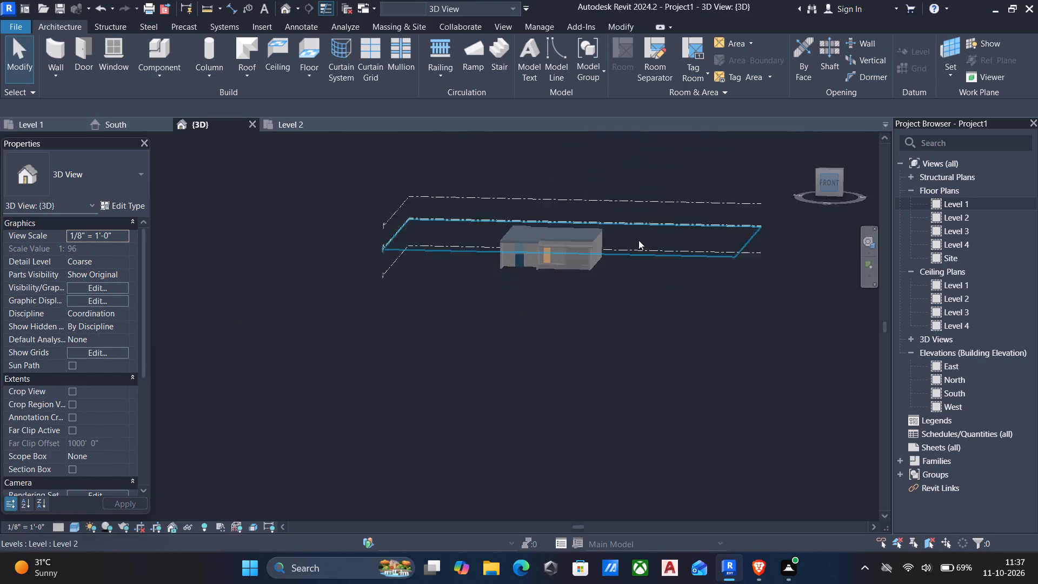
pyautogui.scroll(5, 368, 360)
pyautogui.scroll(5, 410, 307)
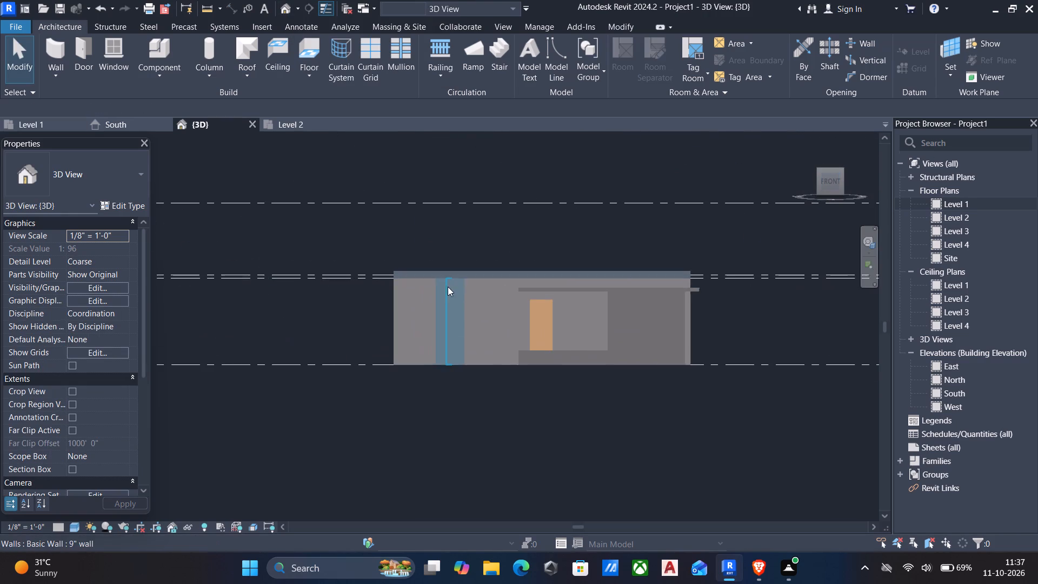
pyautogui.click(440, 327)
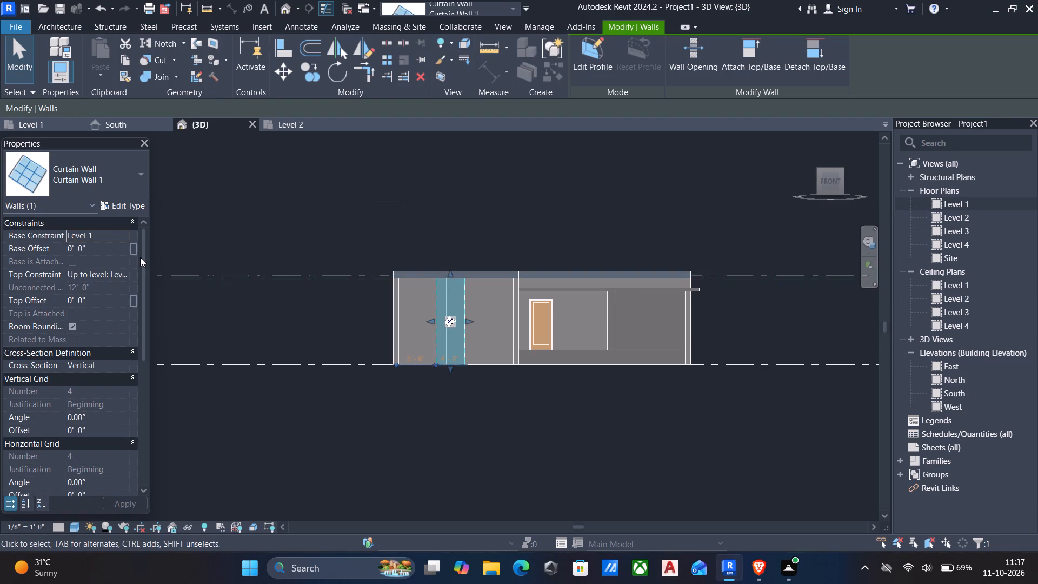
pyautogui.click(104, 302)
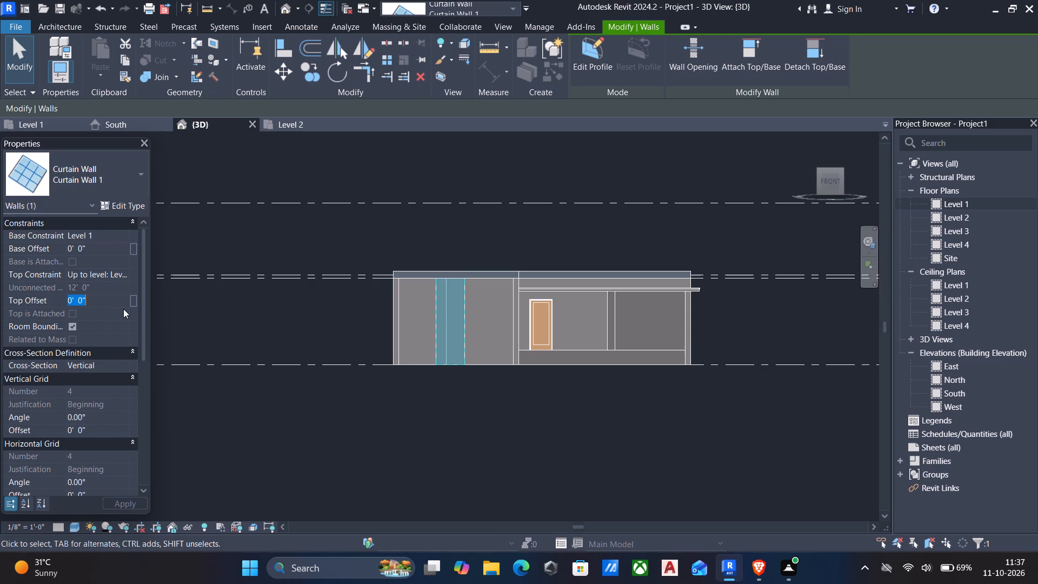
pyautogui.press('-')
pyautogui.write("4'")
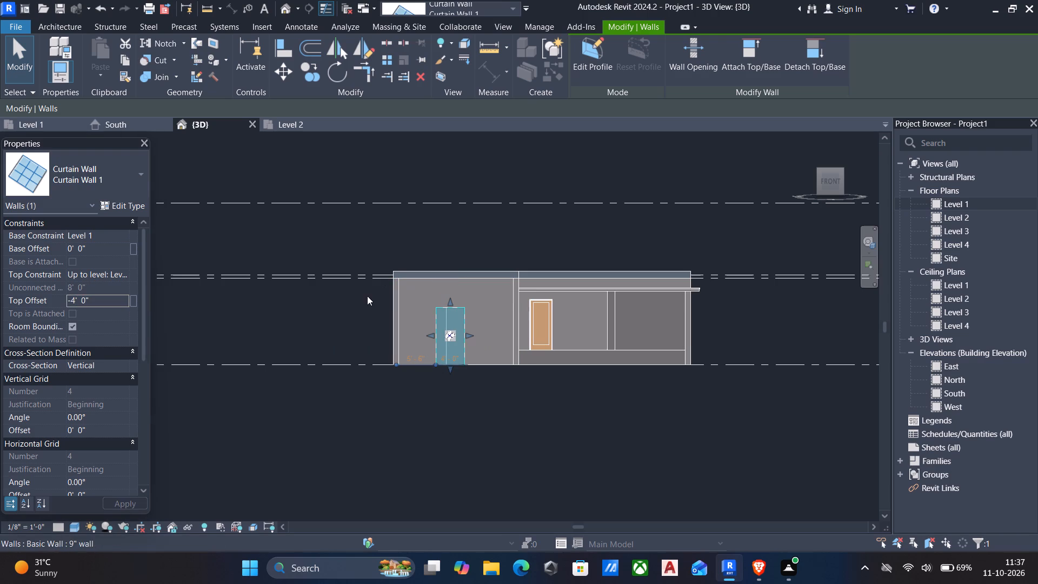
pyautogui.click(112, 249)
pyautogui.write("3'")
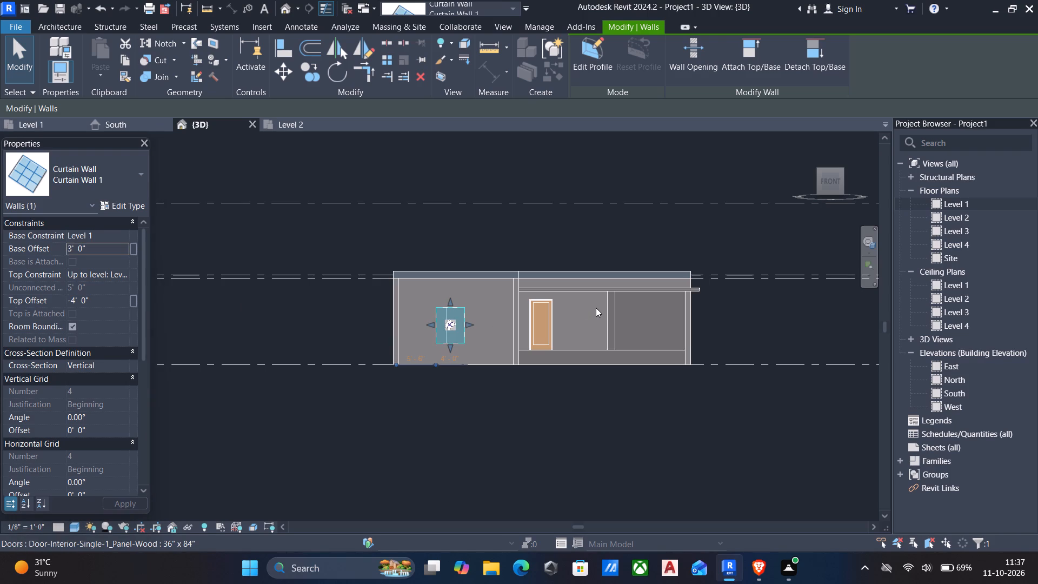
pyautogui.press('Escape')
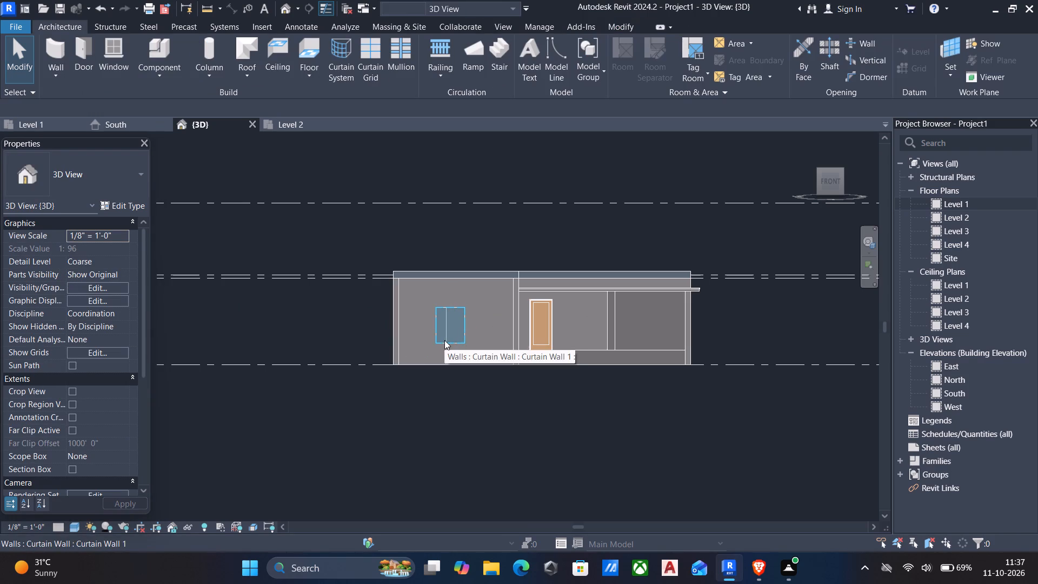
# Measure the height of the door beneath the canopy, from the raised floor to the top of its frame.
pyautogui.scroll(4, 539, 302)
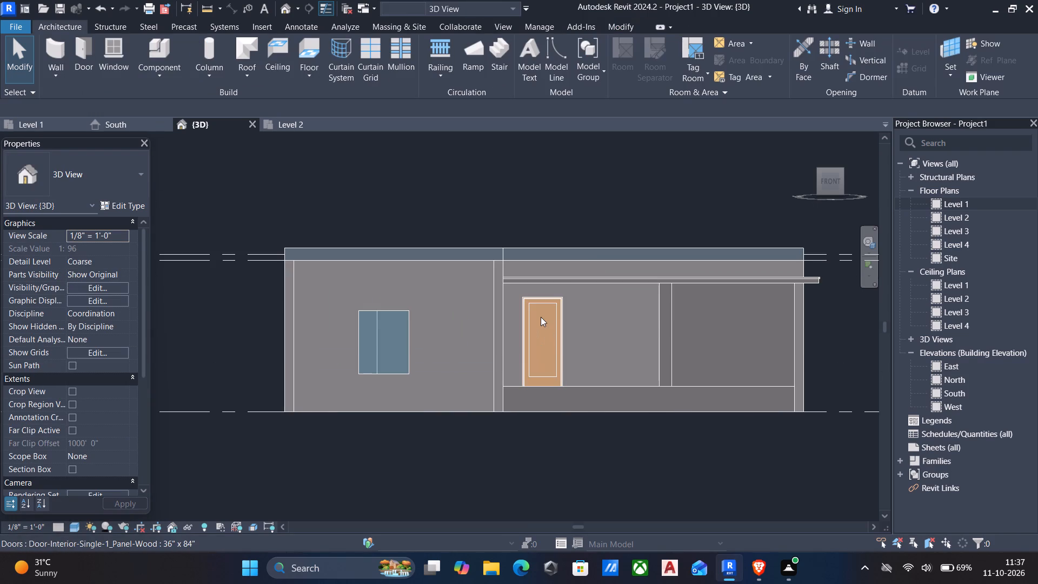
pyautogui.write('dd')
pyautogui.scroll(11, 527, 373)
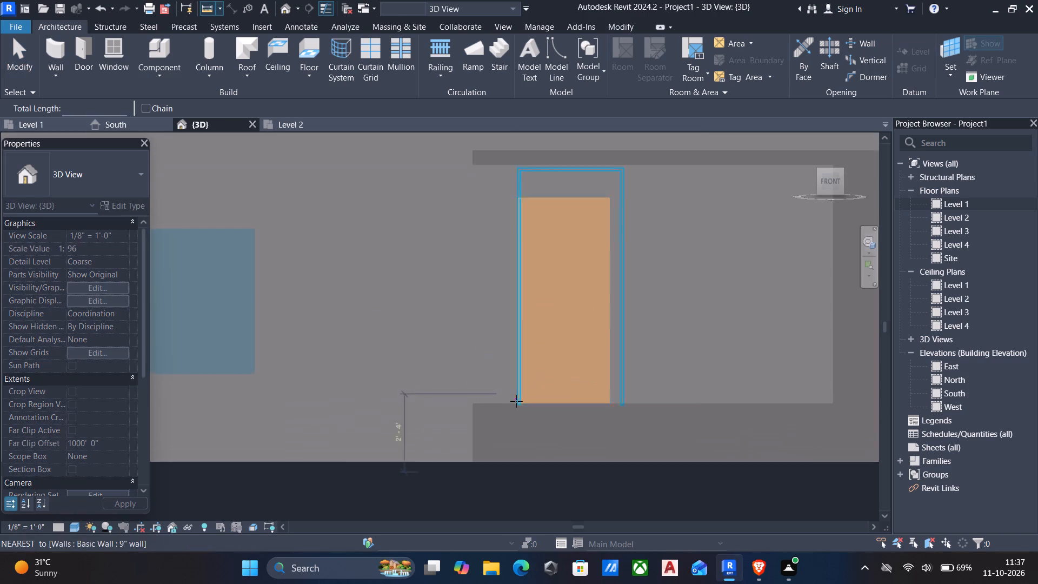
pyautogui.click(513, 413)
pyautogui.scroll(1, 515, 287)
pyautogui.moveTo(515, 287); pyautogui.dragTo(501, 440, button='middle')
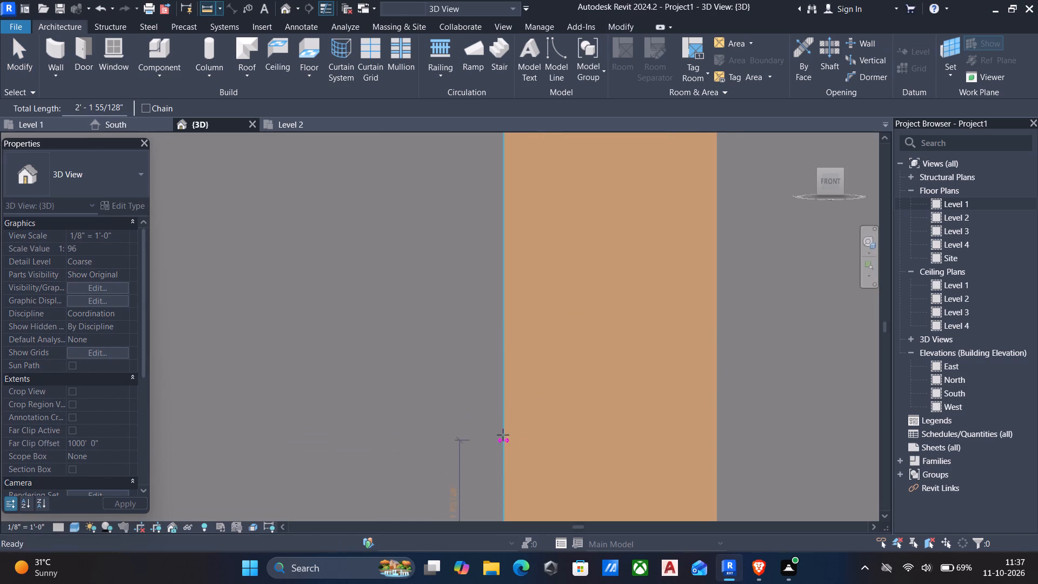
pyautogui.moveTo(494, 248); pyautogui.dragTo(481, 408, button='middle')
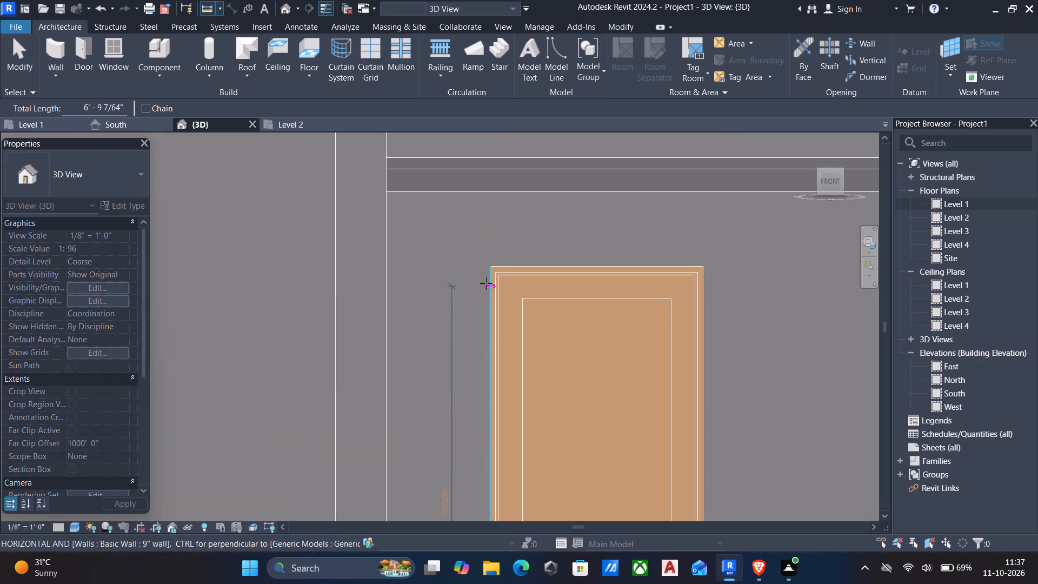
pyautogui.scroll(-3, 487, 268)
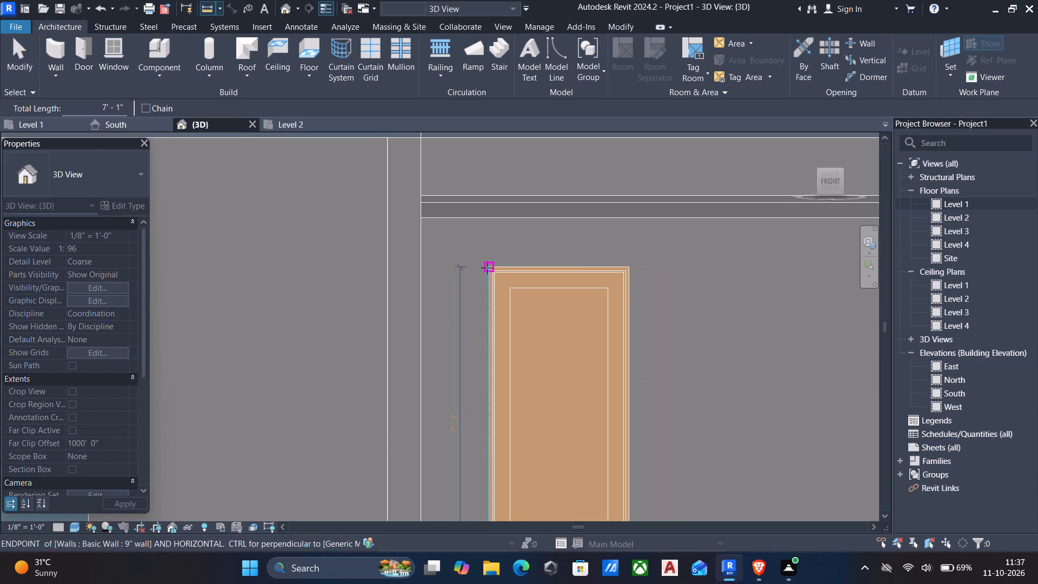
pyautogui.moveTo(488, 268); pyautogui.dragTo(483, 158, button='middle')
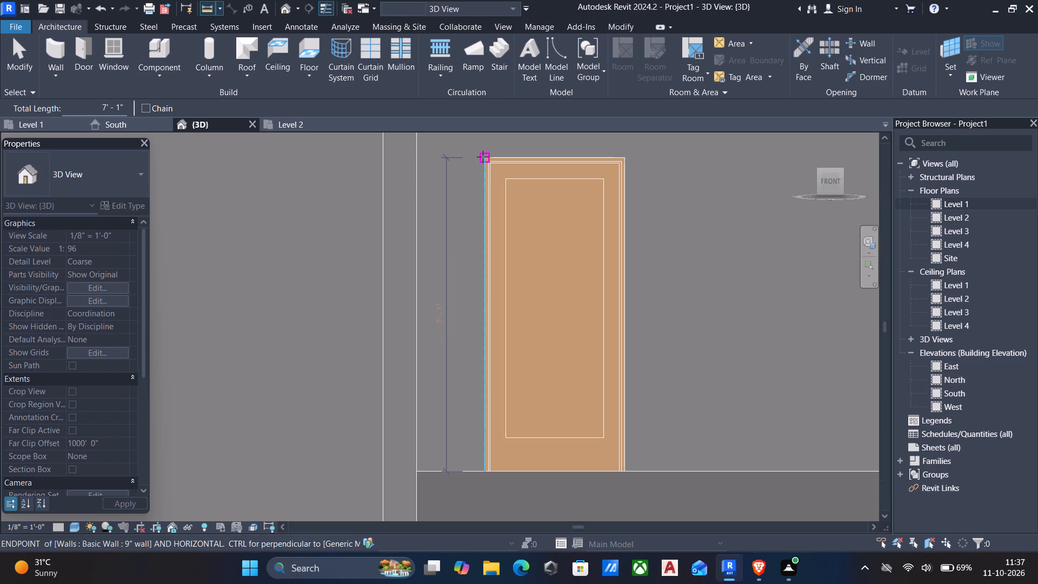
pyautogui.click(483, 157)
pyautogui.press('Escape')
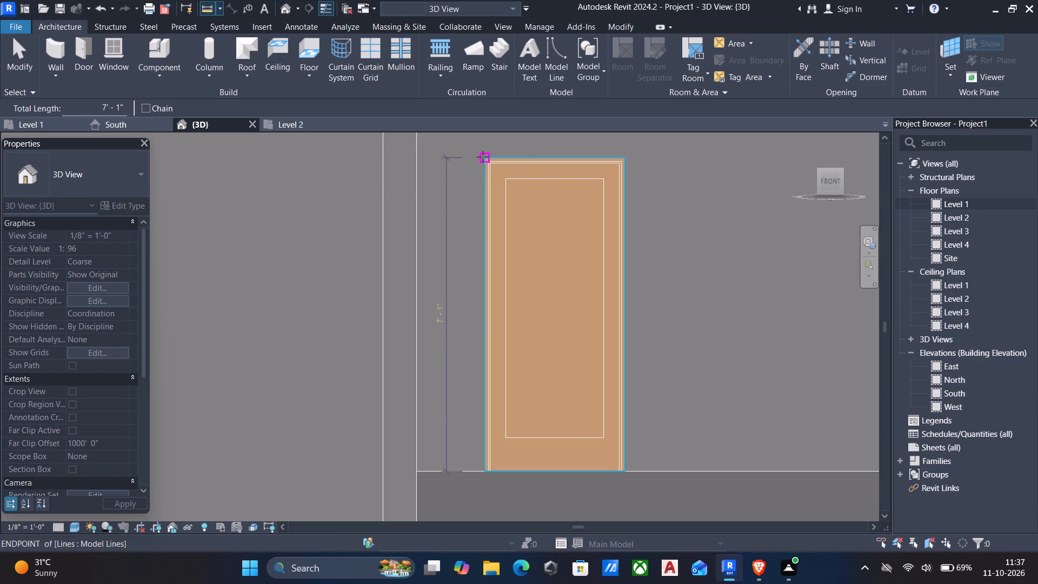
pyautogui.moveTo(479, 202); pyautogui.dragTo(547, 213, button='middle')
pyautogui.scroll(-6, 553, 209)
pyautogui.press('Escape')
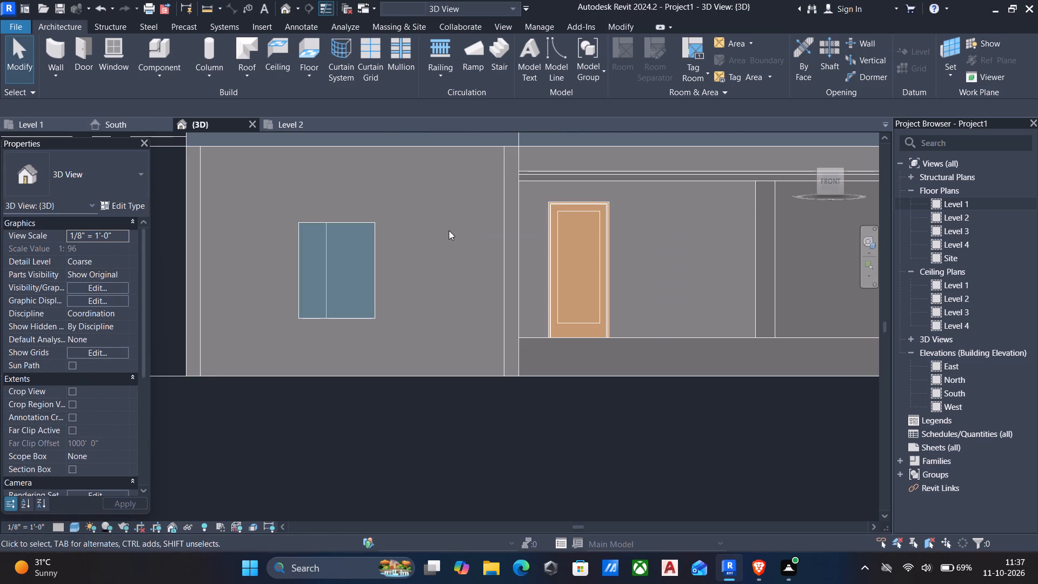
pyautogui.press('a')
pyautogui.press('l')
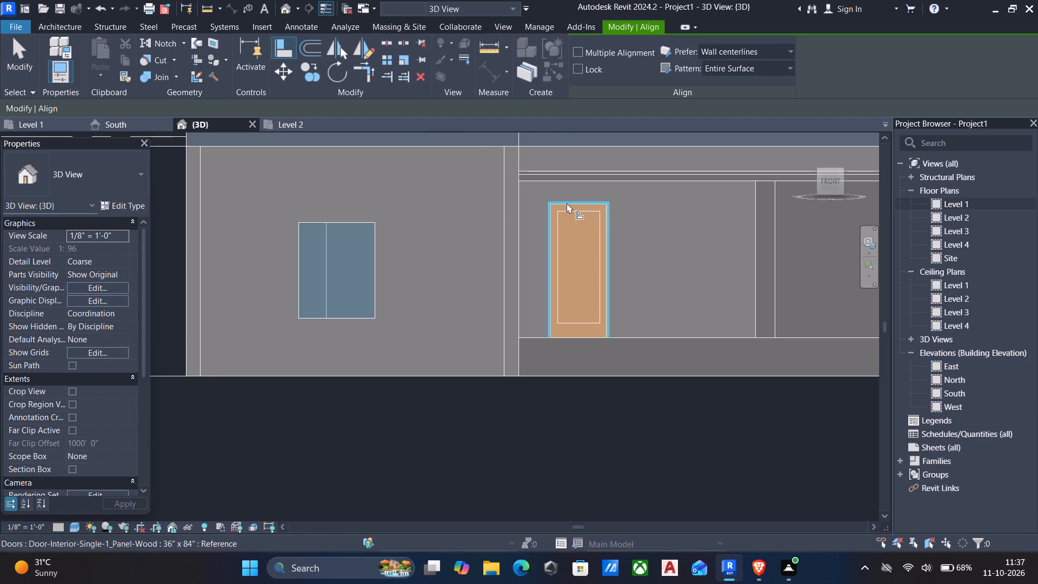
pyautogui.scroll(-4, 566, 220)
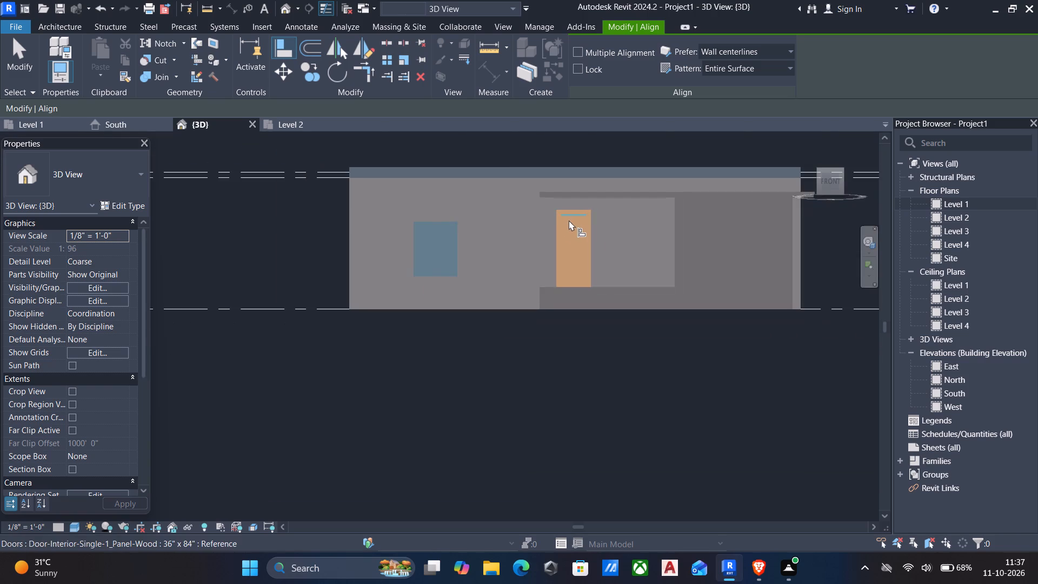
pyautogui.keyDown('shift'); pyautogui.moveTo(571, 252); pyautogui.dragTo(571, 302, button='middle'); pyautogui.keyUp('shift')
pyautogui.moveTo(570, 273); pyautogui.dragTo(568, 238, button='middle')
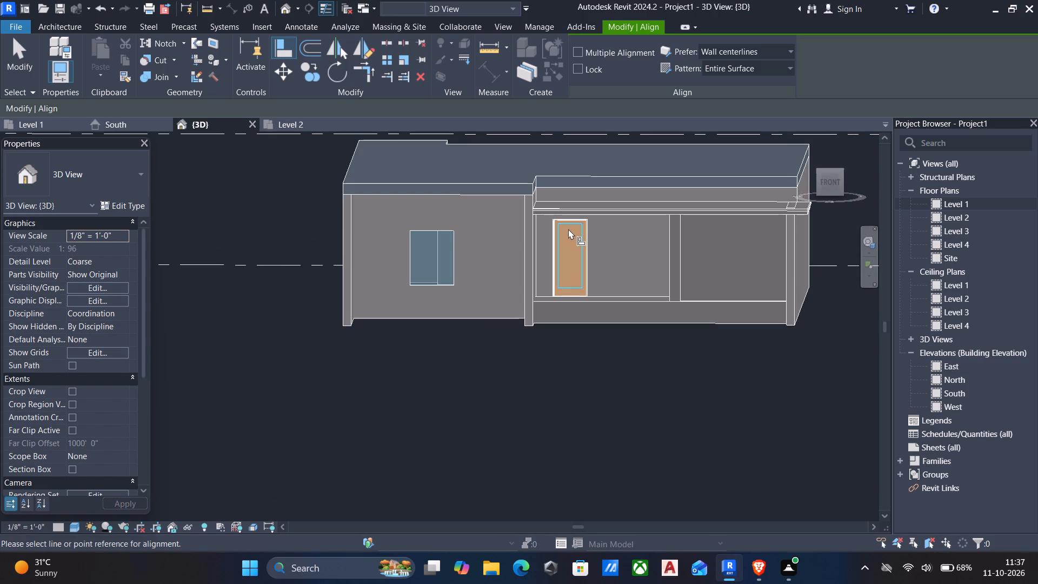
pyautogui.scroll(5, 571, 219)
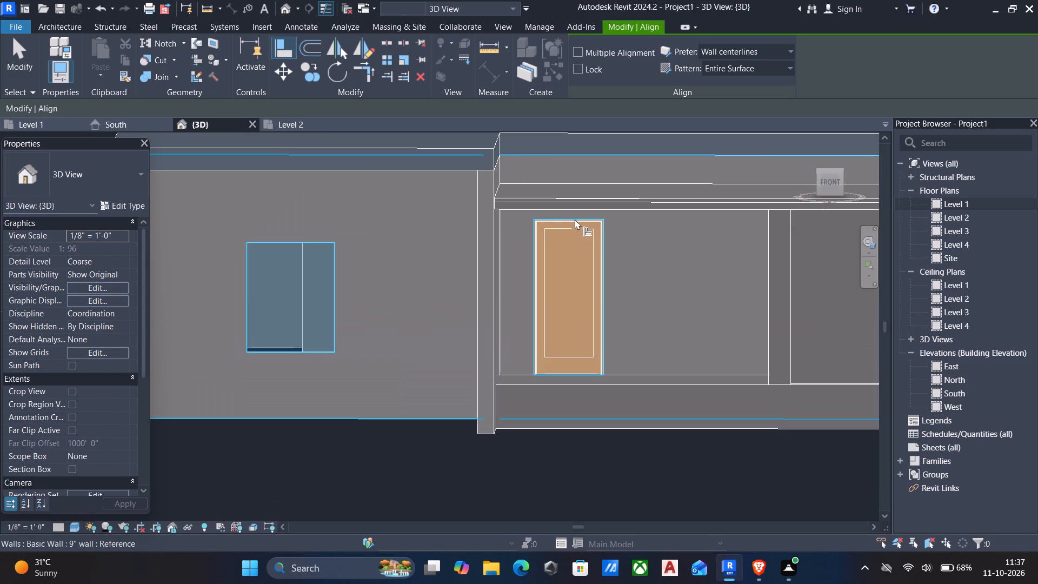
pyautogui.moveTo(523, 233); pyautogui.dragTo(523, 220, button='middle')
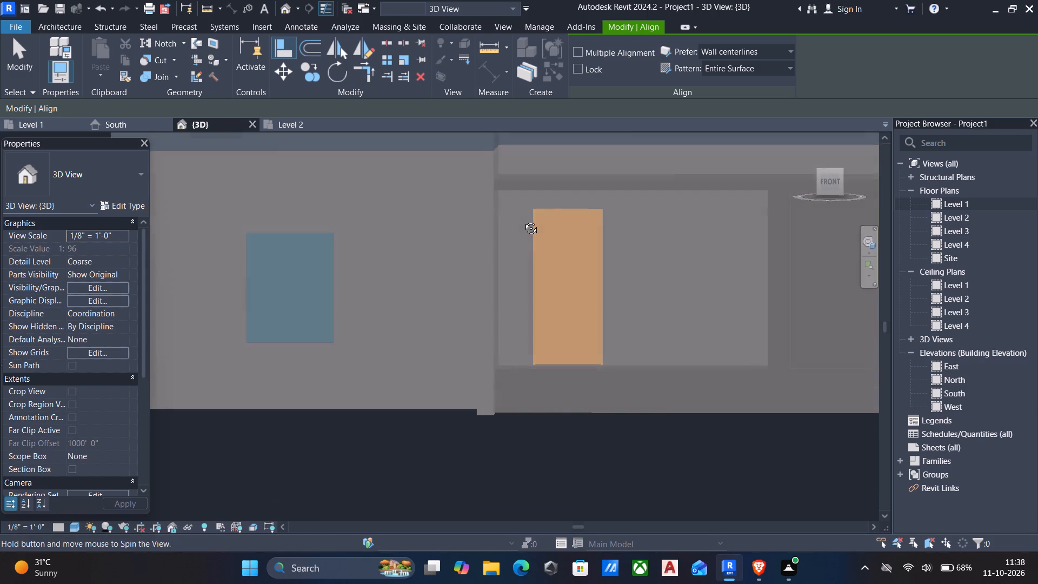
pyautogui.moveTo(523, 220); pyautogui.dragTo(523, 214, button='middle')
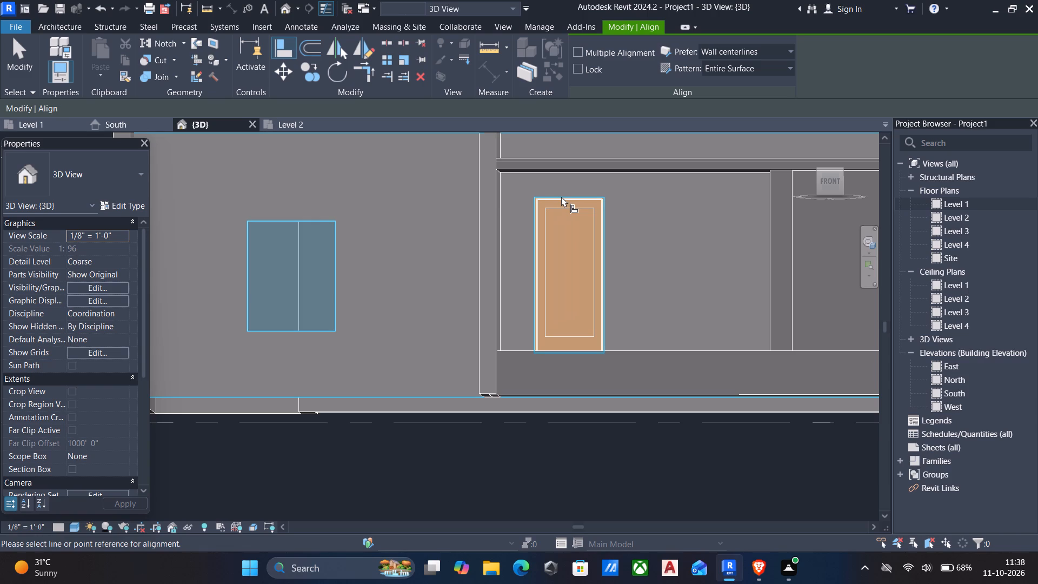
# In the South elevation, align the top edge of the curtain wall with the top of the door frame.
pyautogui.doubleClick(964, 389)
pyautogui.scroll(2, 455, 314)
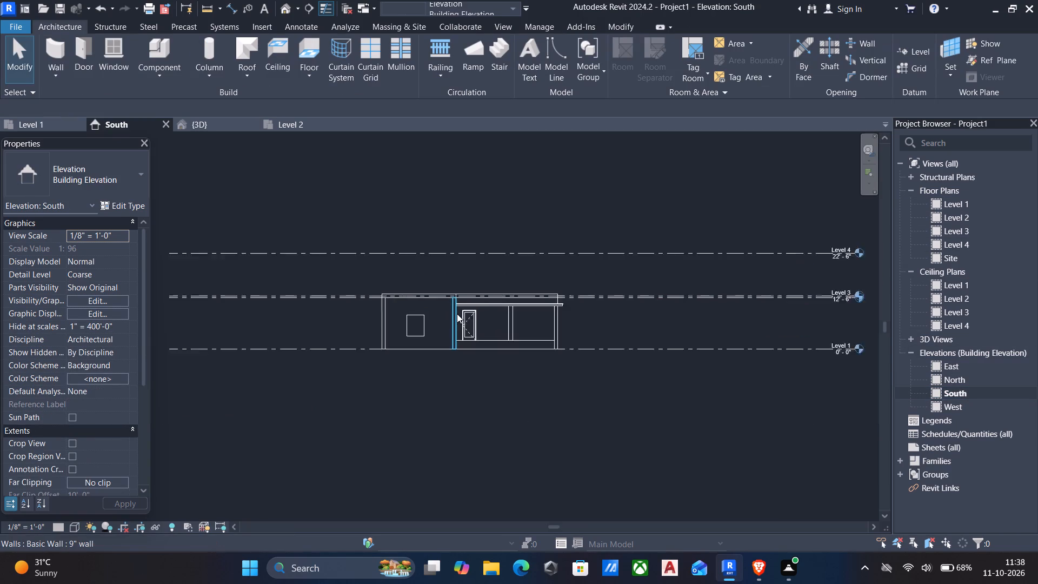
pyautogui.scroll(4, 457, 314)
pyautogui.press('a')
pyautogui.press('l')
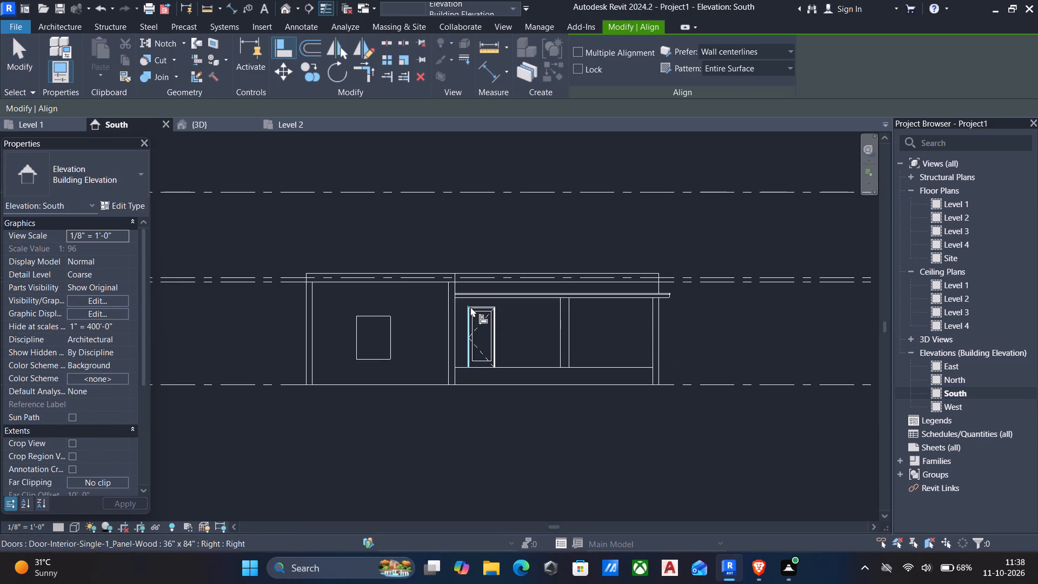
pyautogui.scroll(4, 476, 307)
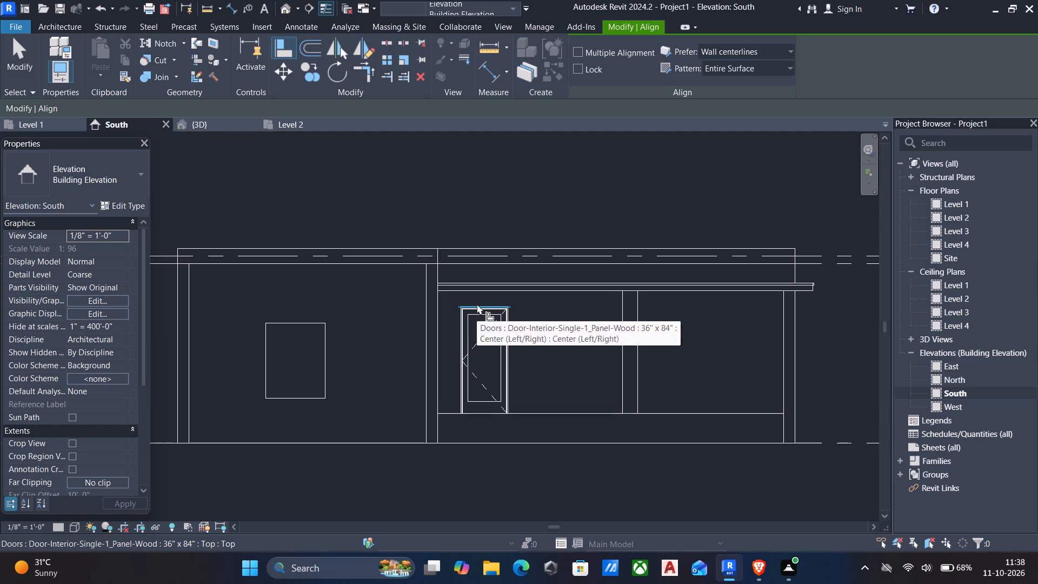
pyautogui.click(477, 304)
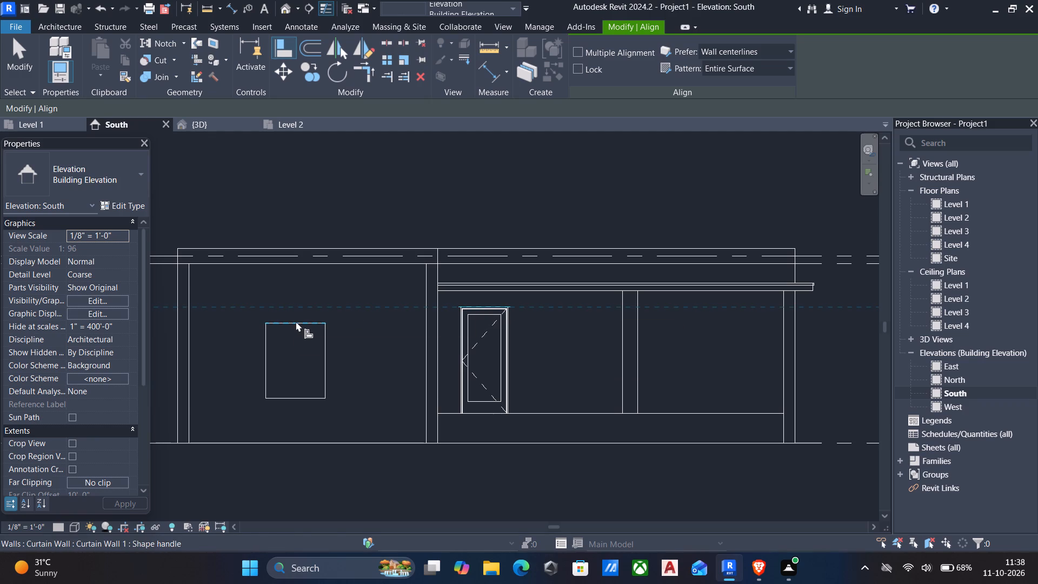
pyautogui.click(296, 321)
pyautogui.press('Escape')
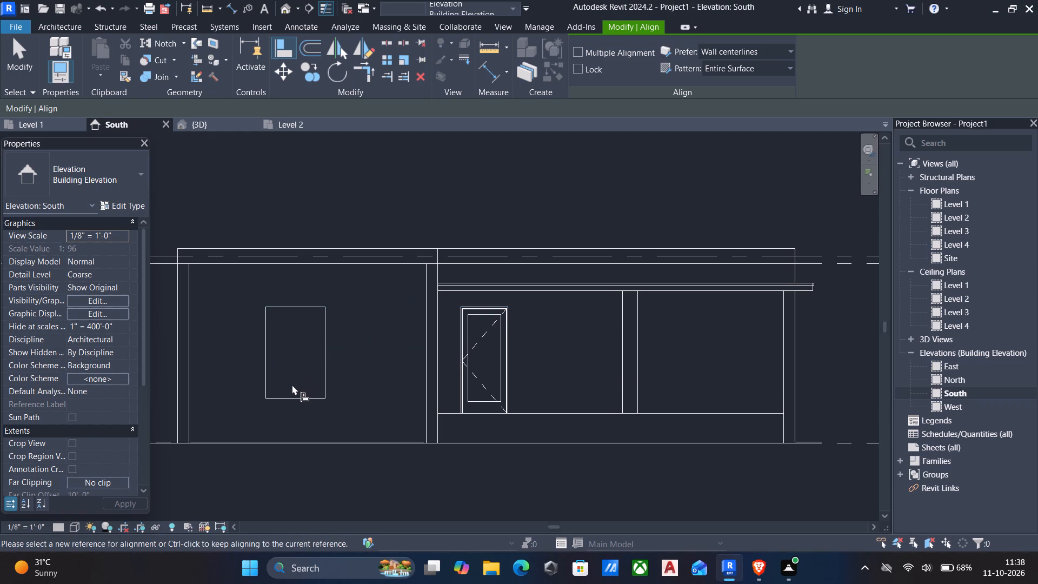
pyautogui.press('Escape')
# Set the curtain wall's base offset to 4'.
pyautogui.click(293, 399)
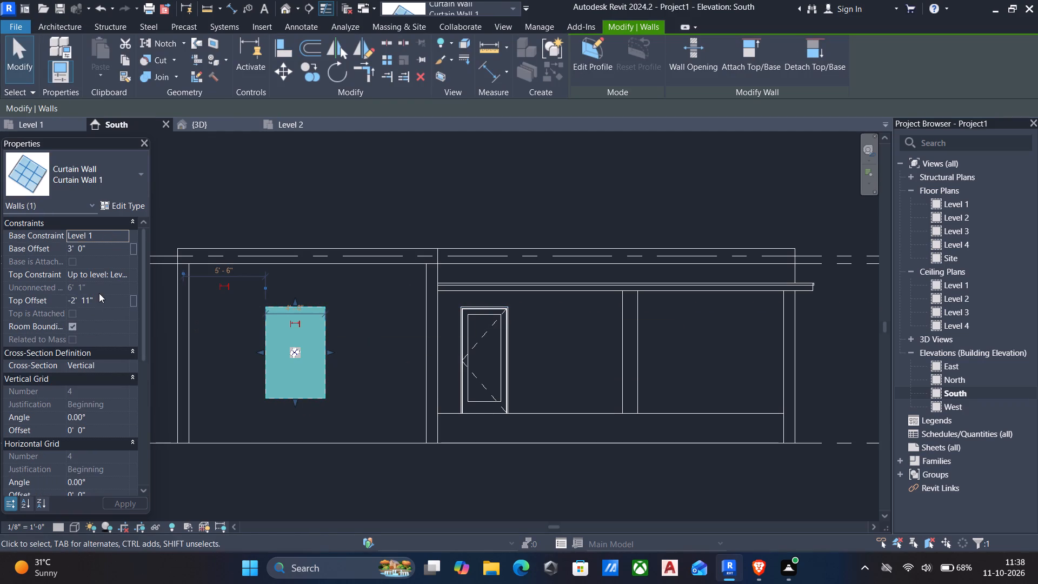
pyautogui.click(114, 249)
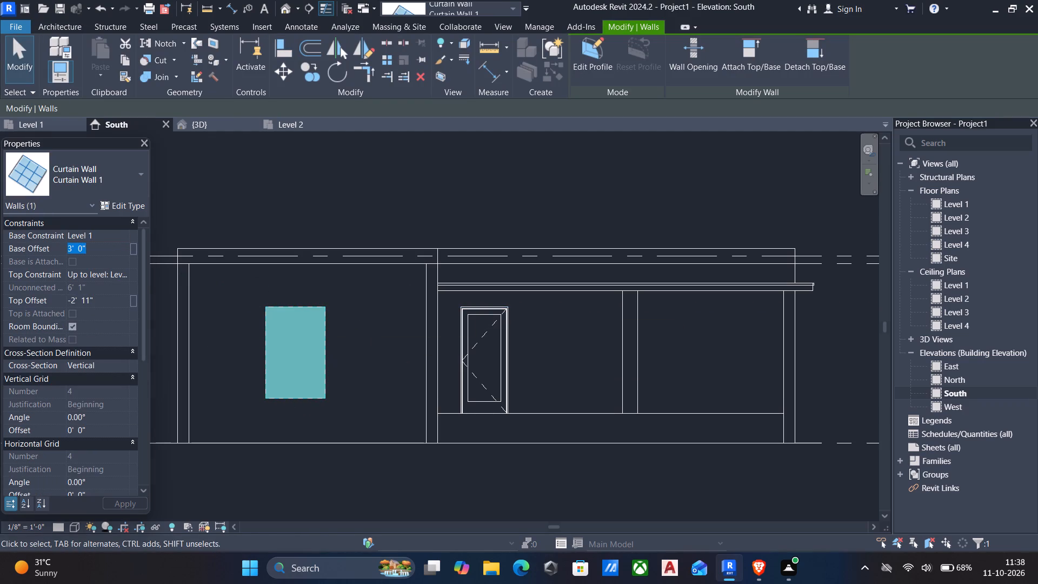
pyautogui.write("4'")
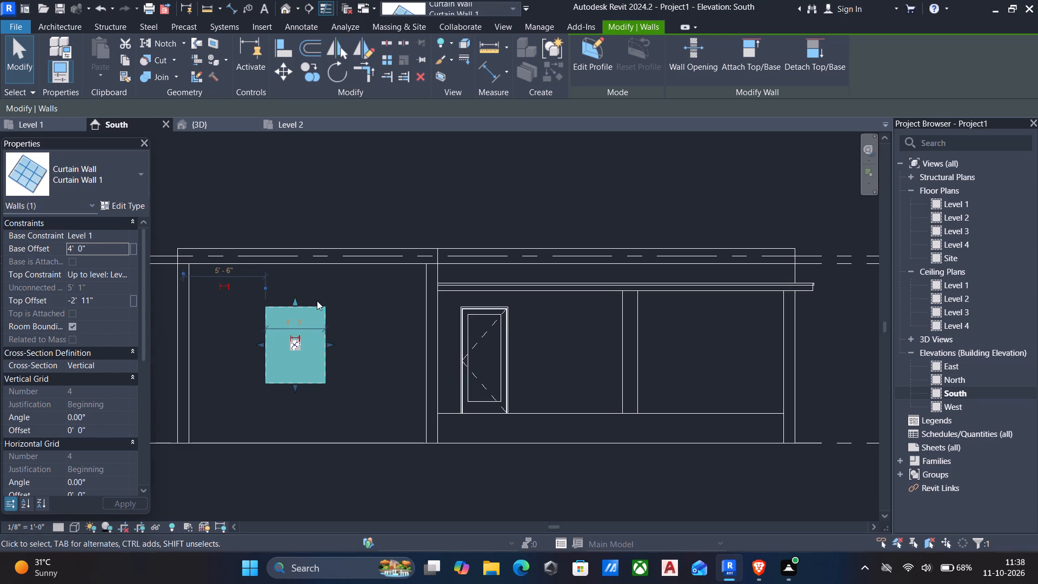
# In the 3D view, add a vertical curtain grid line at the curtain wall's midpoint, 2'-0" from each side.
pyautogui.click(281, 9)
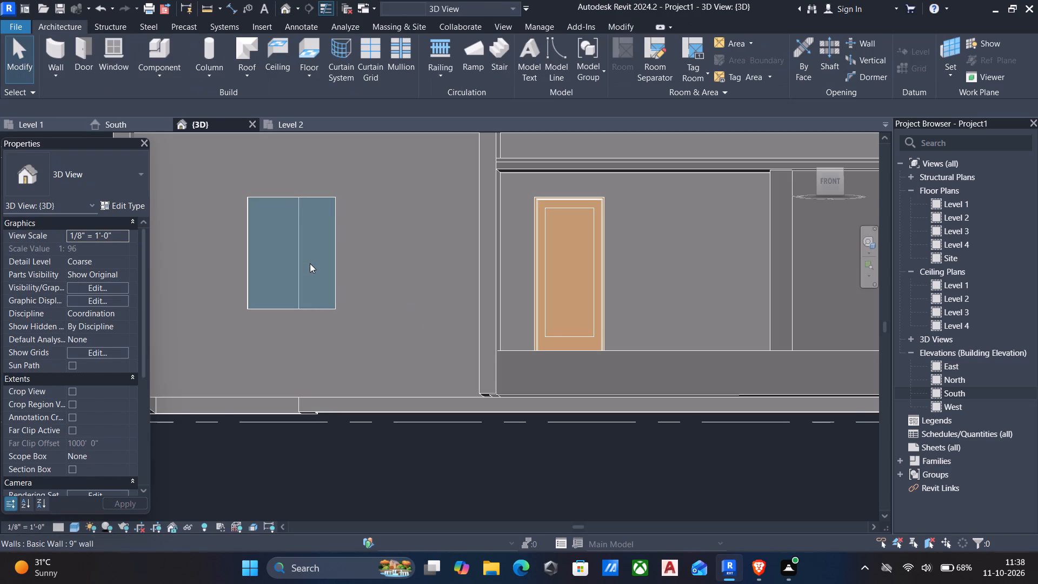
pyautogui.click(368, 52)
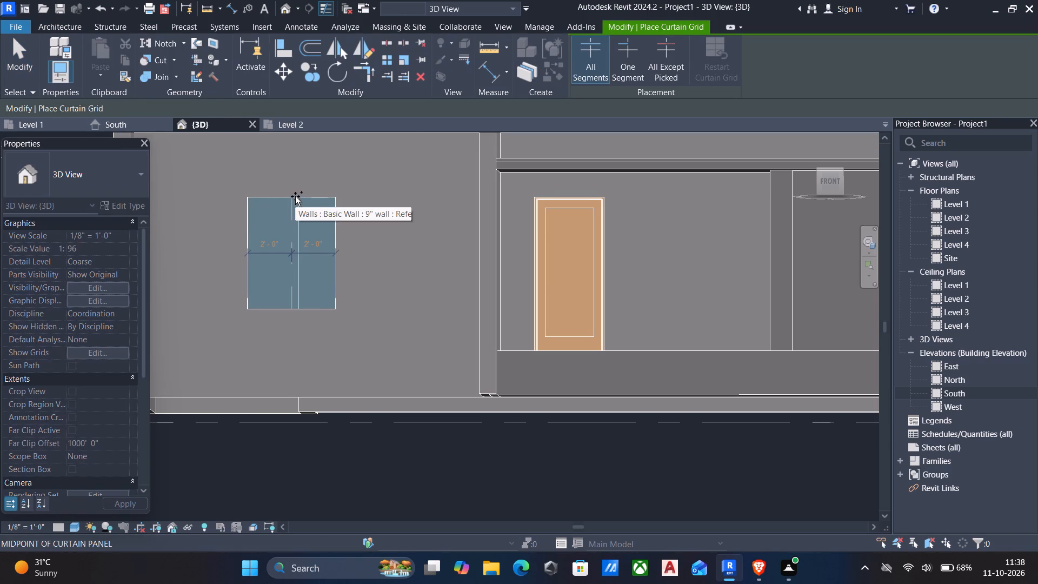
pyautogui.click(295, 196)
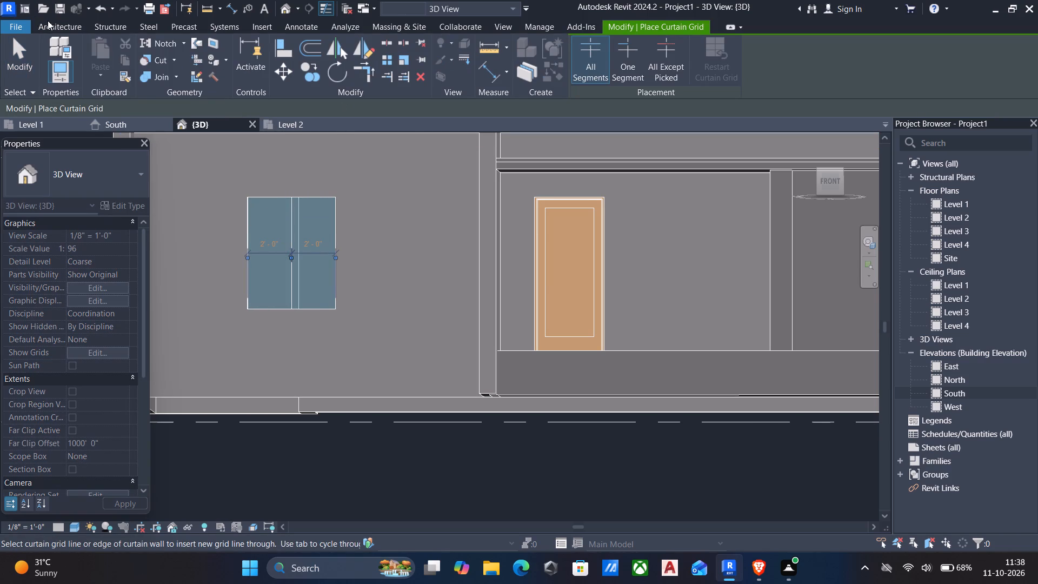
# Place 2.5" x 5" rectangular mullions on all grid lines of the curtain wall.
pyautogui.click(51, 23)
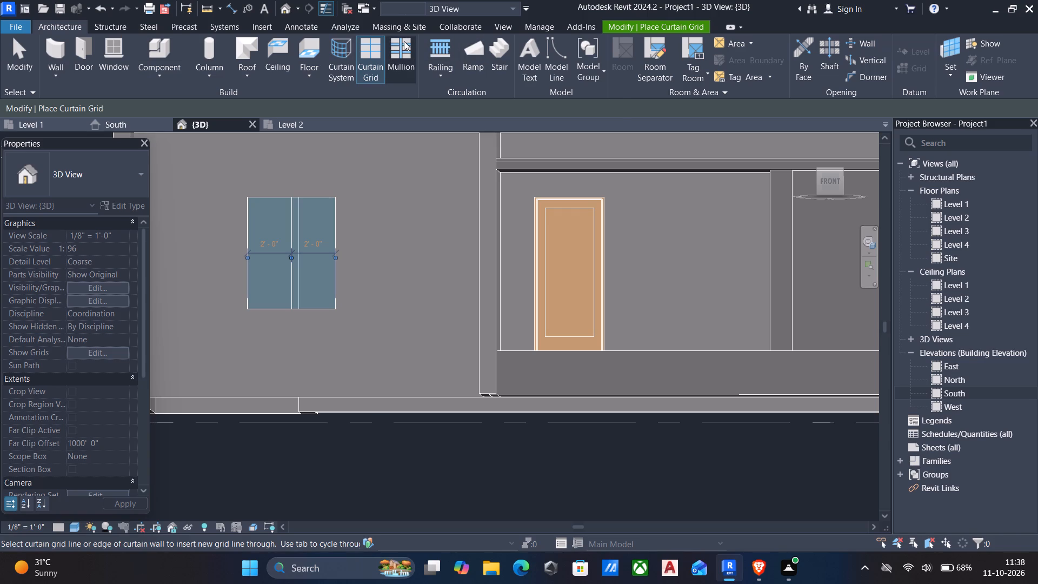
pyautogui.click(404, 41)
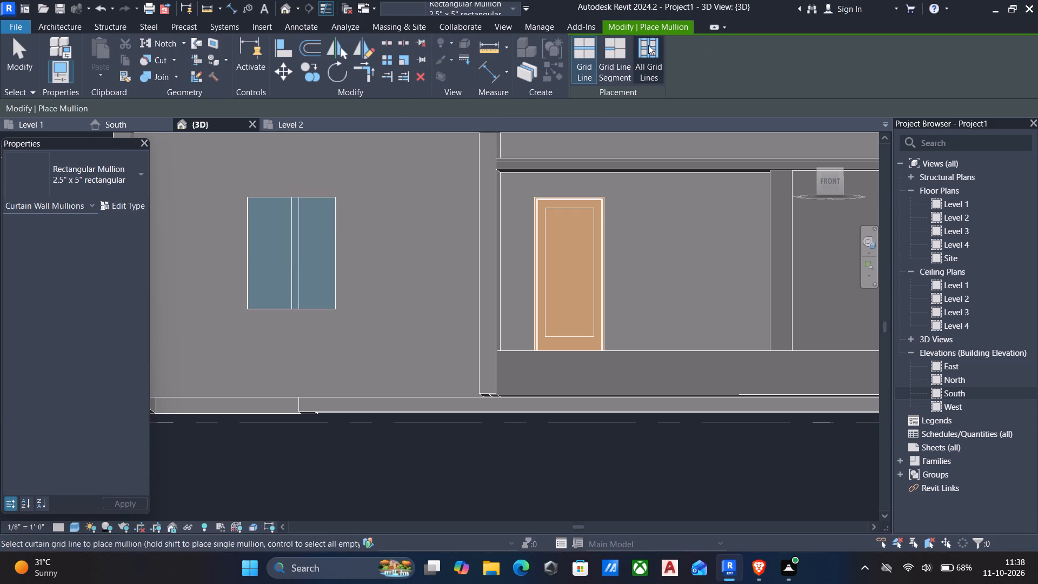
pyautogui.click(648, 45)
pyautogui.click(288, 238)
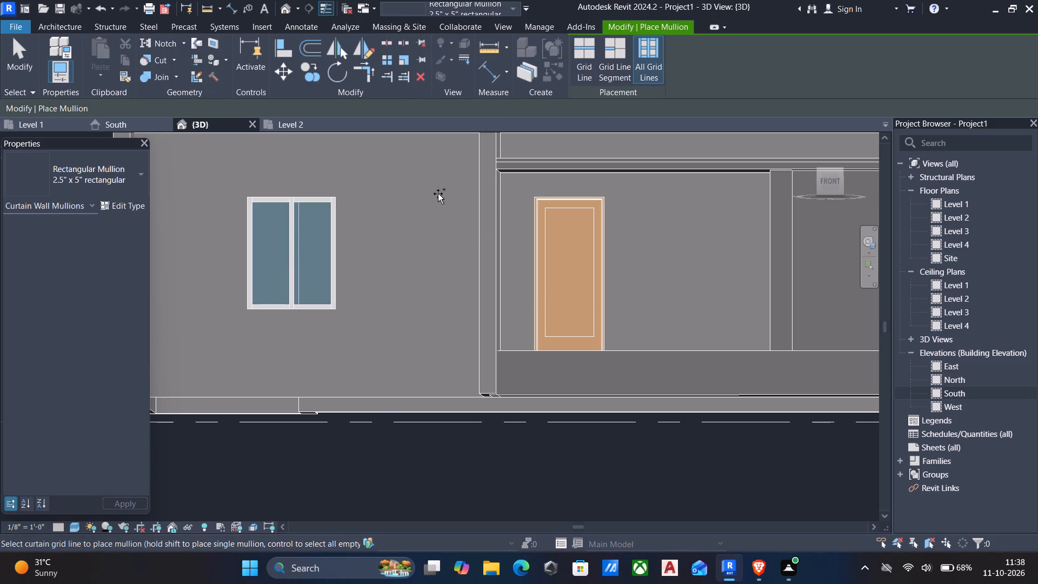
# Examine the finished mullioned window and the building's south side from several angles in the 3D view.
pyautogui.press('Escape')
pyautogui.scroll(-3, 496, 218)
pyautogui.keyDown('shift'); pyautogui.moveTo(504, 208); pyautogui.dragTo(505, 210, button='middle'); pyautogui.keyUp('shift')
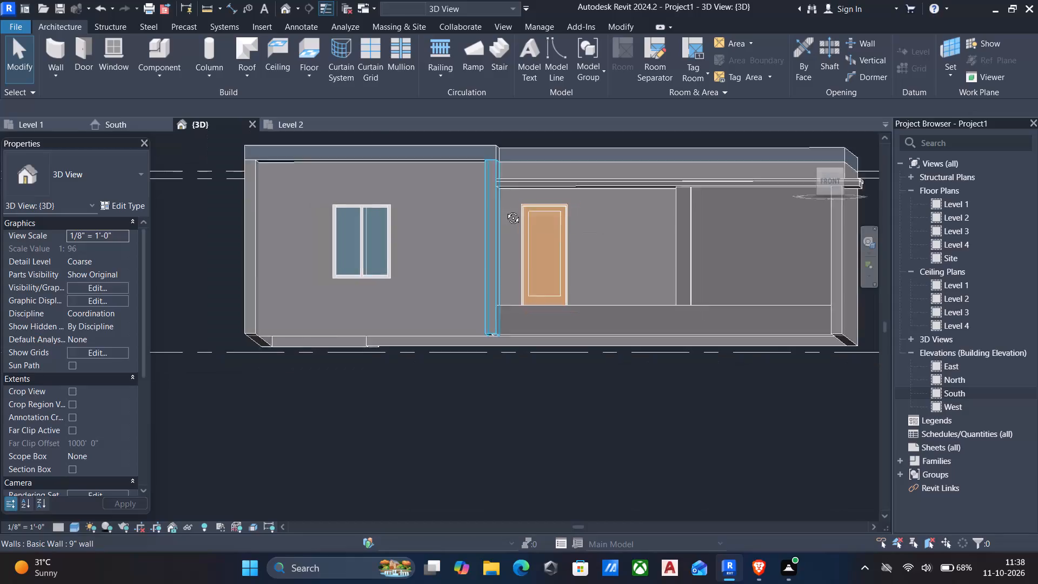
pyautogui.keyDown('shift'); pyautogui.moveTo(505, 210); pyautogui.dragTo(459, 290, button='middle'); pyautogui.keyUp('shift')
pyautogui.moveTo(195, 263); pyautogui.dragTo(271, 215, button='middle')
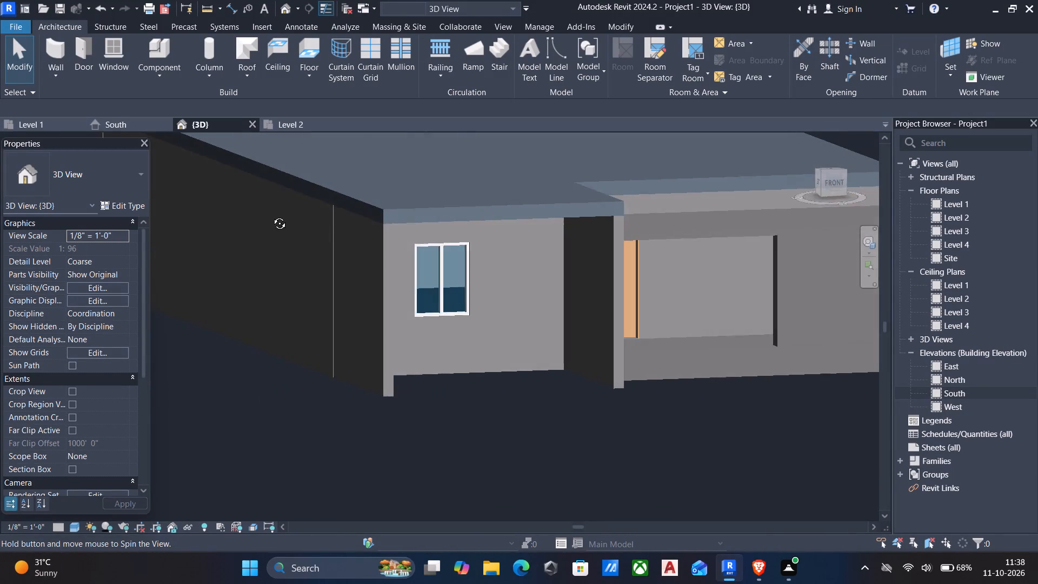
pyautogui.moveTo(271, 215); pyautogui.dragTo(248, 215, button='middle')
pyautogui.scroll(-3, 462, 234)
pyautogui.keyDown('shift'); pyautogui.moveTo(500, 230); pyautogui.dragTo(468, 253, button='middle'); pyautogui.keyUp('shift')
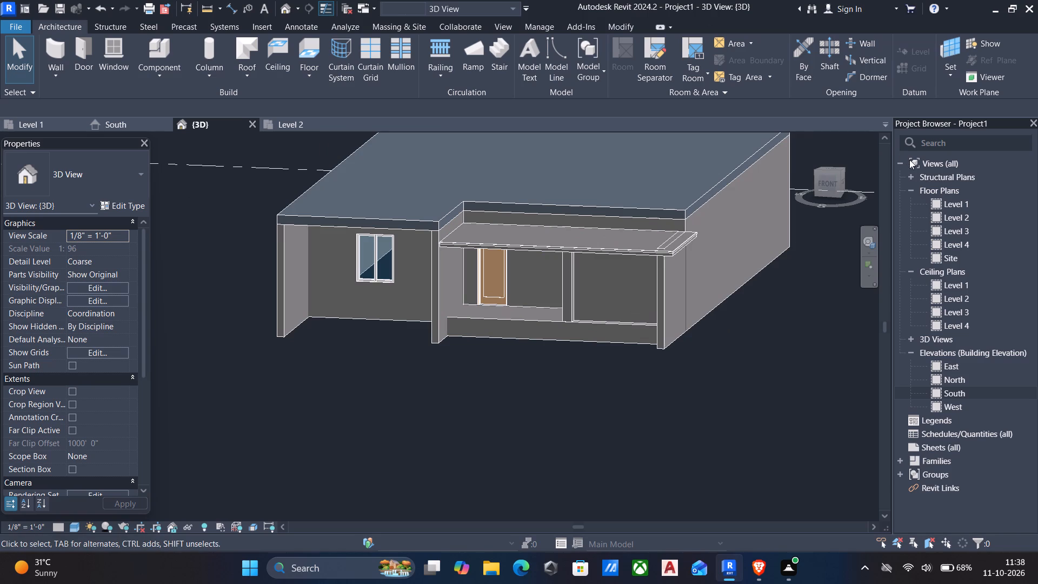
# In the Level 1 plan, draw a 5'-0" curtain wall along the centreline of the 9" wall, east of the door.
pyautogui.doubleClick(985, 203)
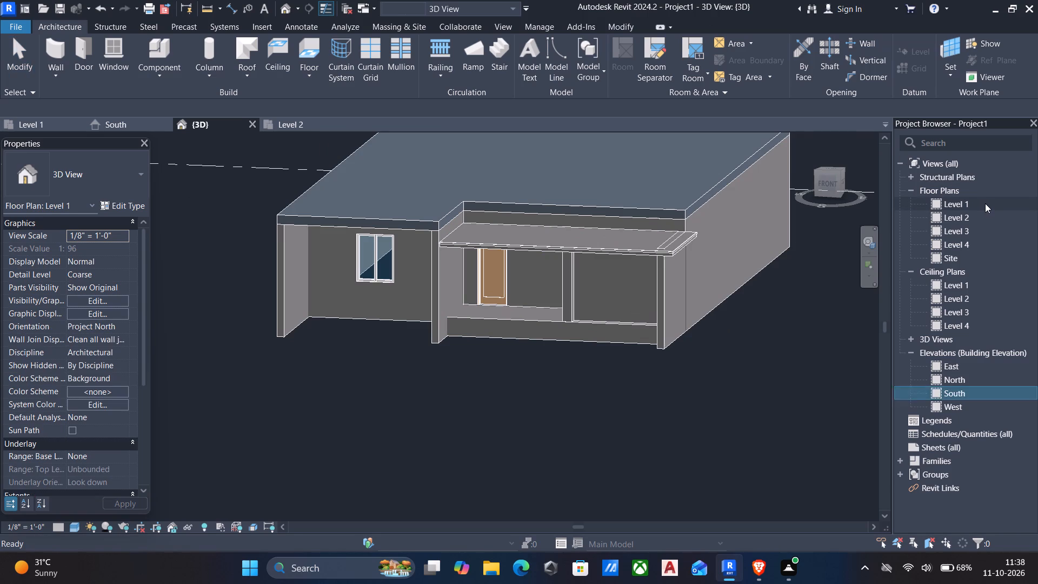
pyautogui.scroll(-3, 731, 301)
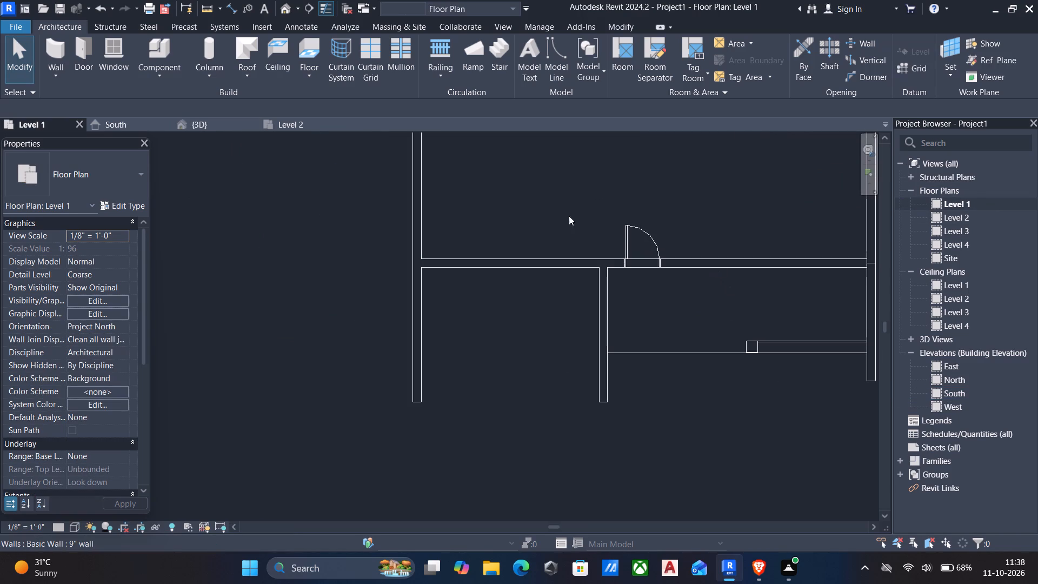
pyautogui.click(52, 49)
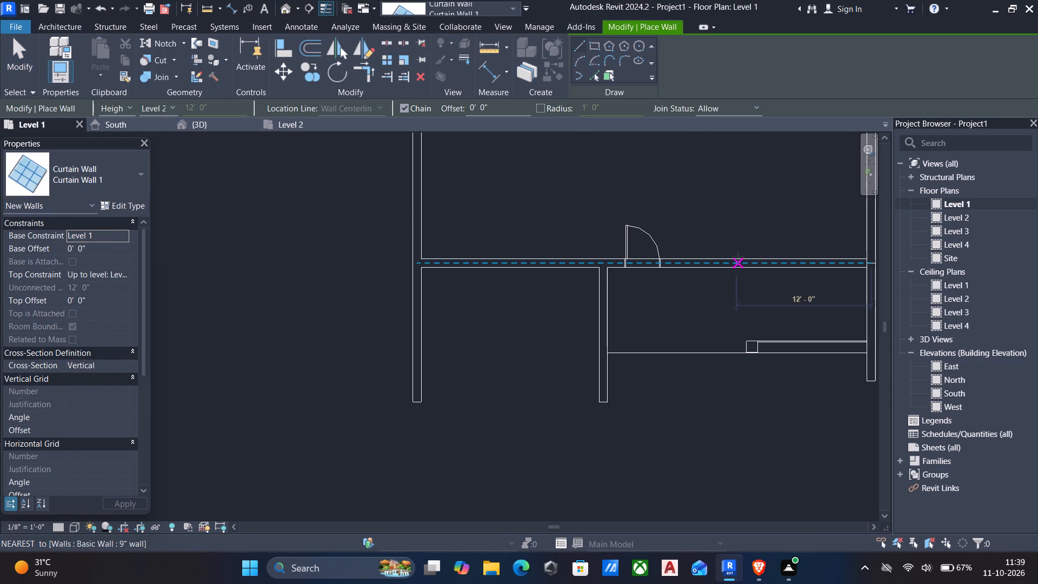
pyautogui.scroll(1, 738, 257)
pyautogui.click(722, 269)
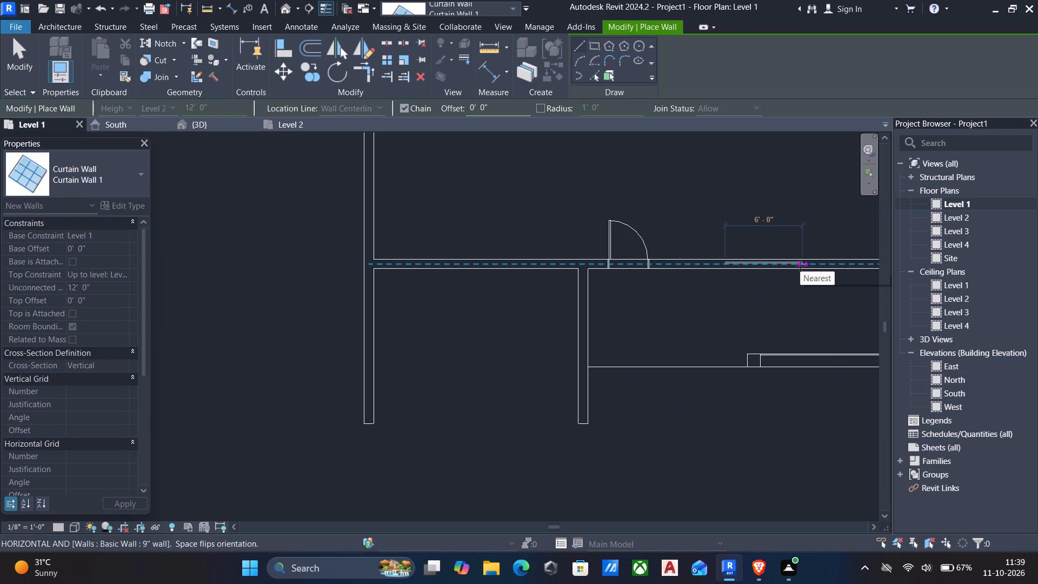
pyautogui.scroll(4, 800, 266)
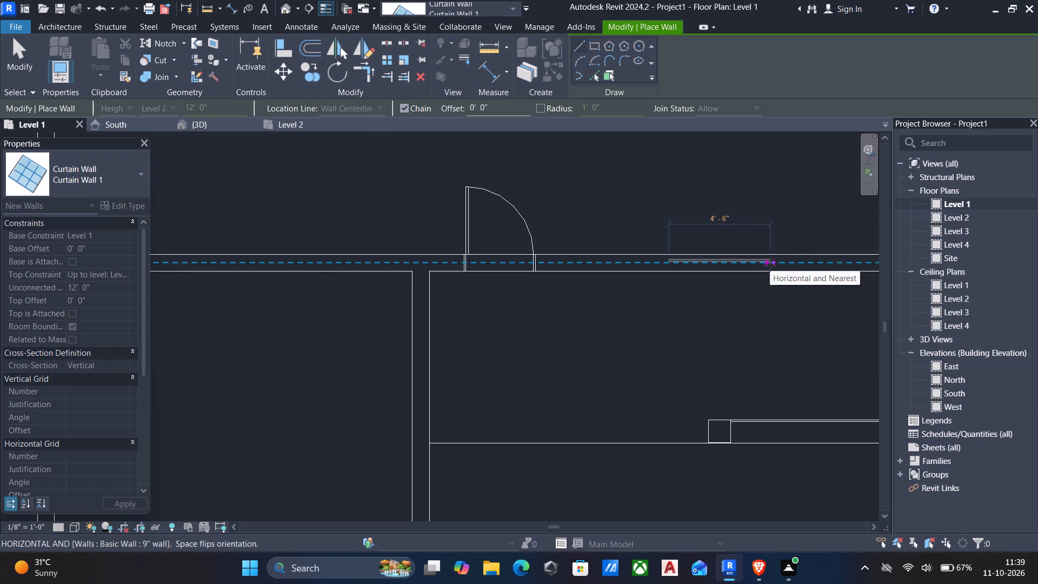
pyautogui.scroll(4, 770, 266)
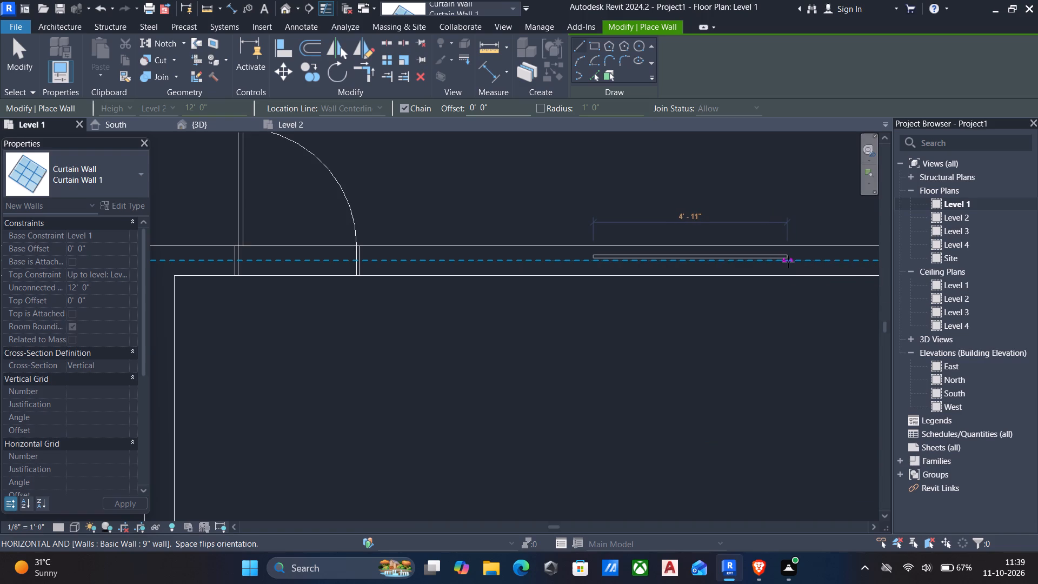
pyautogui.click(790, 262)
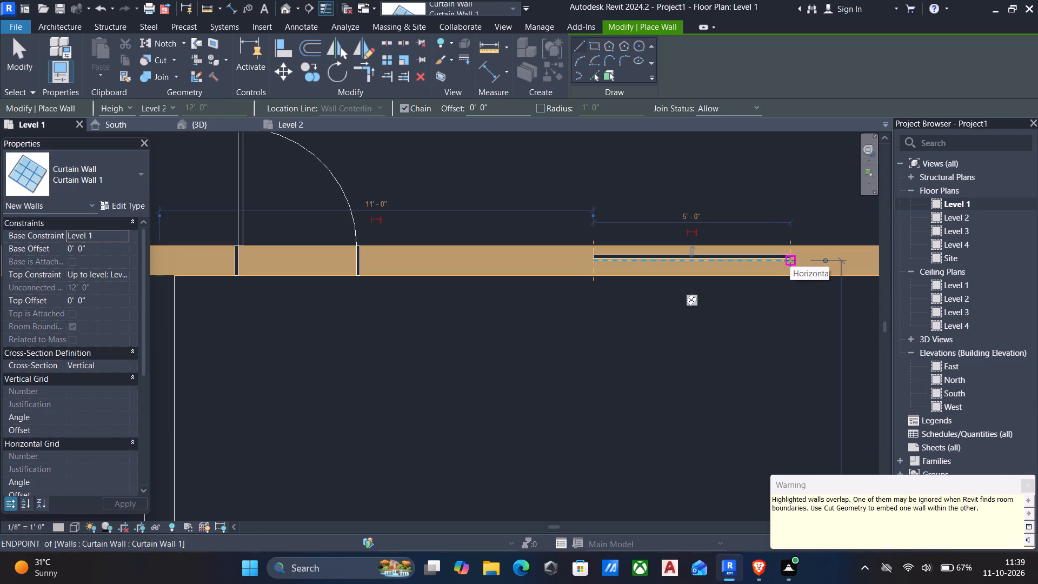
pyautogui.press('Escape')
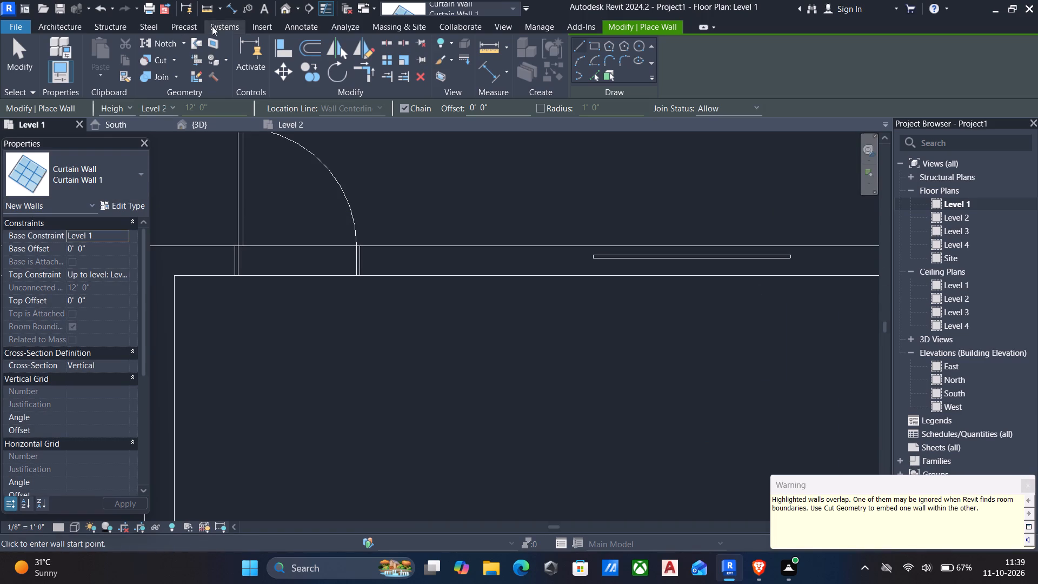
# Cut the 9" wall with the new curtain wall so the curtain wall is embedded in it.
pyautogui.click(147, 57)
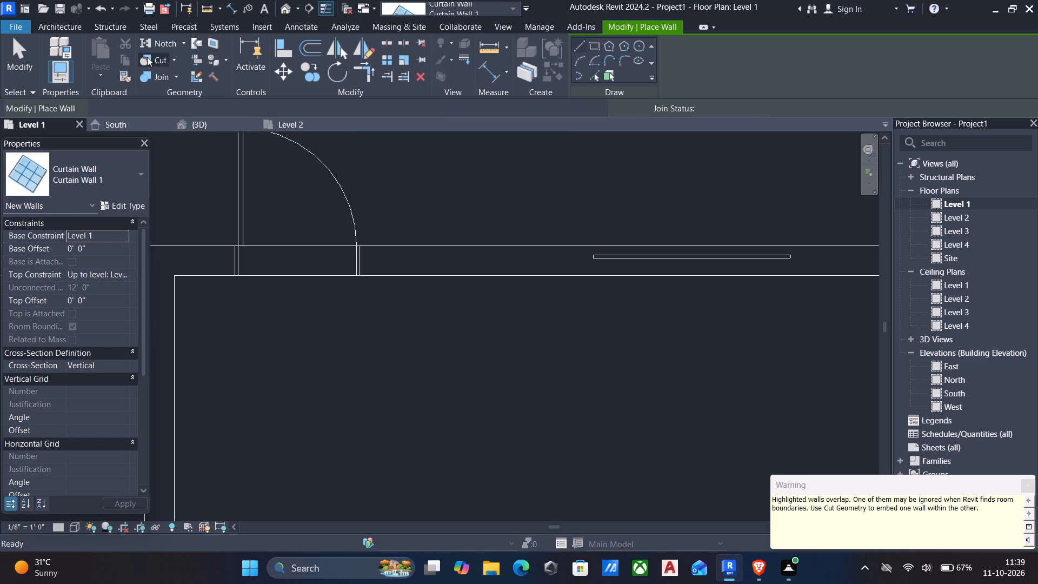
pyautogui.click(546, 246)
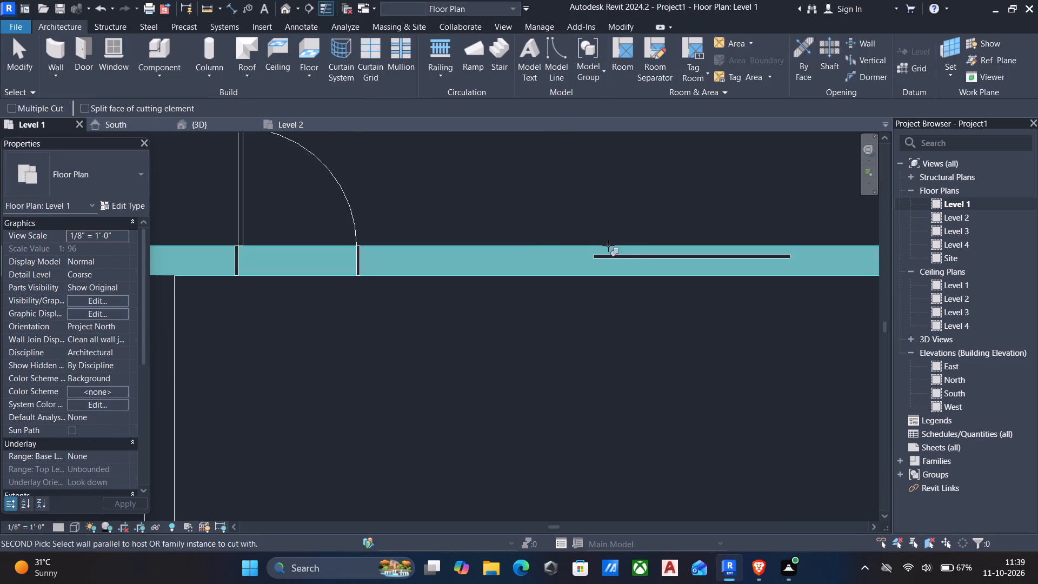
pyautogui.click(634, 257)
pyautogui.press('Escape')
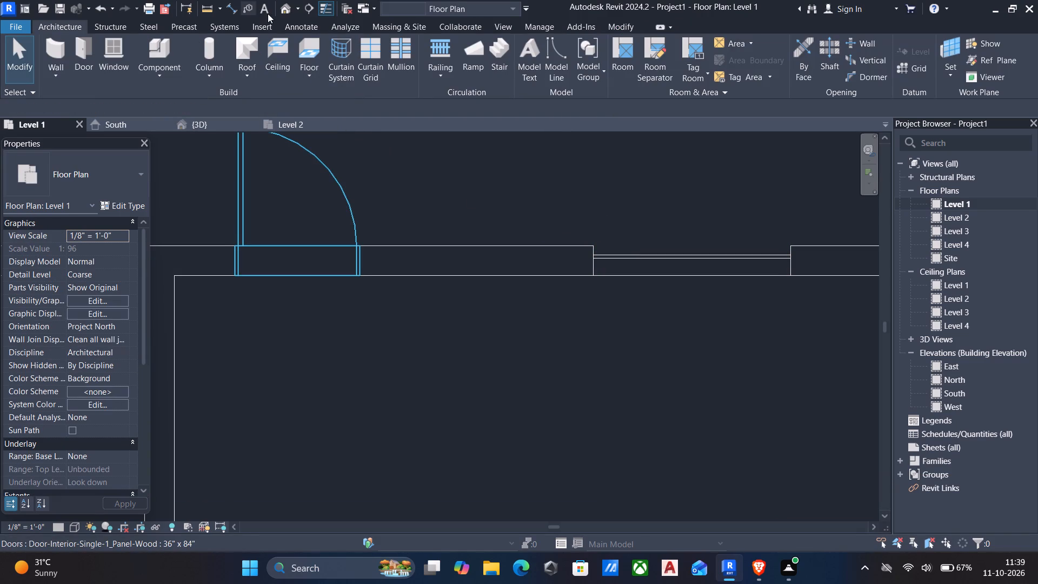
# In the front-facing 3D view, lower the new curtain wall's top below the roof and align it with the existing window's top edge.
pyautogui.click(288, 10)
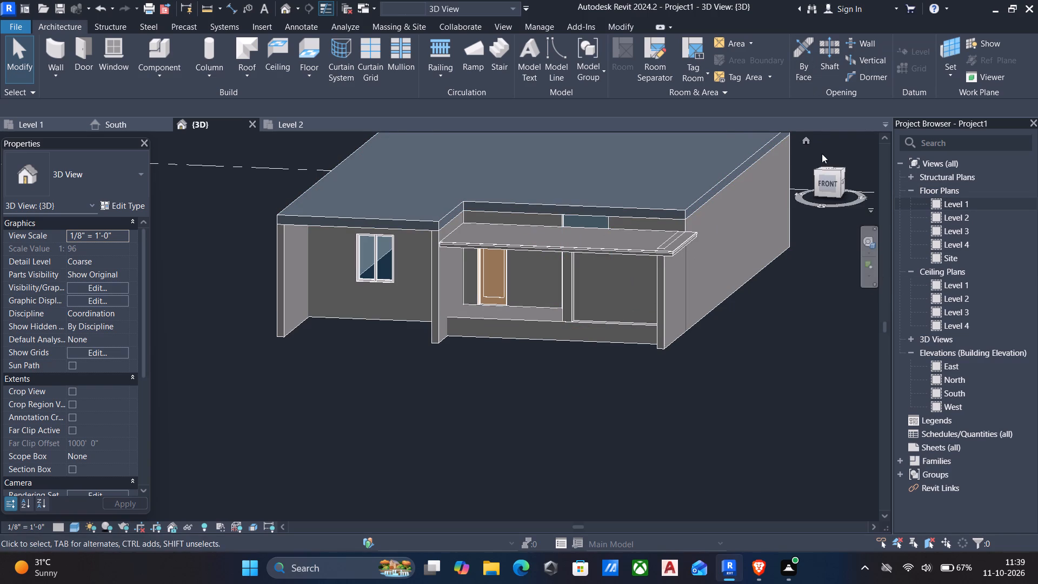
pyautogui.click(823, 181)
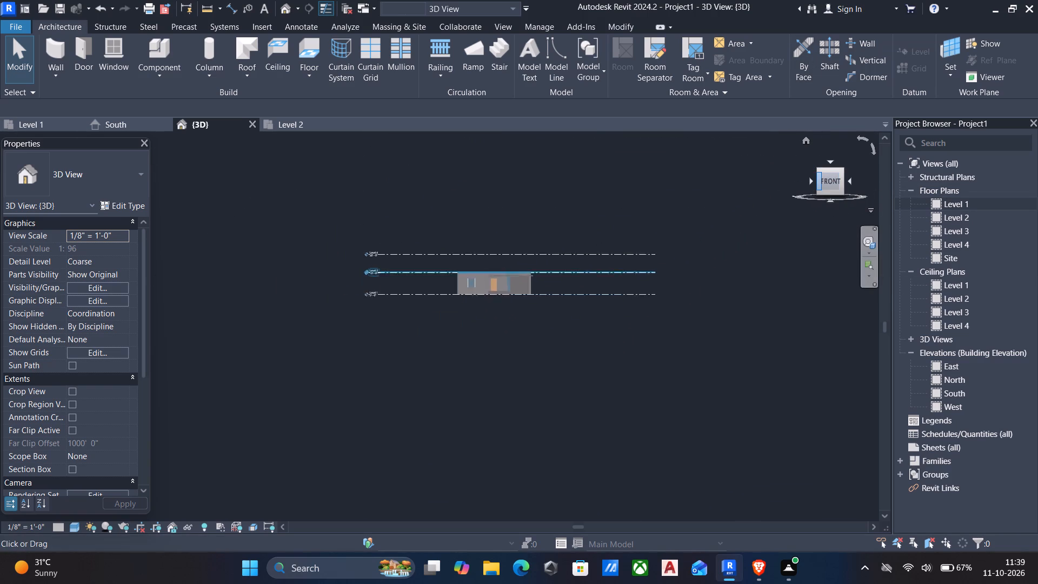
pyautogui.press('a')
pyautogui.press('l')
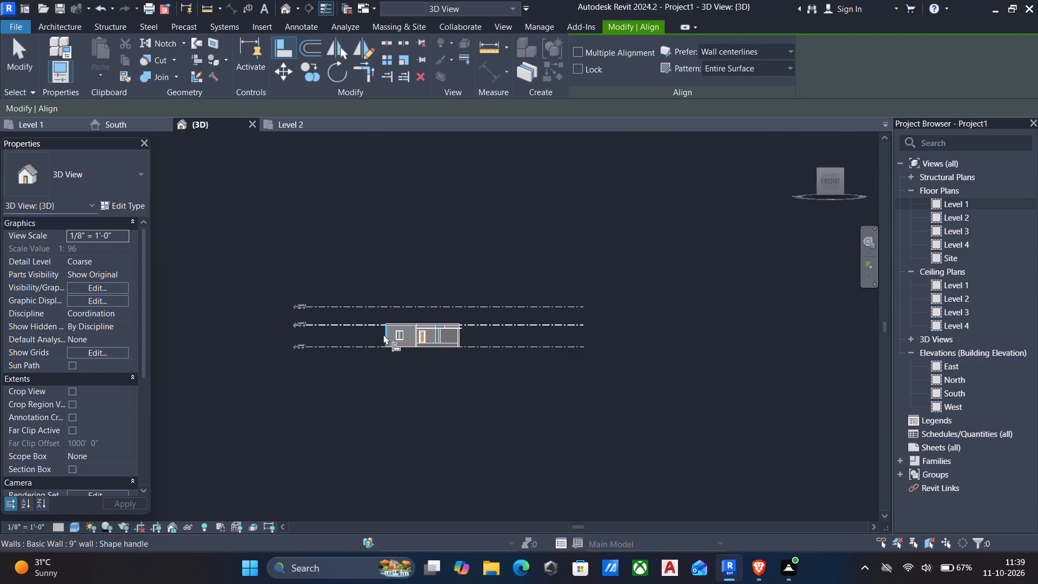
pyautogui.scroll(6, 383, 334)
pyautogui.scroll(5, 448, 333)
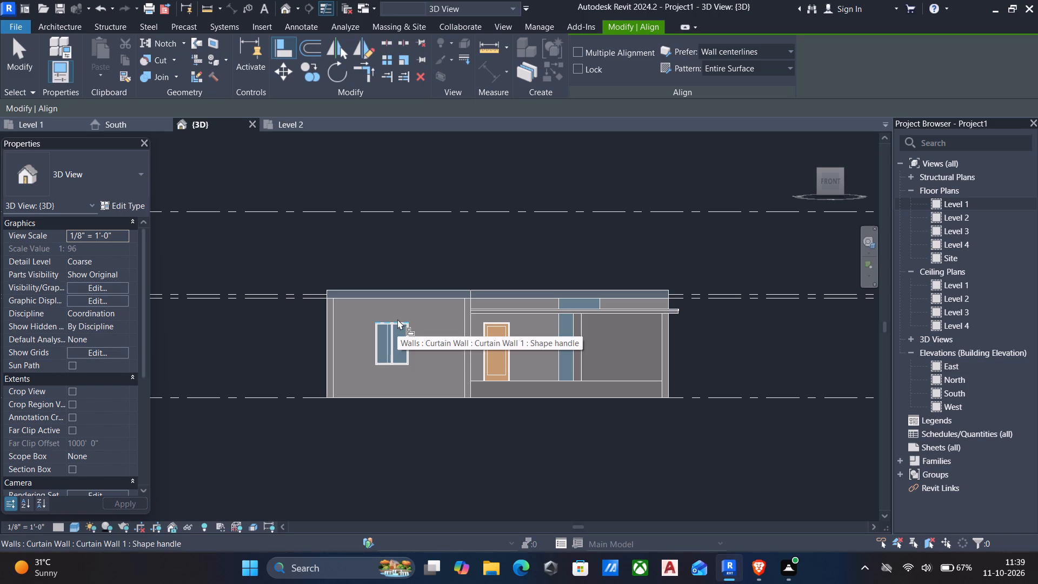
pyautogui.click(397, 319)
pyautogui.scroll(5, 582, 296)
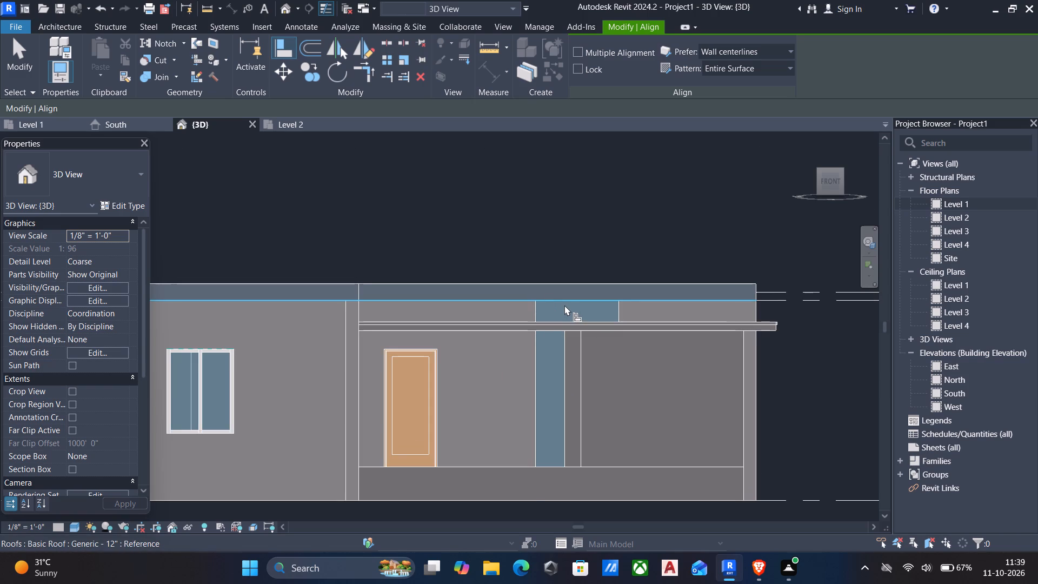
pyautogui.press('Escape')
pyautogui.click(565, 302)
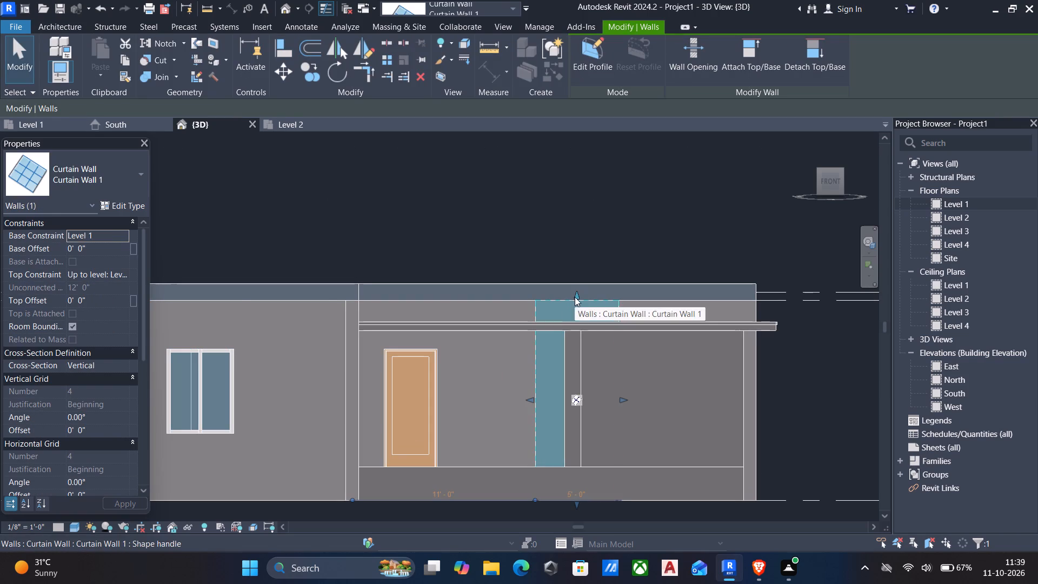
pyautogui.moveTo(576, 295); pyautogui.dragTo(580, 311)
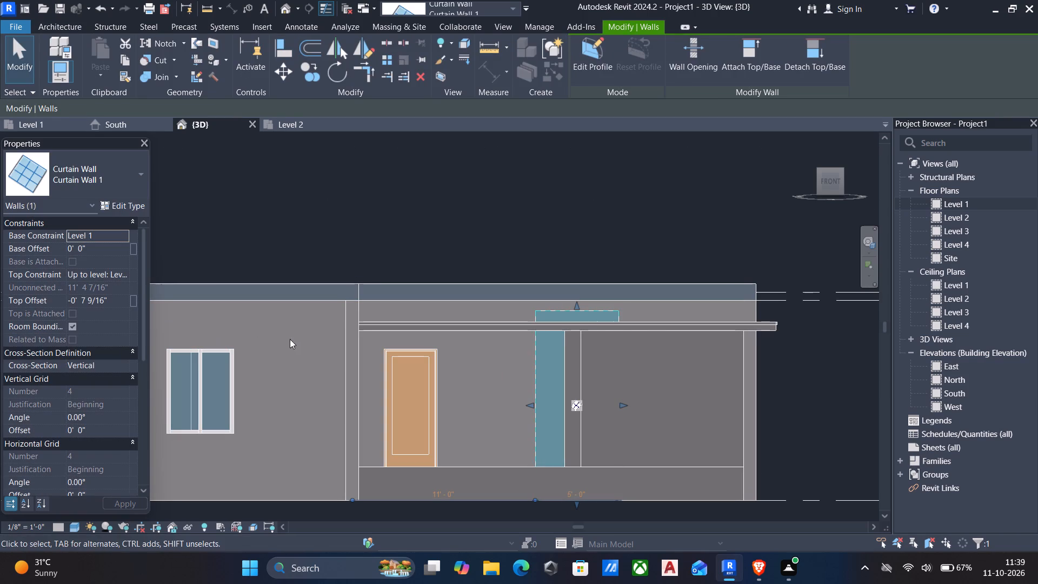
pyautogui.press('a')
pyautogui.press('l')
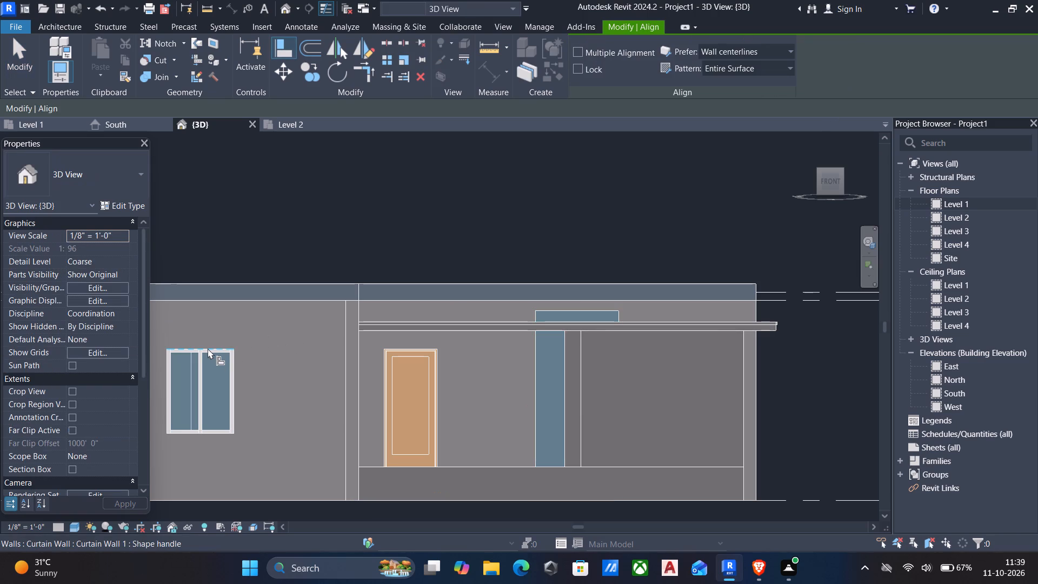
pyautogui.click(207, 348)
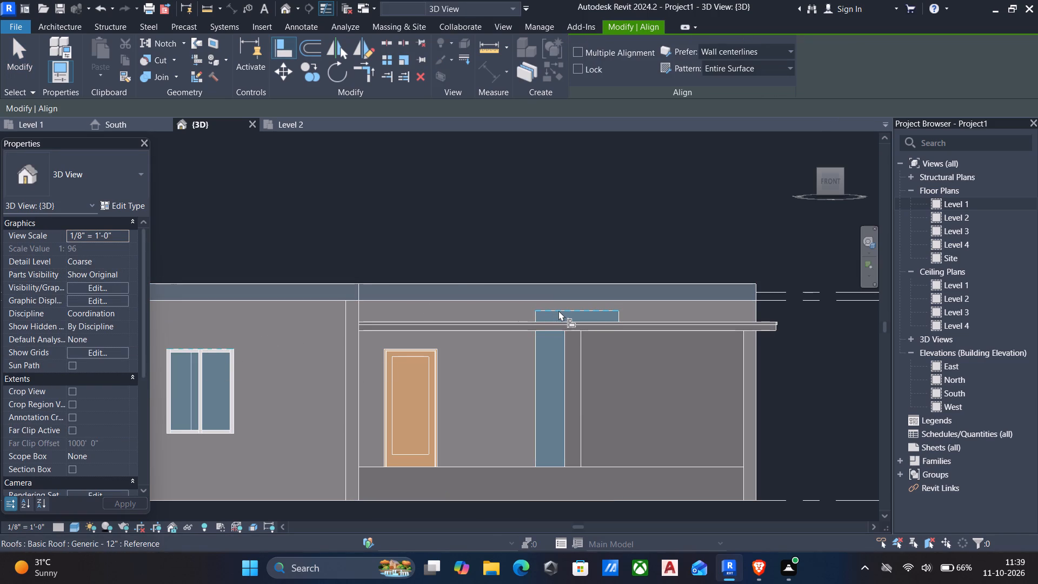
pyautogui.click(559, 311)
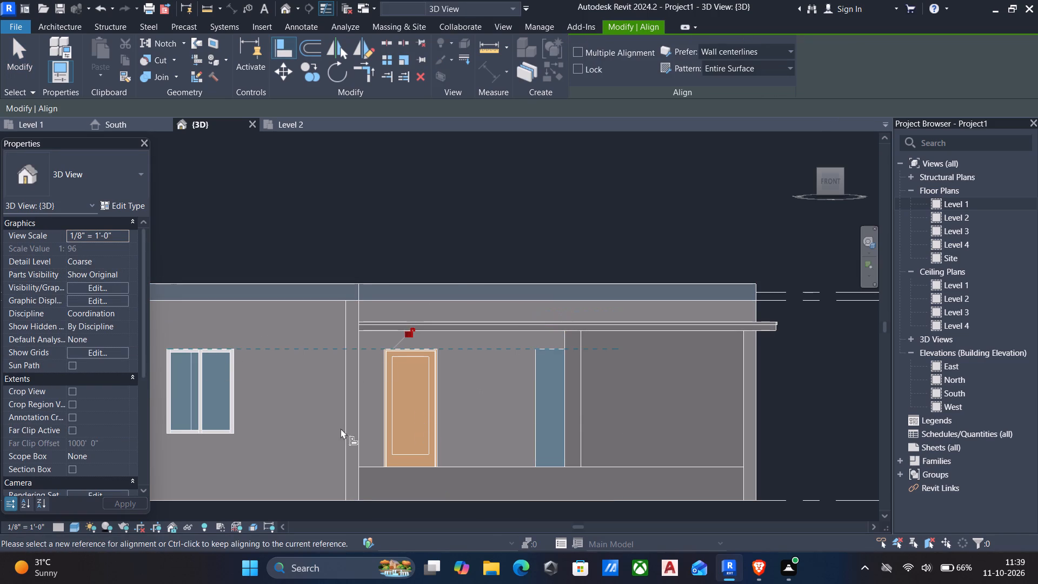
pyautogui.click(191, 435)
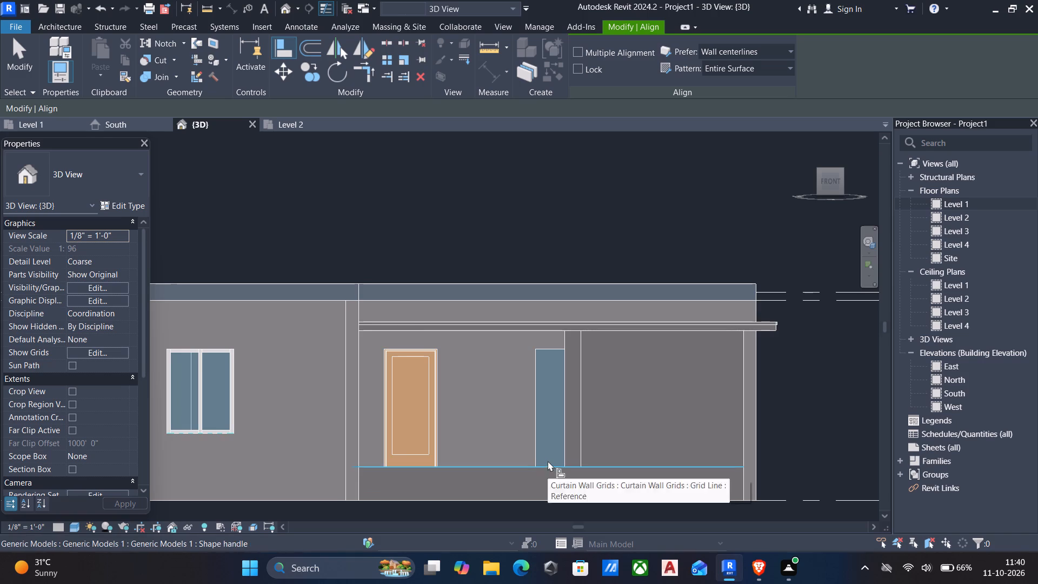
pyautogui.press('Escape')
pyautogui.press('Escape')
# Raise the base of the new curtain wall beside the door, setting its base offset to 3'.
pyautogui.click(539, 450)
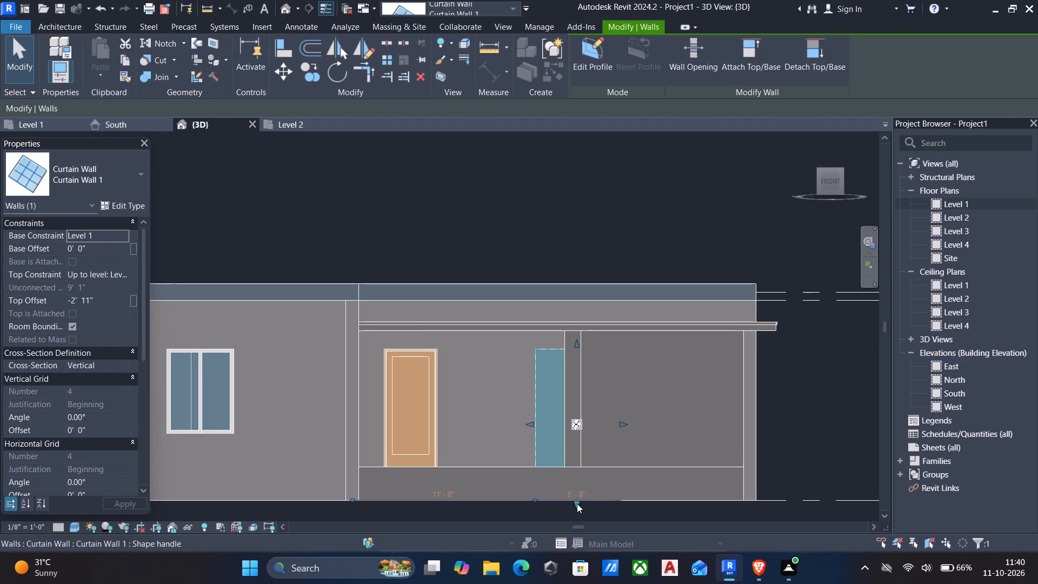
pyautogui.moveTo(575, 502); pyautogui.dragTo(568, 443)
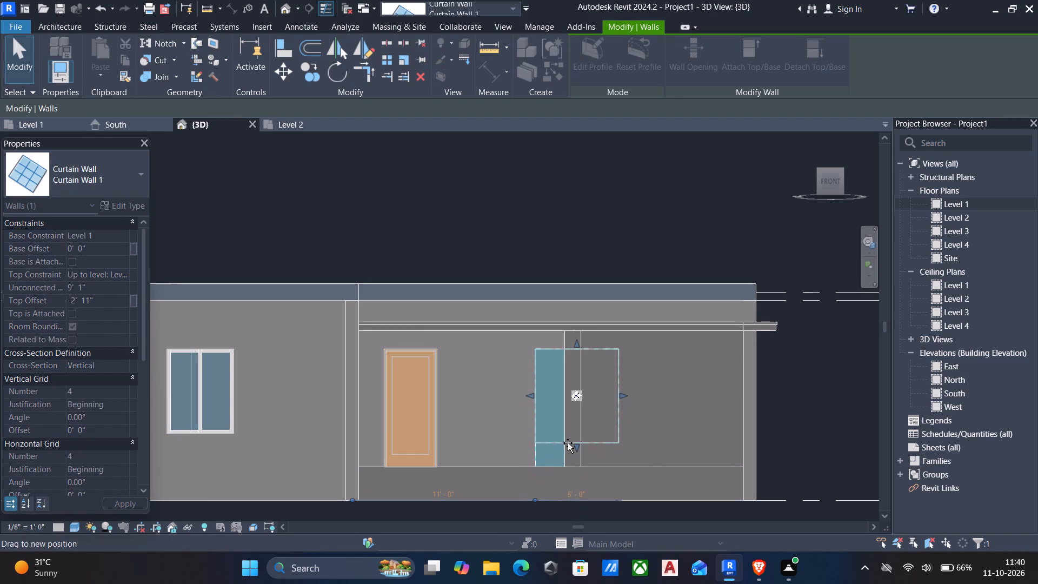
pyautogui.moveTo(568, 443); pyautogui.dragTo(565, 437)
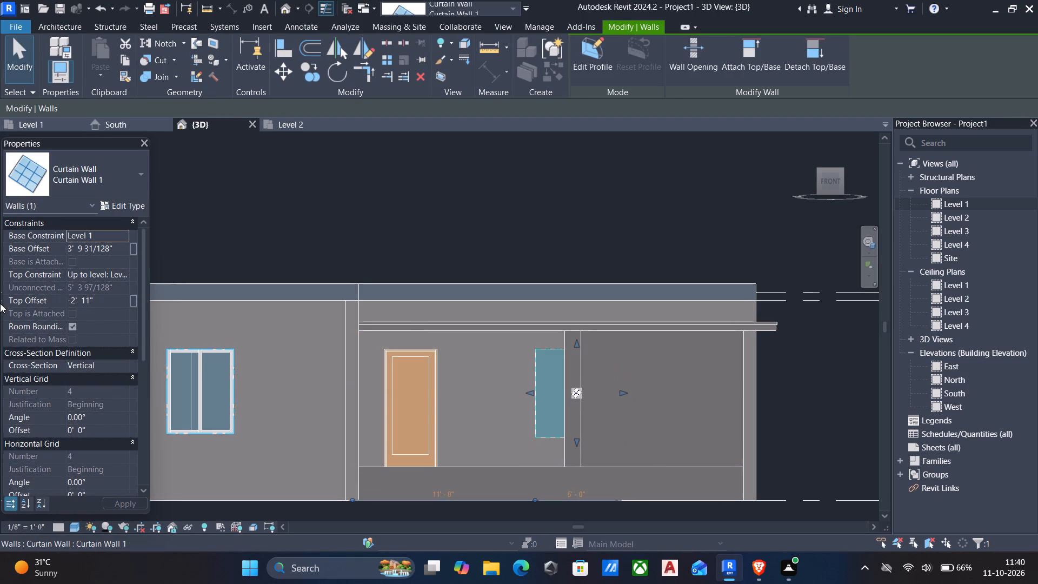
pyautogui.click(121, 252)
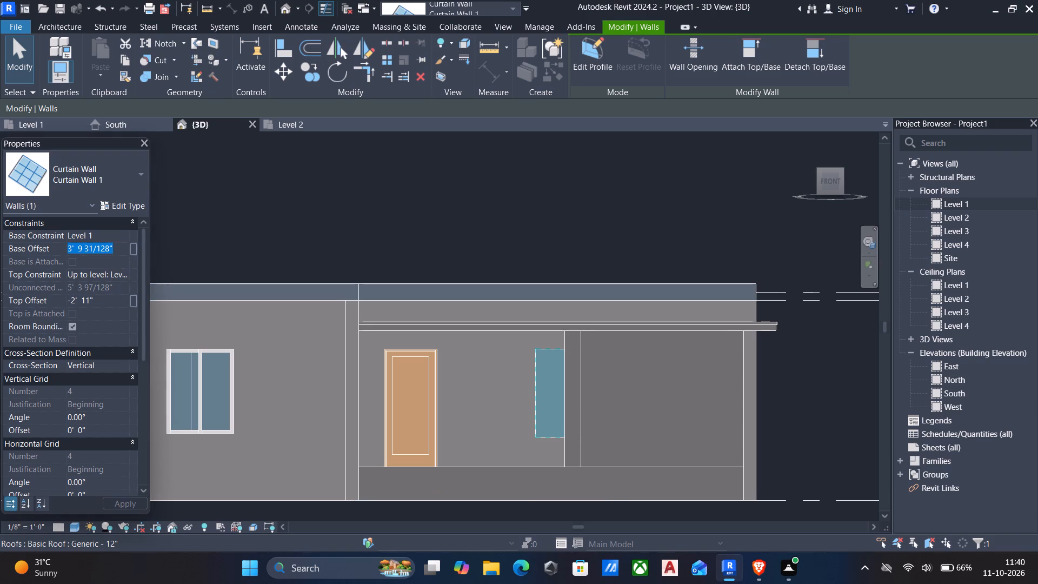
pyautogui.write("3'")
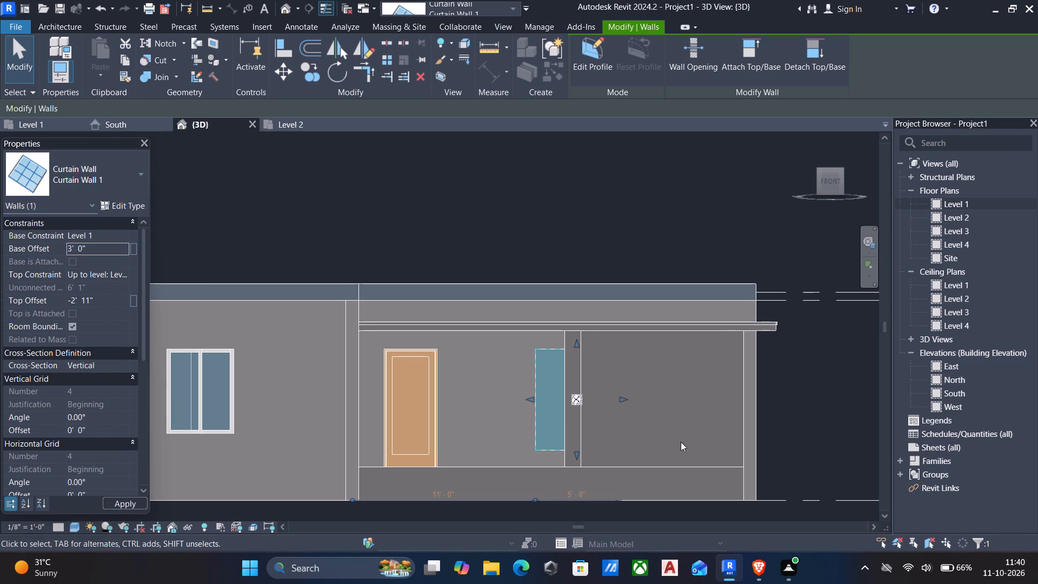
pyautogui.press('Escape')
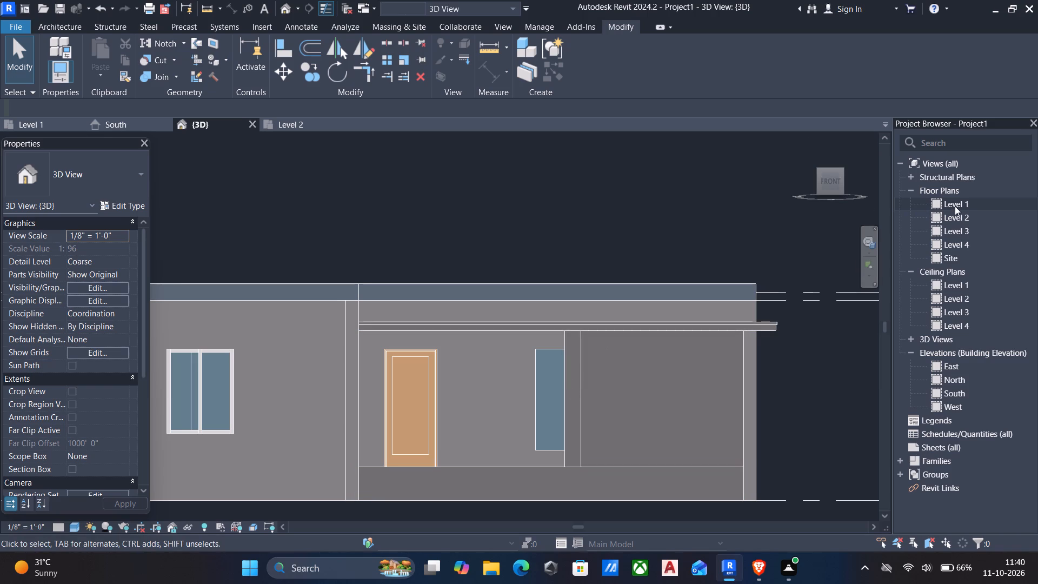
# Add a vertical curtain grid line across all segments of the curtain wall beside the door, about 2'-6" from its west edge.
pyautogui.keyDown('shift'); pyautogui.moveTo(692, 324); pyautogui.dragTo(716, 333, button='middle'); pyautogui.keyUp('shift')
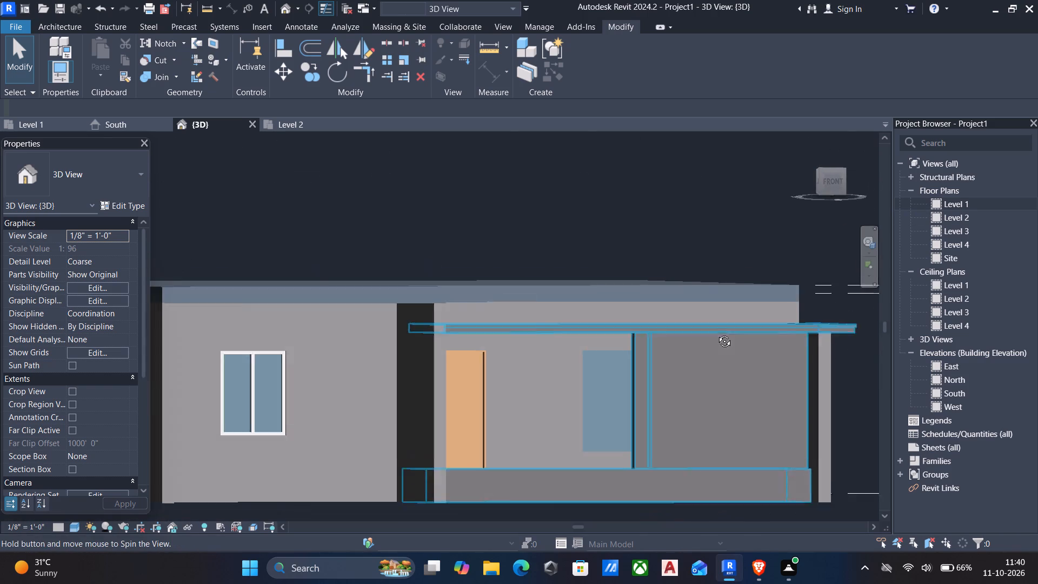
pyautogui.keyDown('shift'); pyautogui.moveTo(716, 333); pyautogui.dragTo(717, 341, button='middle'); pyautogui.keyUp('shift')
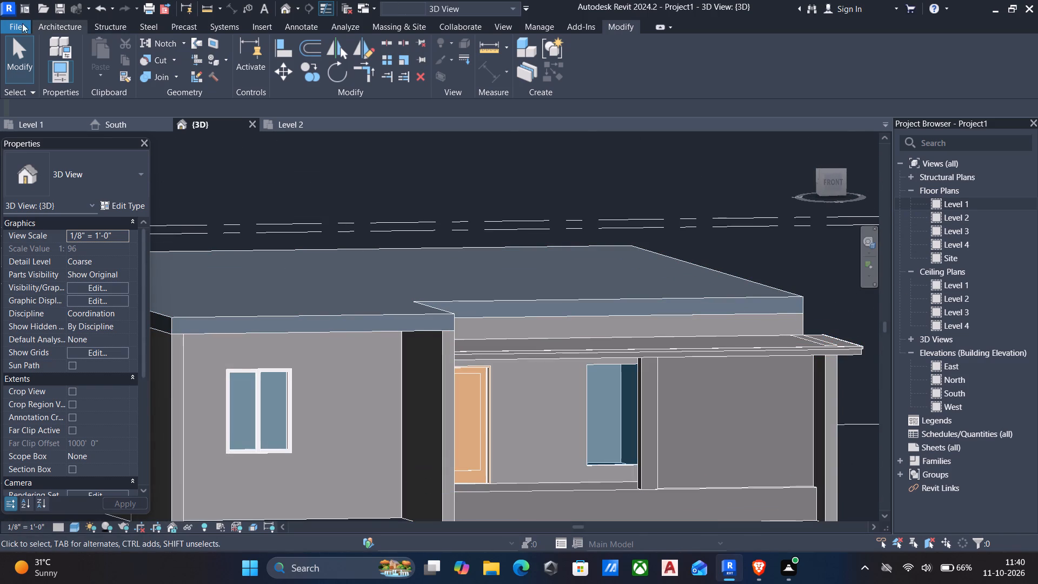
pyautogui.click(41, 26)
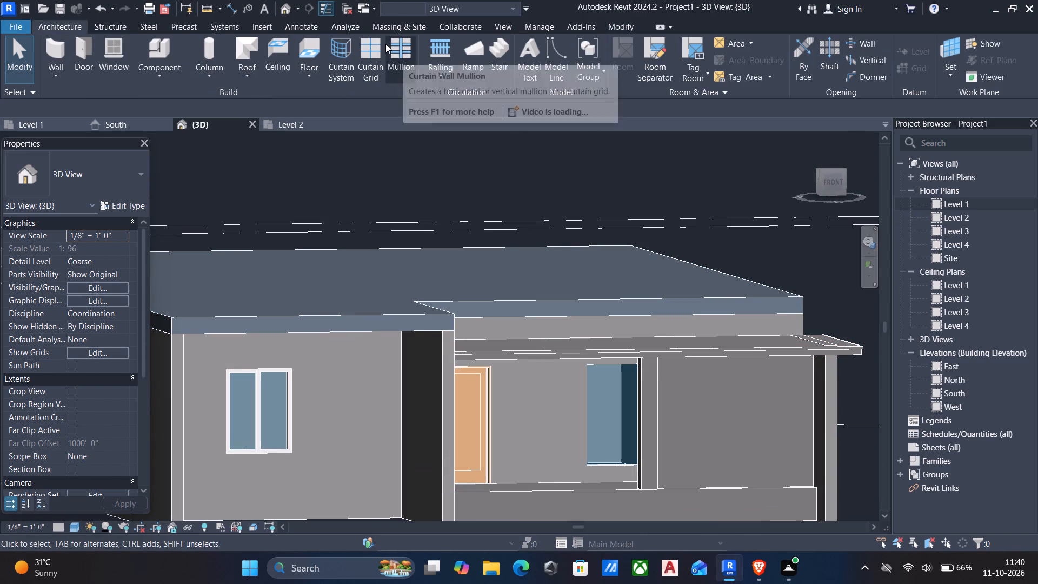
pyautogui.click(374, 41)
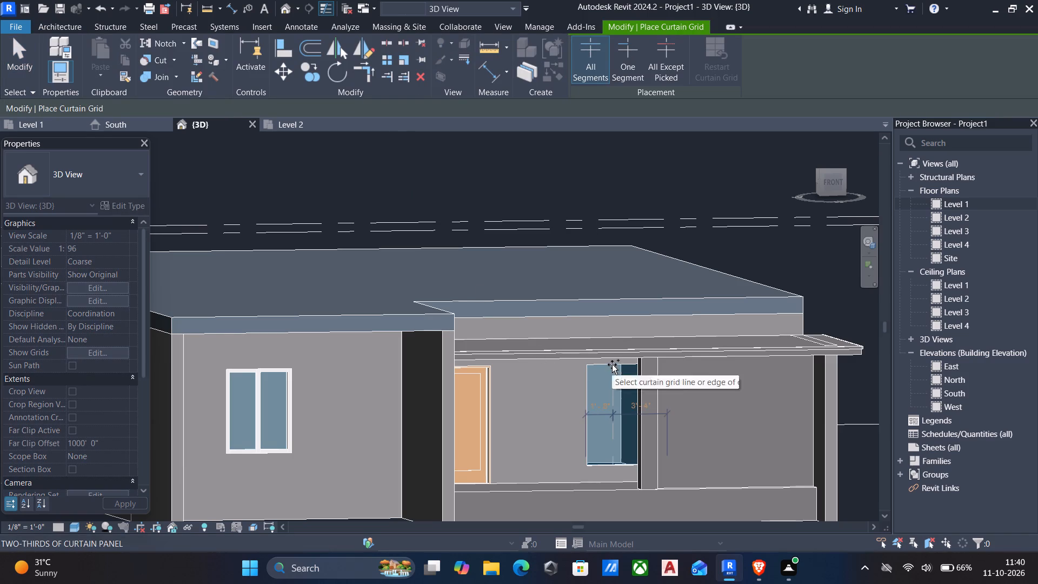
pyautogui.scroll(5, 612, 364)
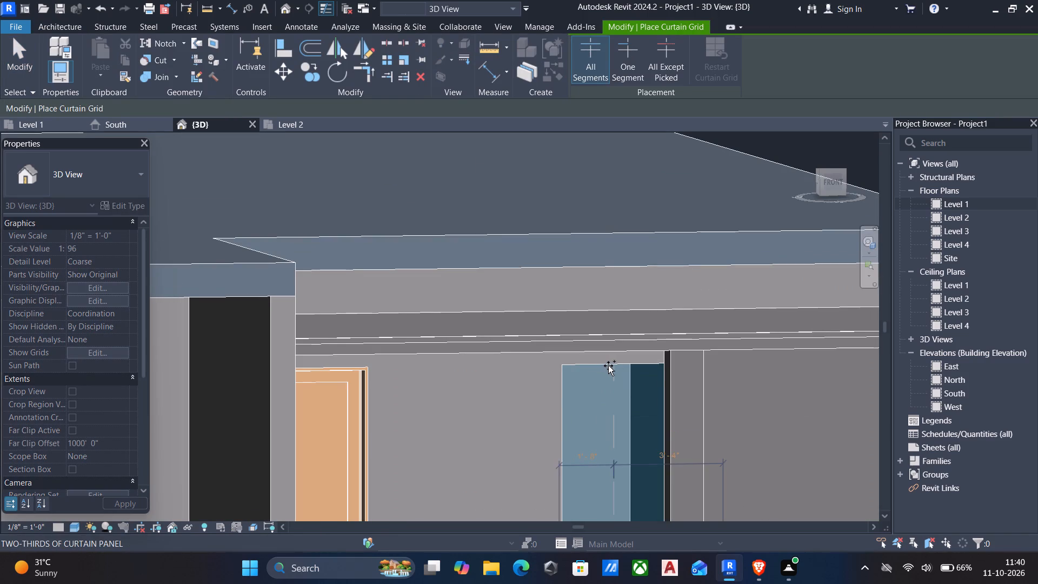
pyautogui.click(642, 367)
pyautogui.press('Escape')
pyautogui.press('Escape')
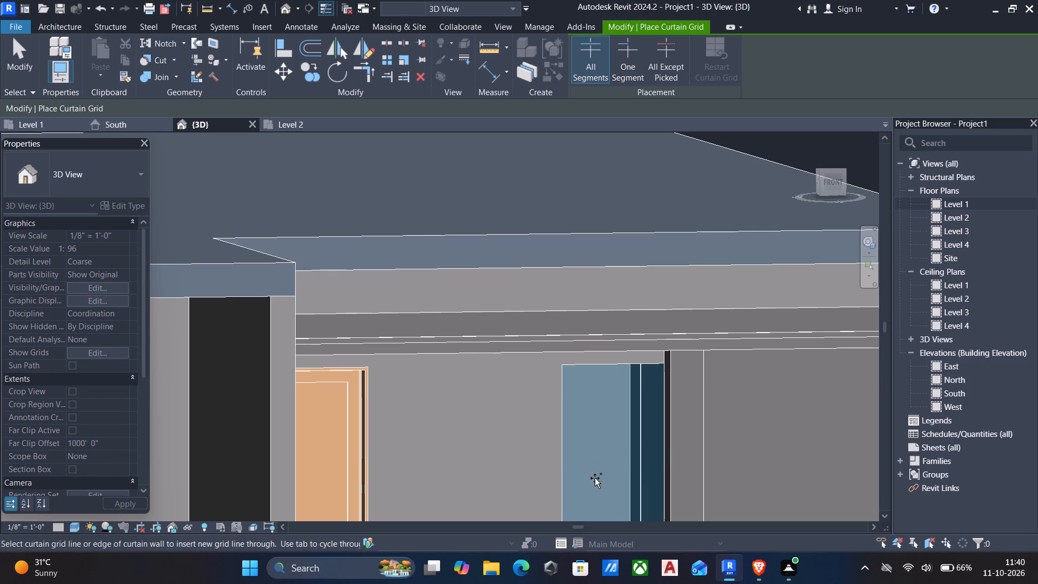
# Set the new grid line's distance from the curtain wall's west edge to 3'.
pyautogui.click(640, 417)
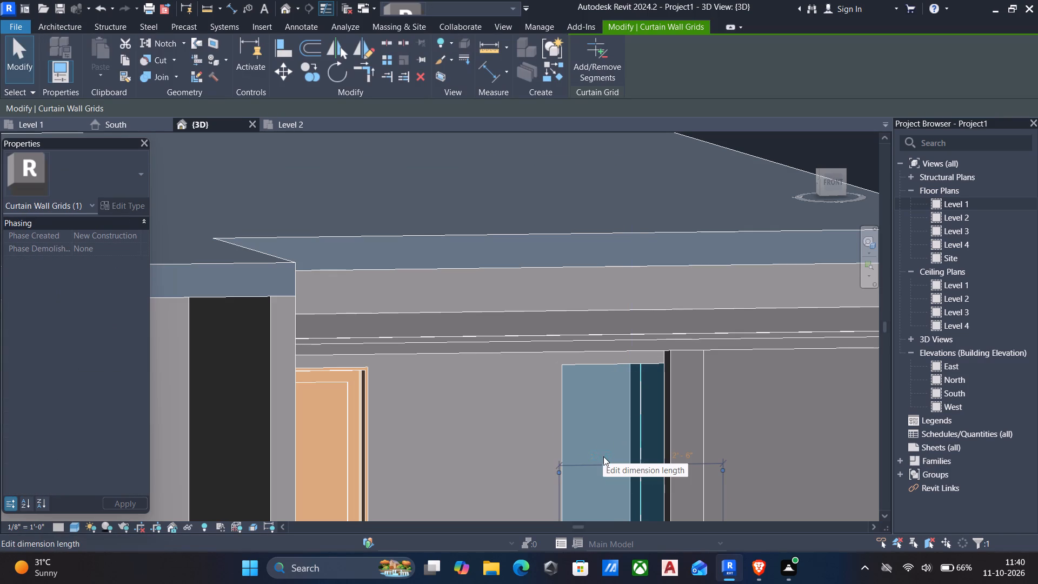
pyautogui.click(603, 456)
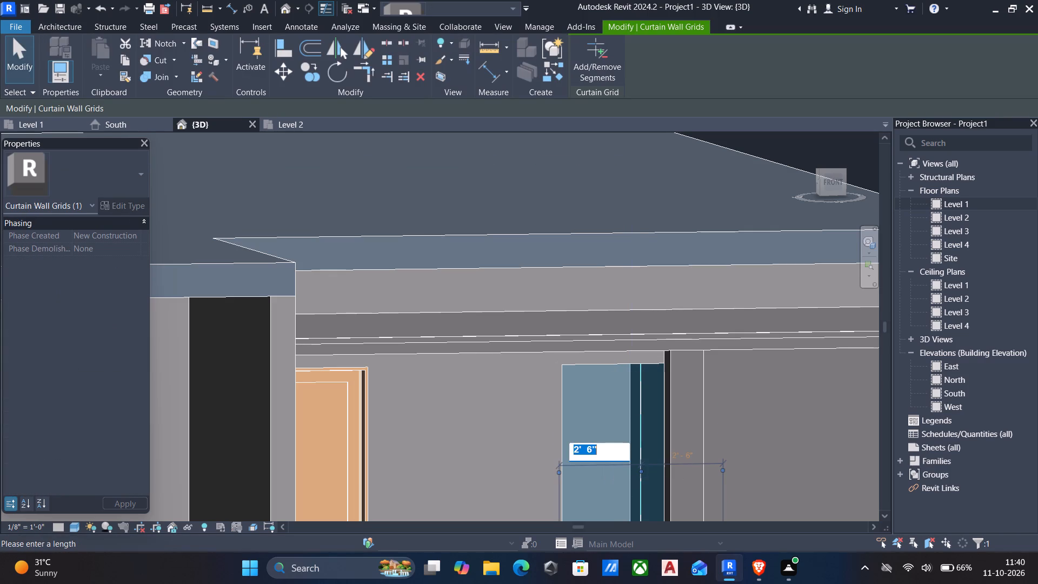
pyautogui.write("3'")
pyautogui.press('Return')
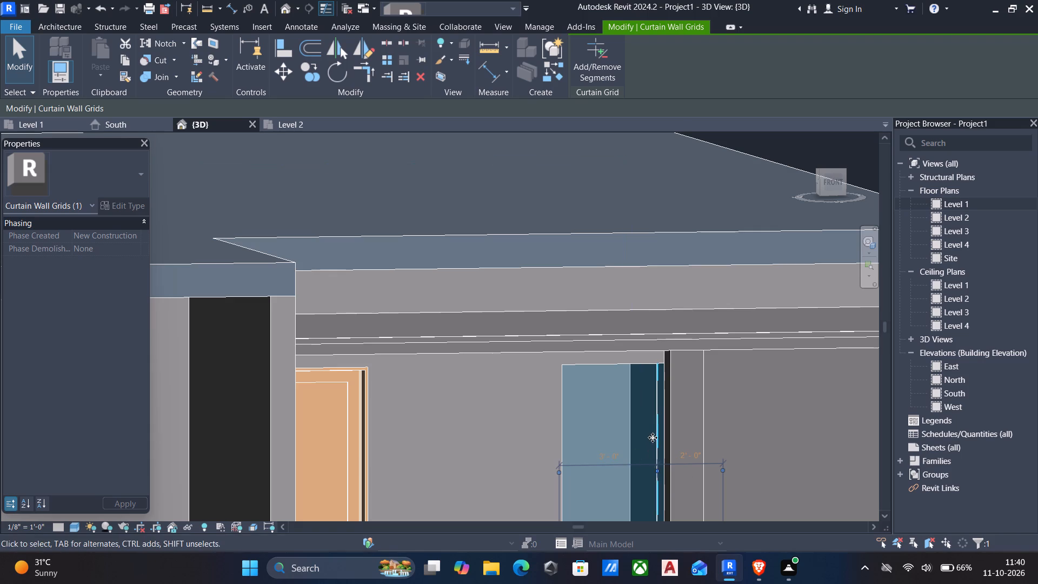
pyautogui.press('Escape')
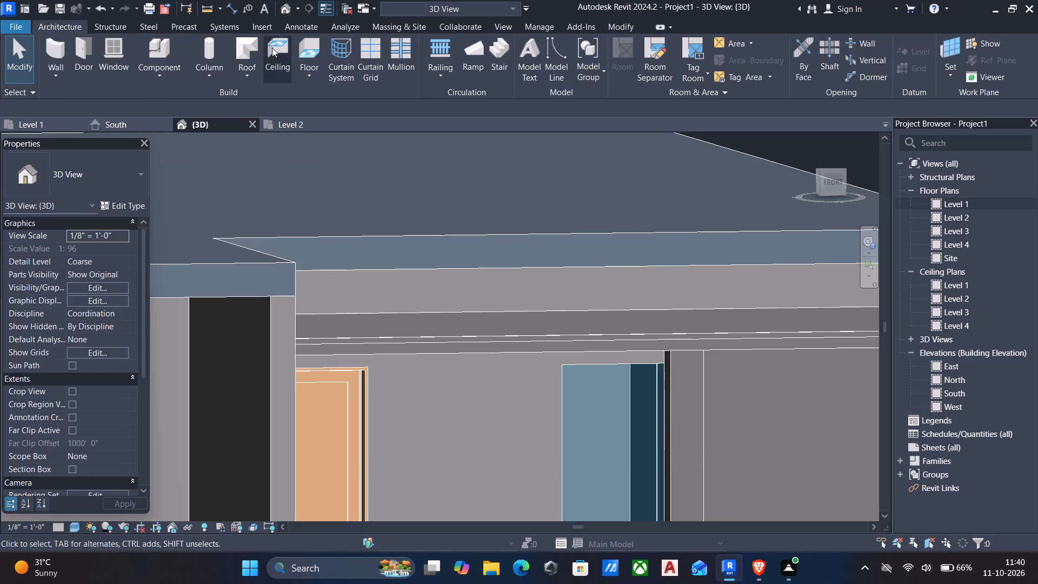
# Place 2.5" x 5" rectangular mullions on all grid lines of the curtain wall beside the door.
pyautogui.click(63, 23)
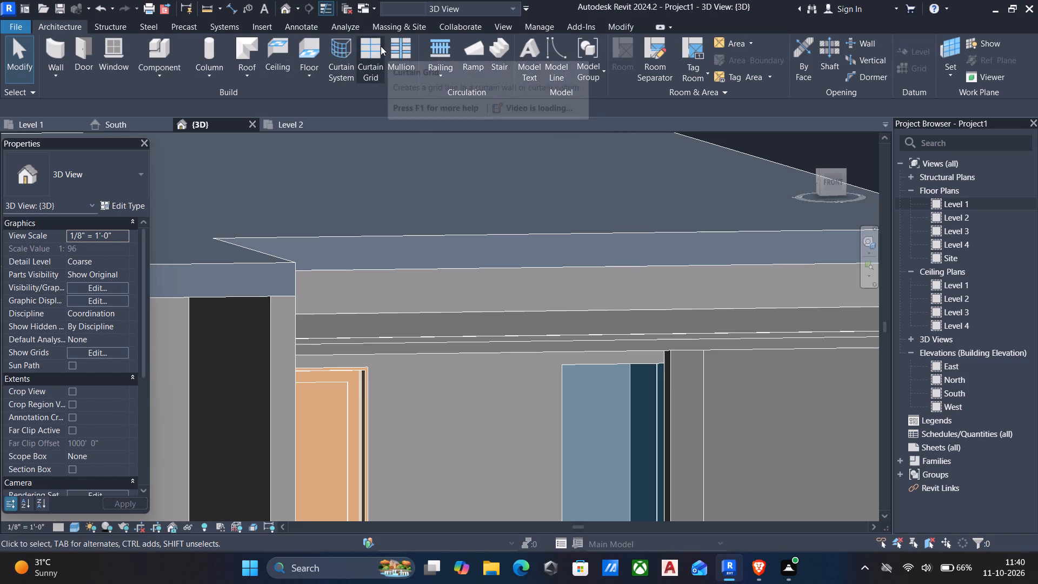
pyautogui.click(396, 54)
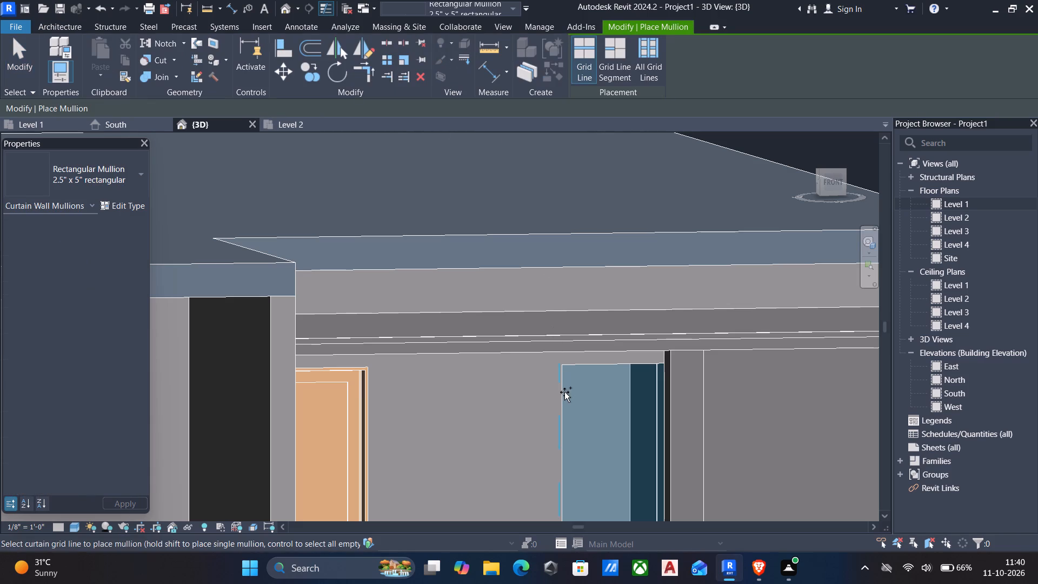
pyautogui.click(648, 56)
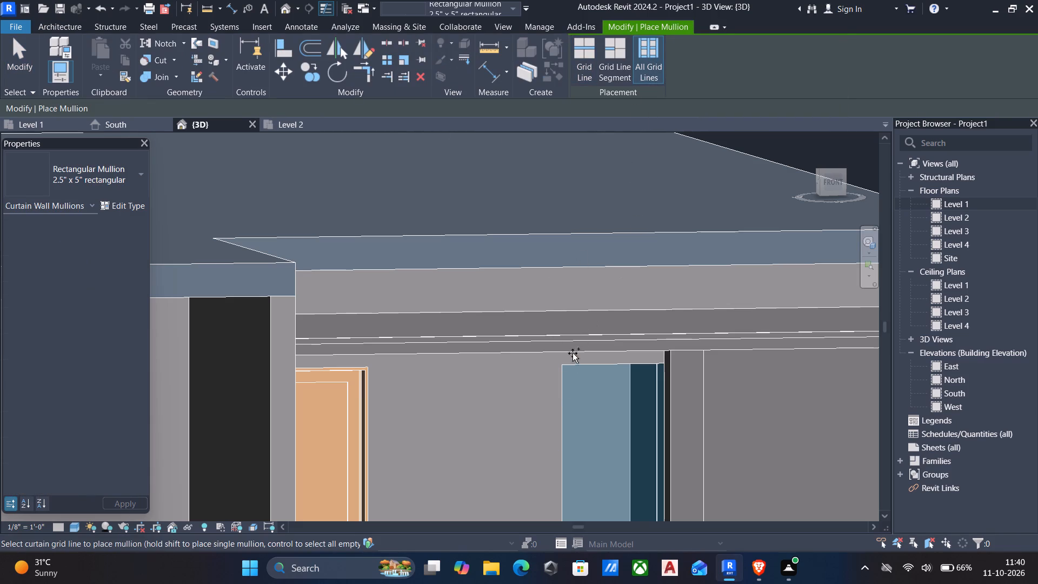
pyautogui.click(564, 392)
pyautogui.press('Escape')
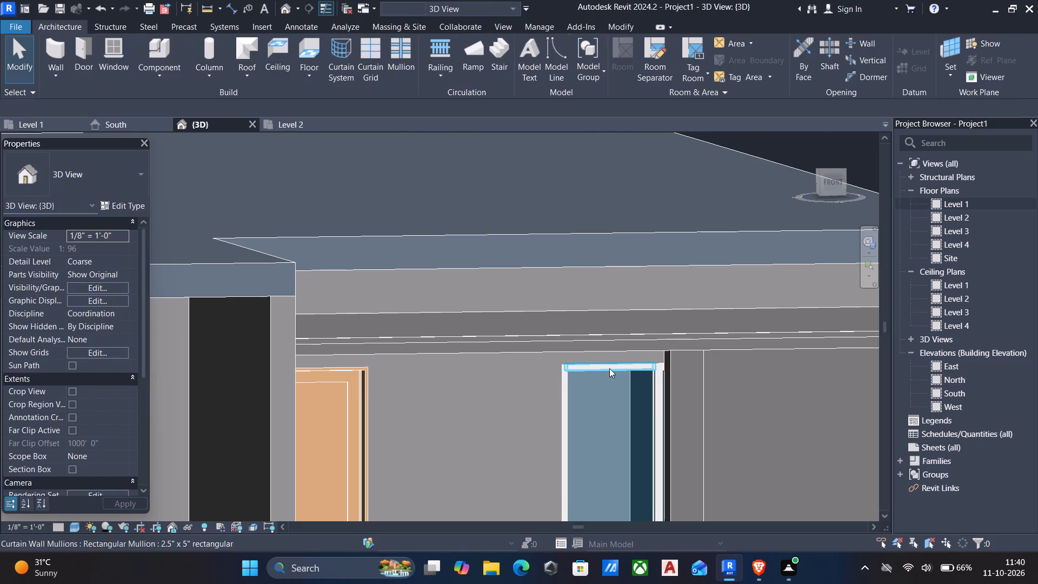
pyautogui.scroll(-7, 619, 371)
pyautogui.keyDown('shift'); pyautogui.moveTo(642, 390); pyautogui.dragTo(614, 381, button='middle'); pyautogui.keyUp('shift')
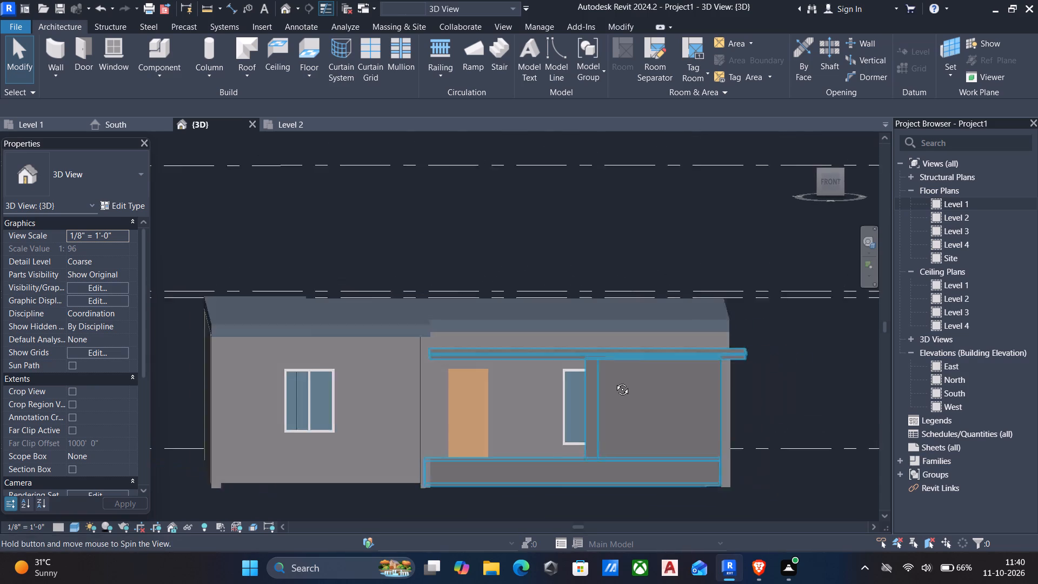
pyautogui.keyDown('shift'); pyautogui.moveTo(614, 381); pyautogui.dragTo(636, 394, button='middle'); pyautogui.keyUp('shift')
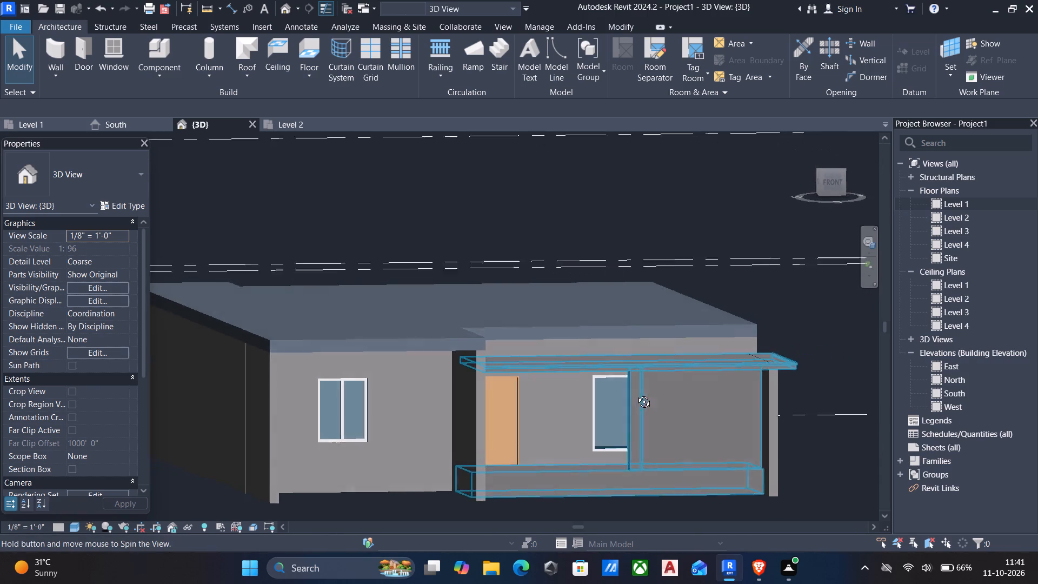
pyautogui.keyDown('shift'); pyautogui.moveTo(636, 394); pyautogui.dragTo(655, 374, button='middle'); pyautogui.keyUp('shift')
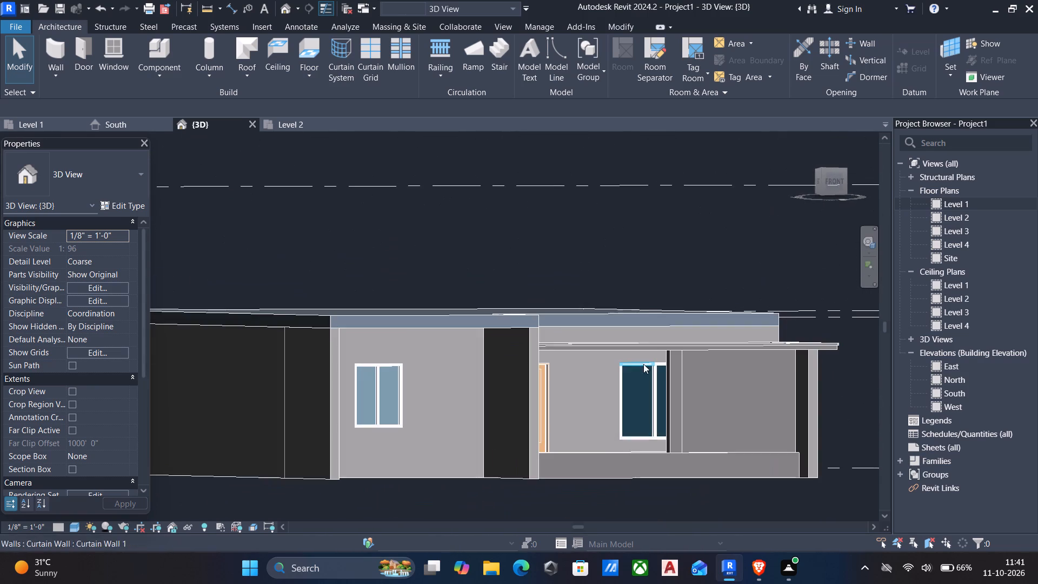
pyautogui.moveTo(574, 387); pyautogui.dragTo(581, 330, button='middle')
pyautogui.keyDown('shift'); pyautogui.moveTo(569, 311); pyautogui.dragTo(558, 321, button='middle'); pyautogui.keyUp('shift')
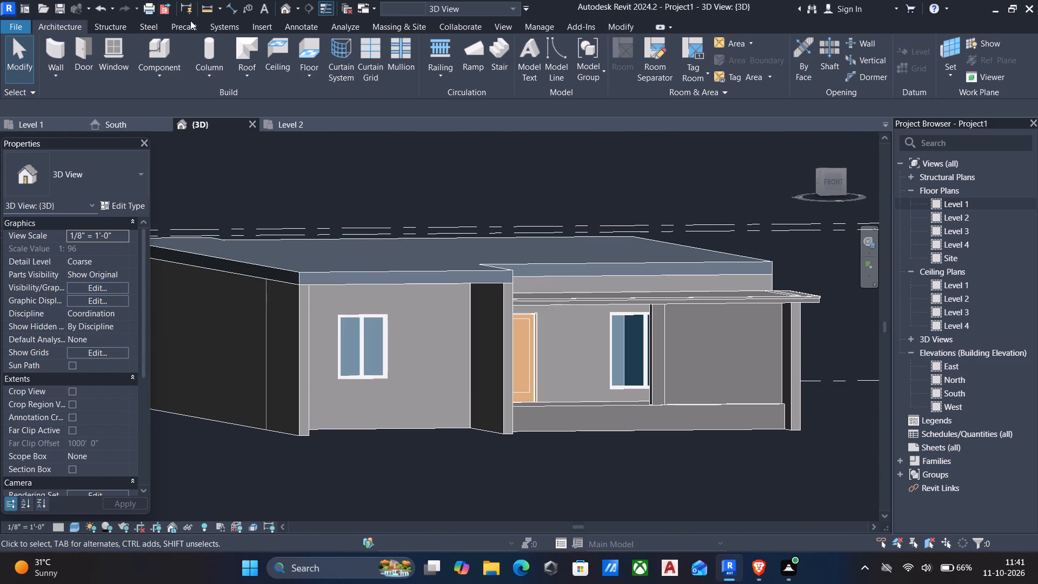
# In the Level 1 plan, start a floor and duplicate the Generic - 12" floor type as 6".
pyautogui.doubleClick(979, 202)
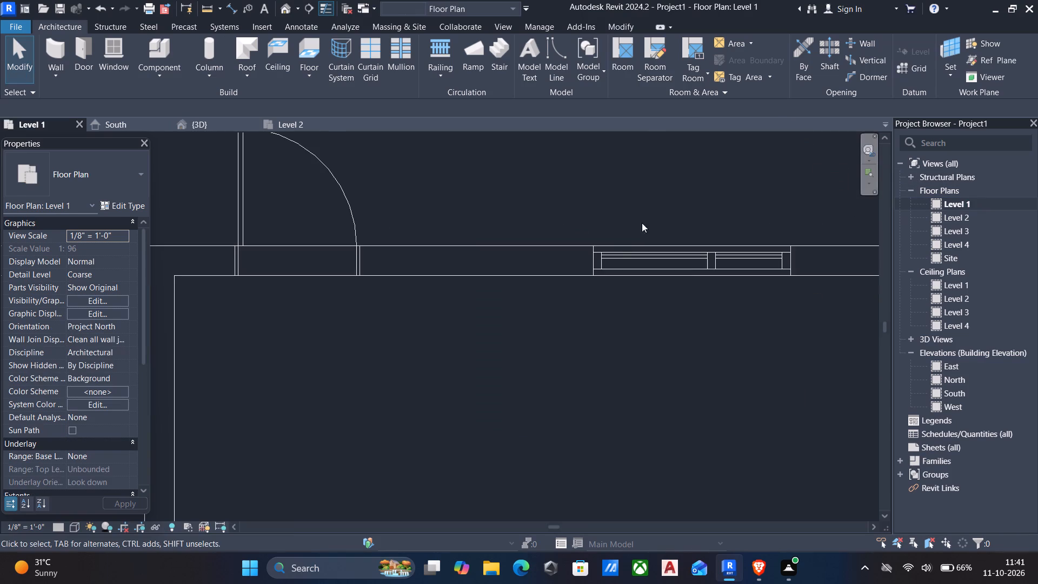
pyautogui.scroll(-7, 619, 245)
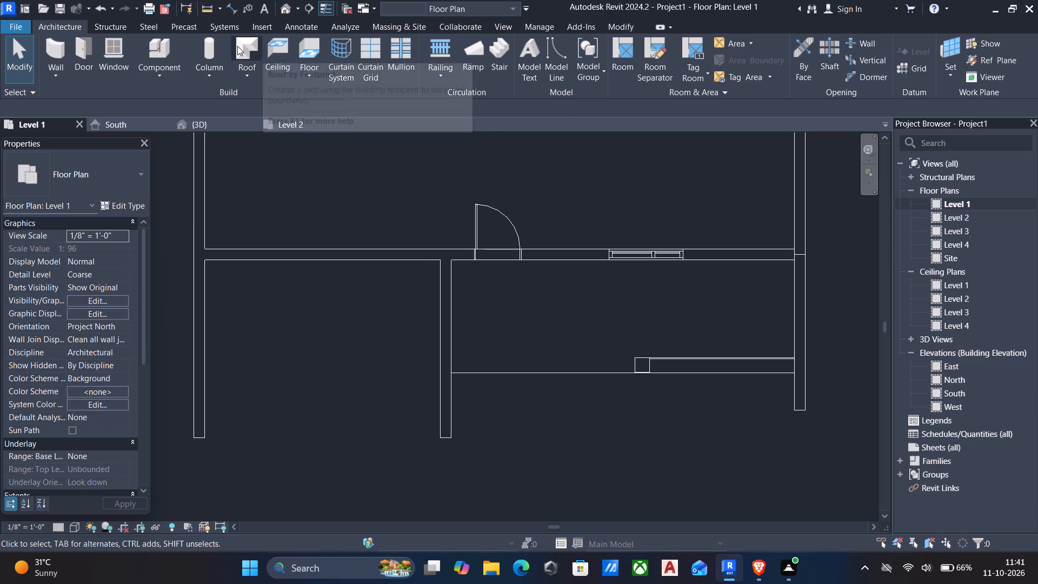
pyautogui.click(300, 43)
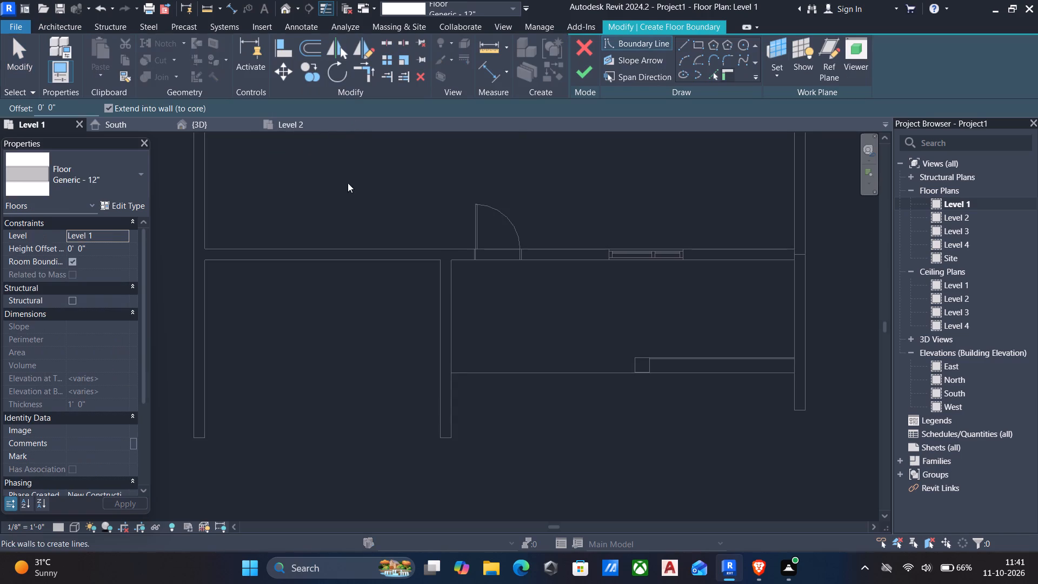
pyautogui.click(117, 202)
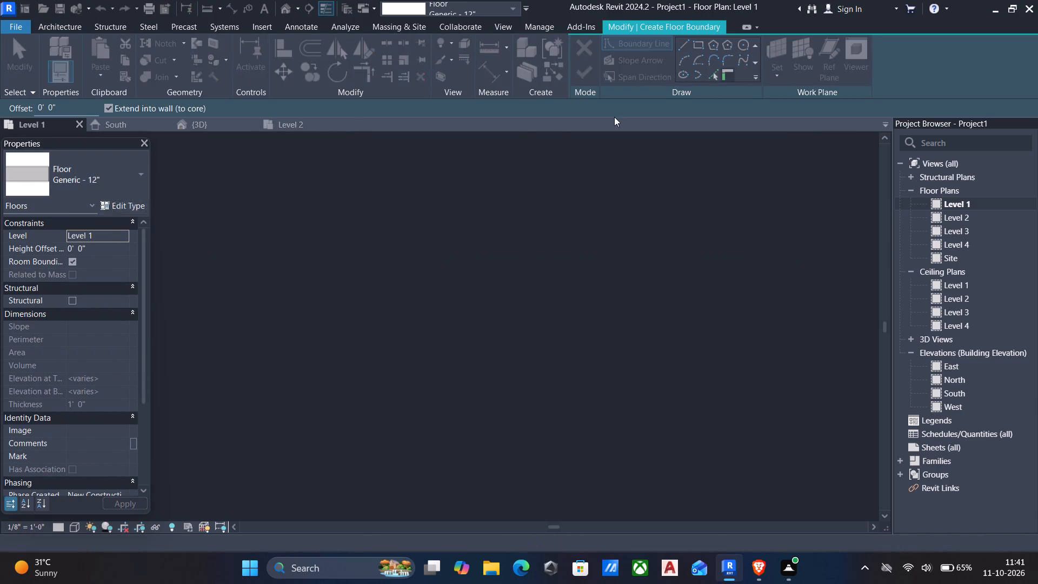
pyautogui.click(975, 111)
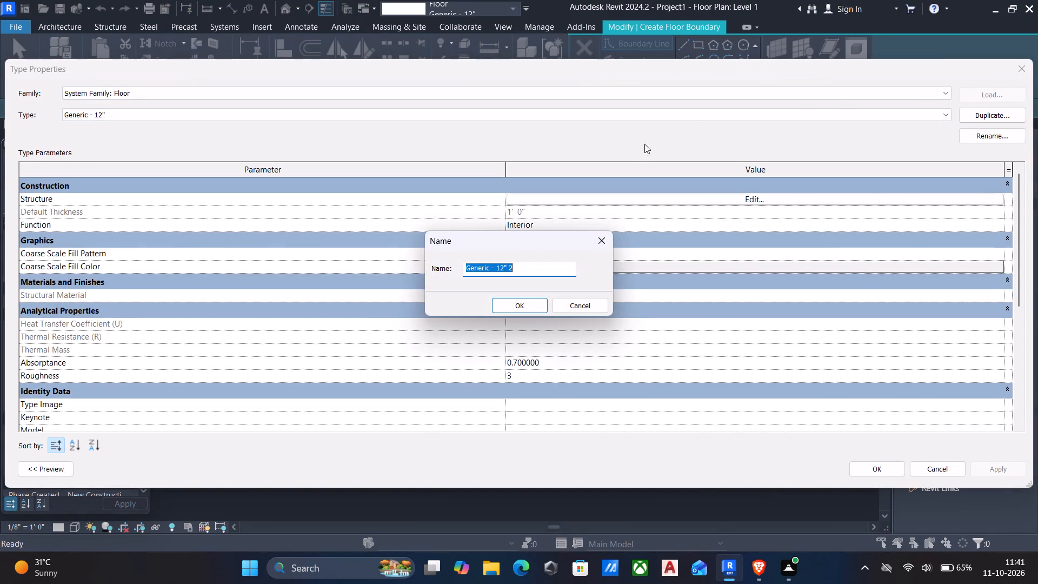
pyautogui.press('BackSpace')
pyautogui.press('6')
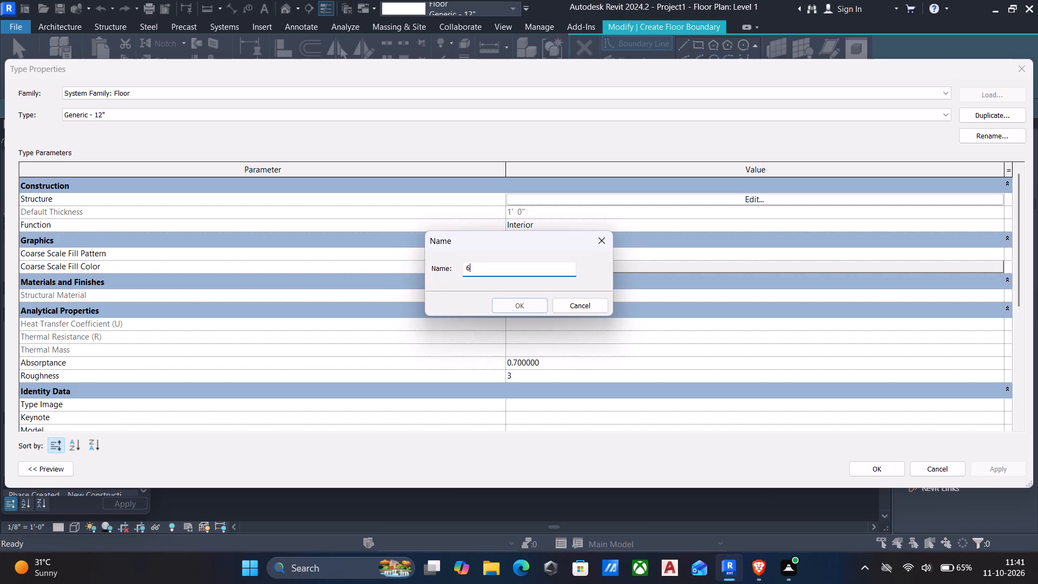
pyautogui.hotkey('shift', '"')
pyautogui.click(496, 300)
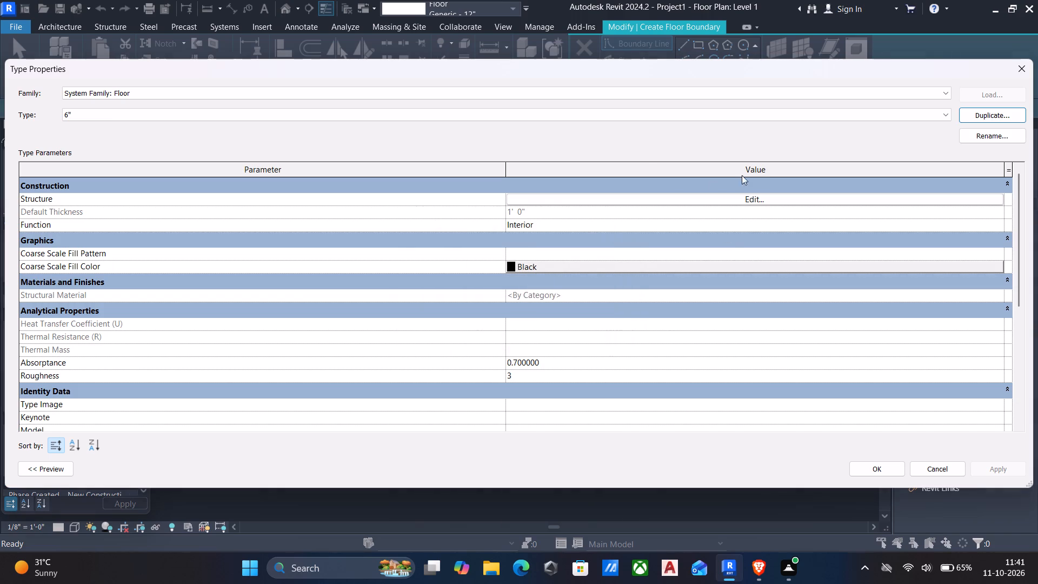
# Set the structure layer thickness of the 6" floor type to 6" and apply the type.
pyautogui.click(760, 196)
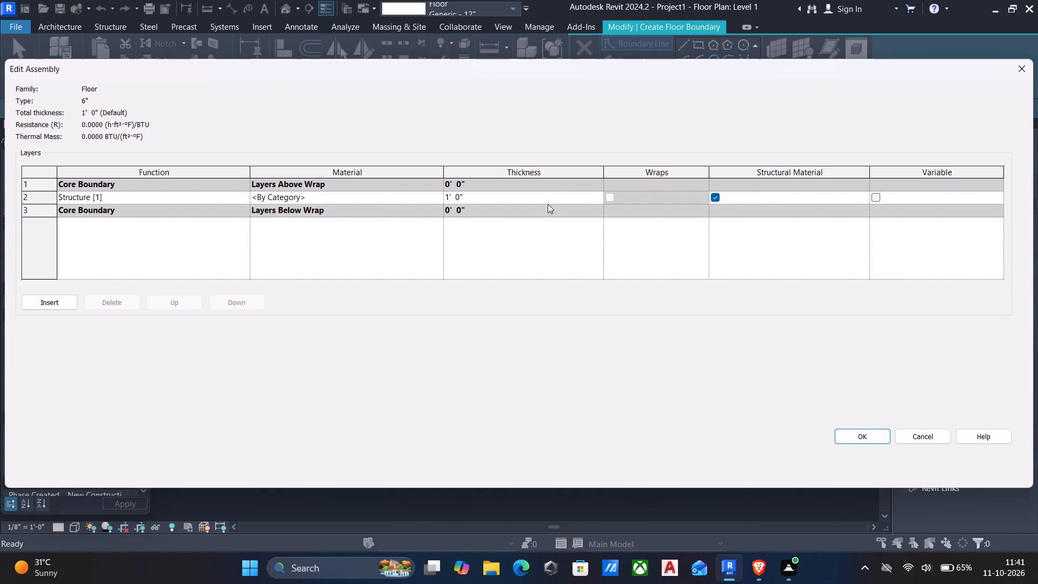
pyautogui.click(542, 199)
pyautogui.write('6"')
pyautogui.press('Return')
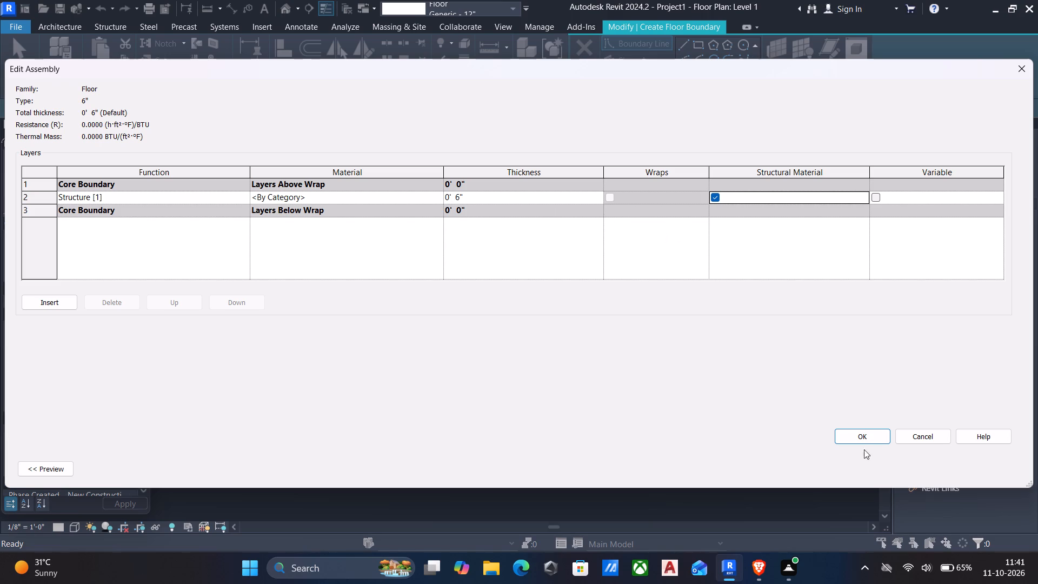
pyautogui.click(840, 436)
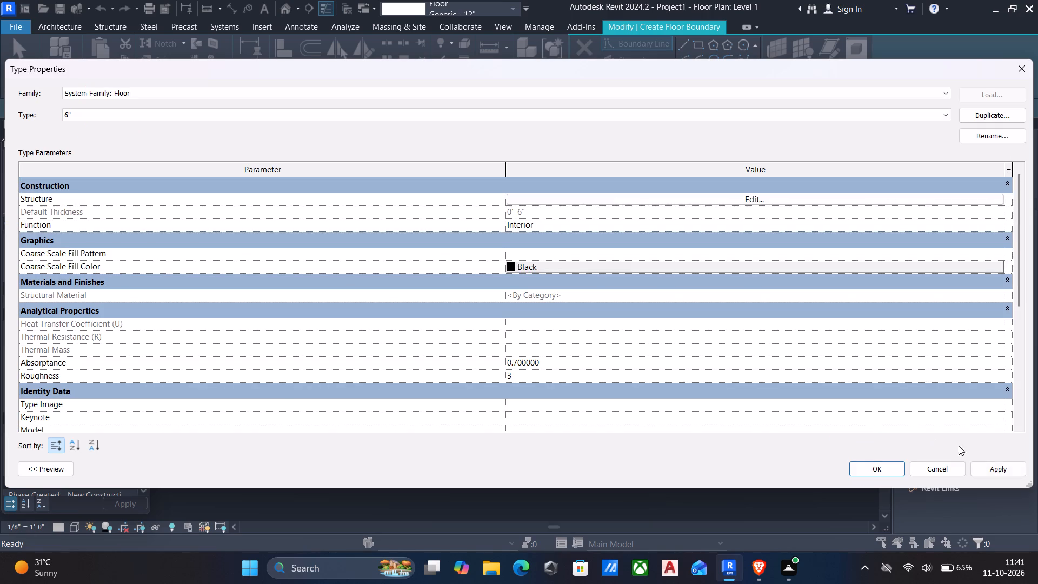
pyautogui.click(1013, 466)
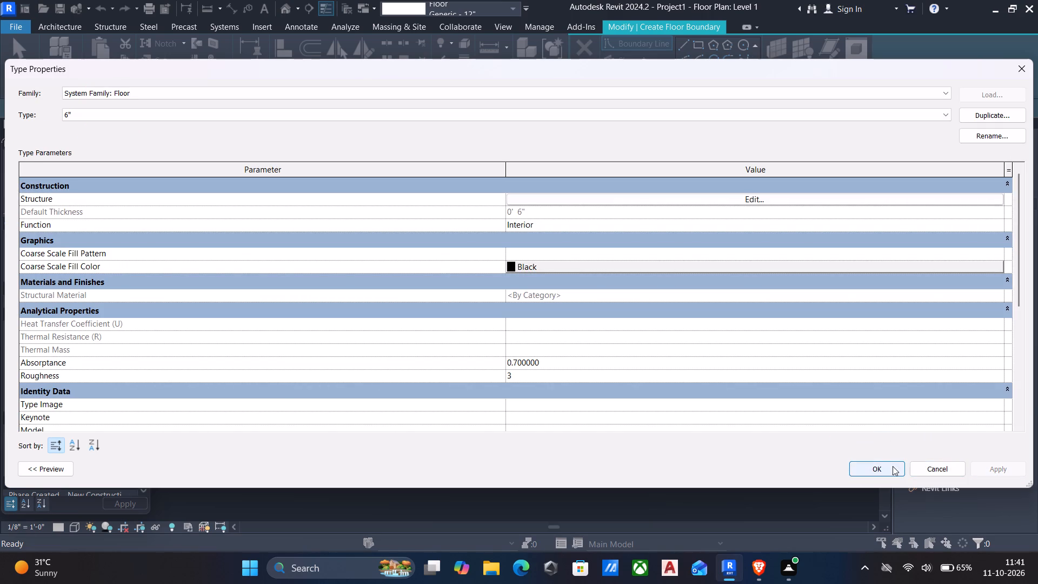
pyautogui.click(892, 467)
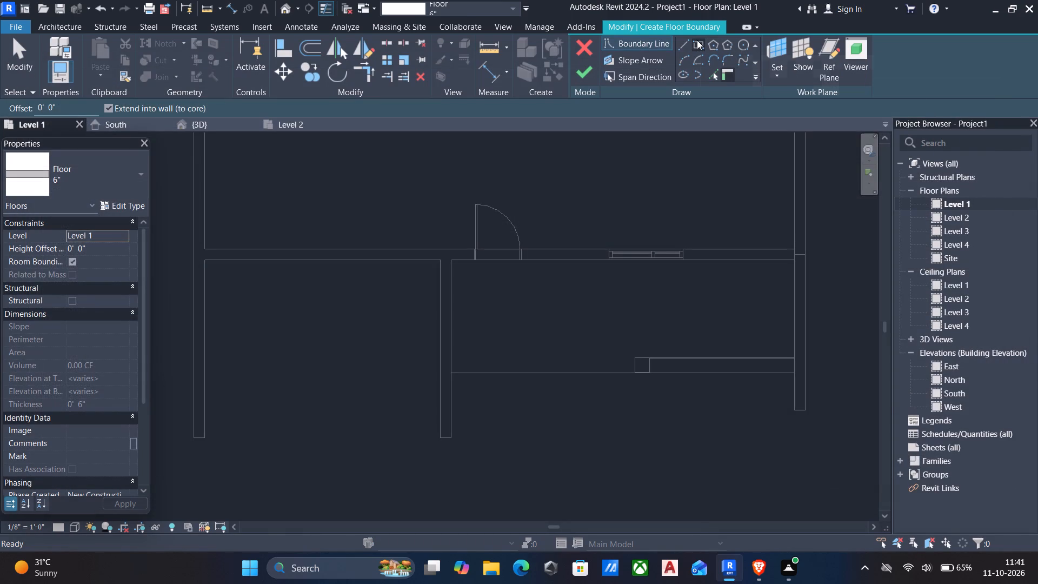
# Create the floor with a 15'-10 1/2" by 12'-0" rectangular boundary between the inner wall faces of the southwest bay.
pyautogui.click(697, 40)
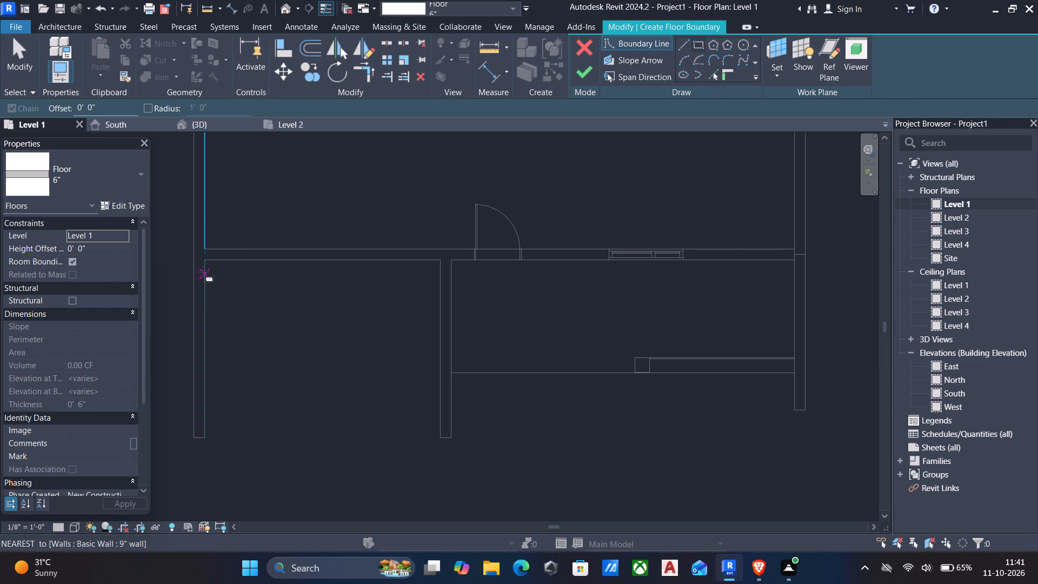
pyautogui.moveTo(203, 264); pyautogui.dragTo(208, 269)
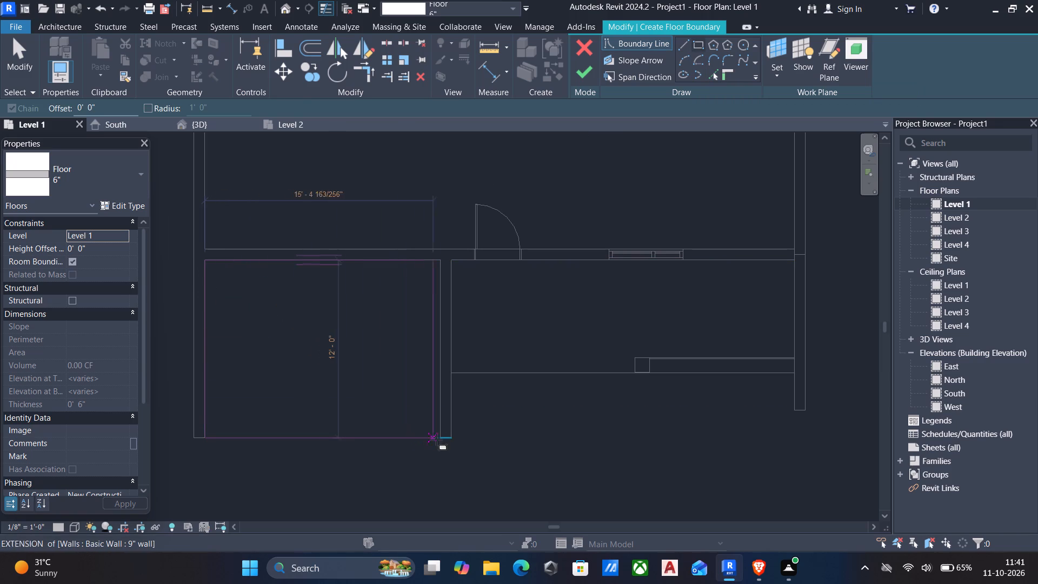
pyautogui.click(437, 439)
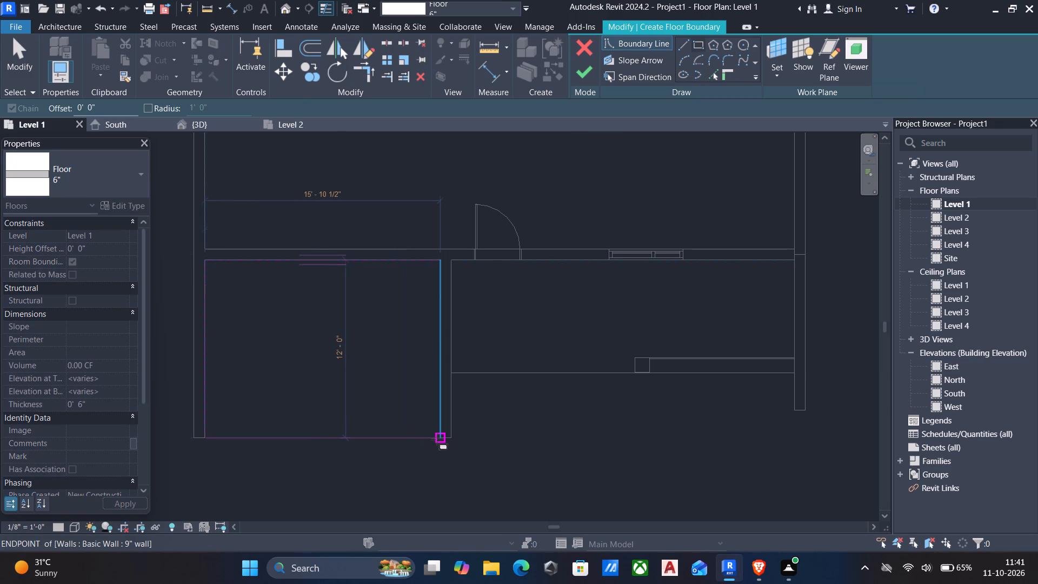
pyautogui.click(581, 72)
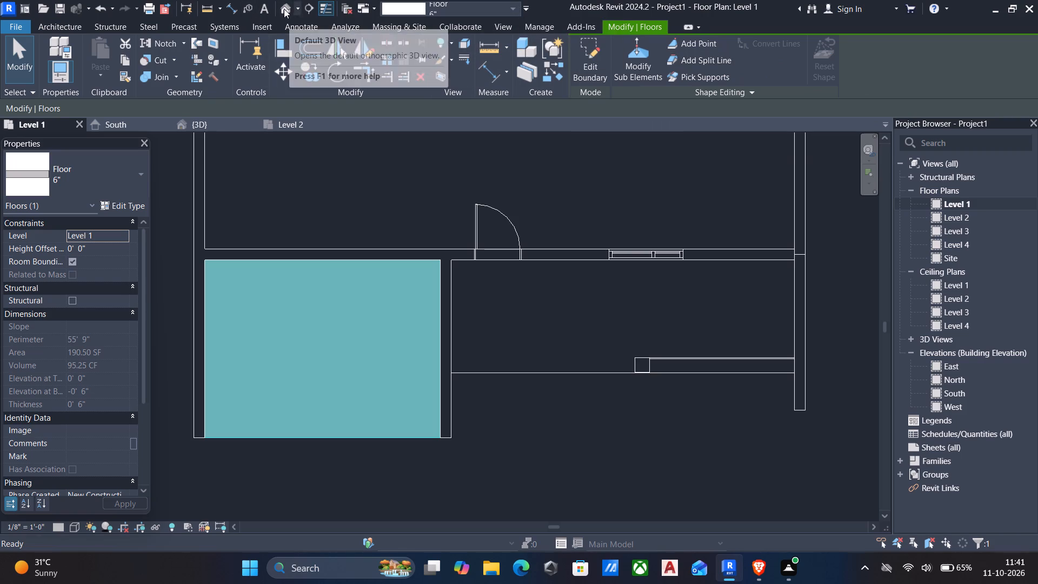
# Edit the 6" floor's boundary in the Level 1 plan, aligning its east and west edges to the outer faces of the southwest bay's side walls.
pyautogui.click(282, 7)
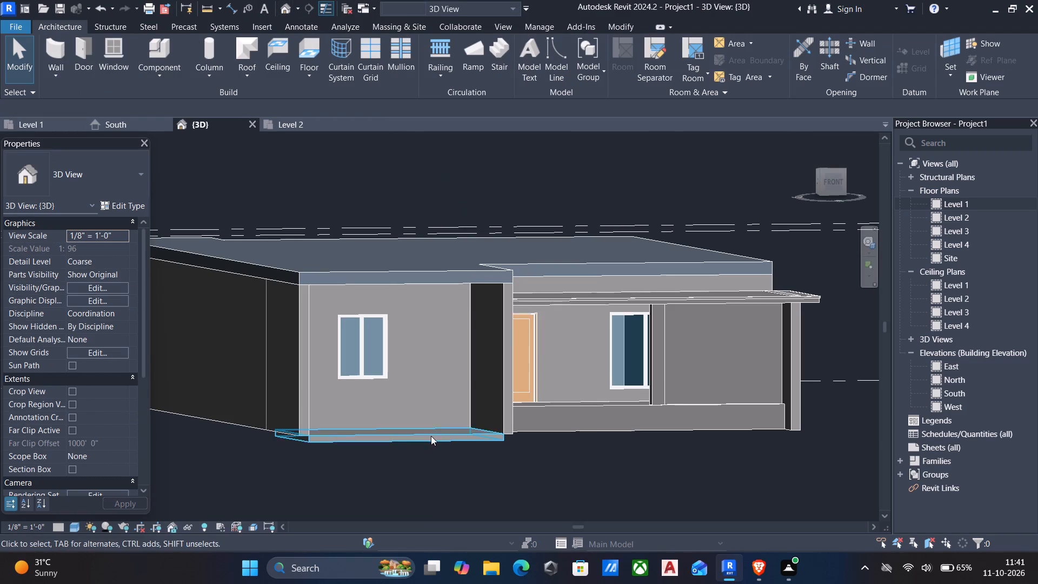
pyautogui.scroll(4, 429, 416)
pyautogui.moveTo(522, 388); pyautogui.dragTo(595, 251, button='middle')
pyautogui.scroll(-4, 617, 292)
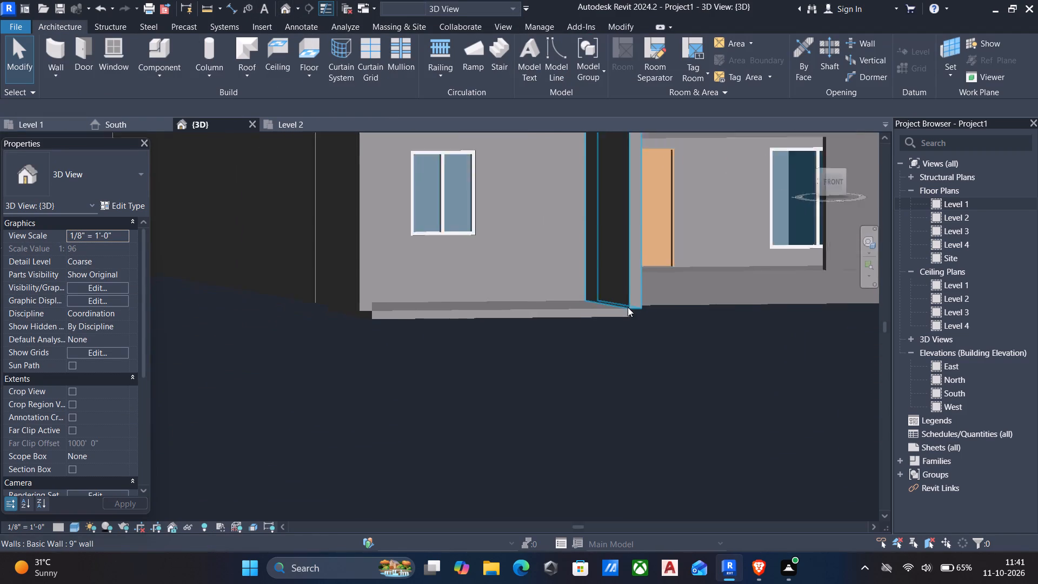
pyautogui.scroll(-2, 628, 307)
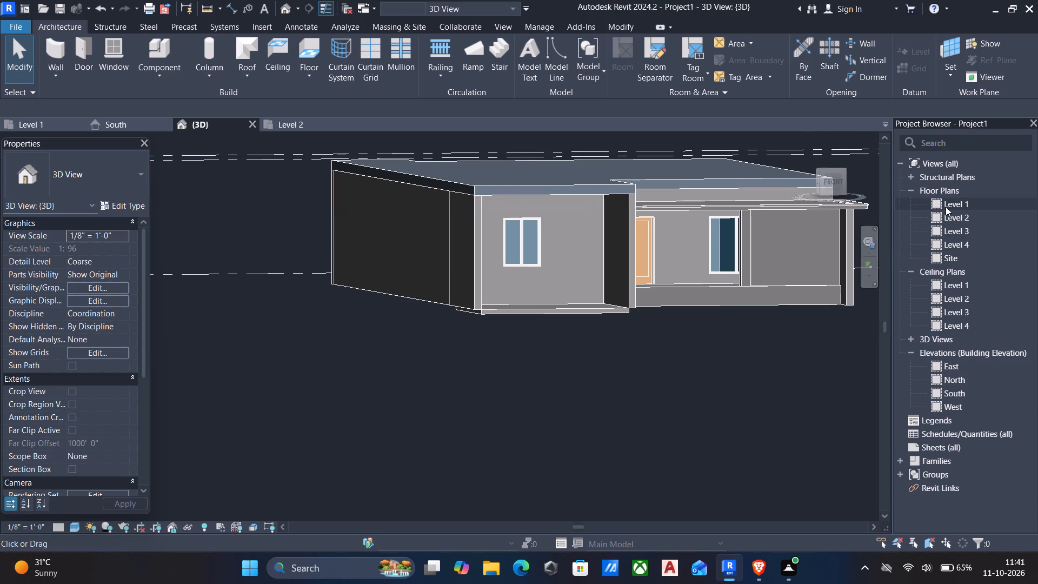
pyautogui.doubleClick(956, 203)
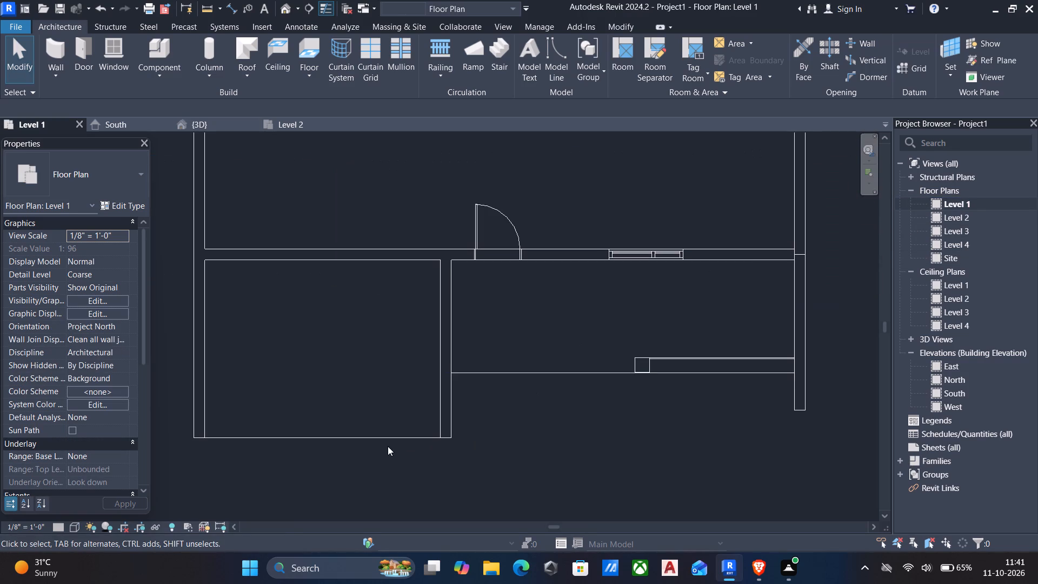
pyautogui.click(380, 440)
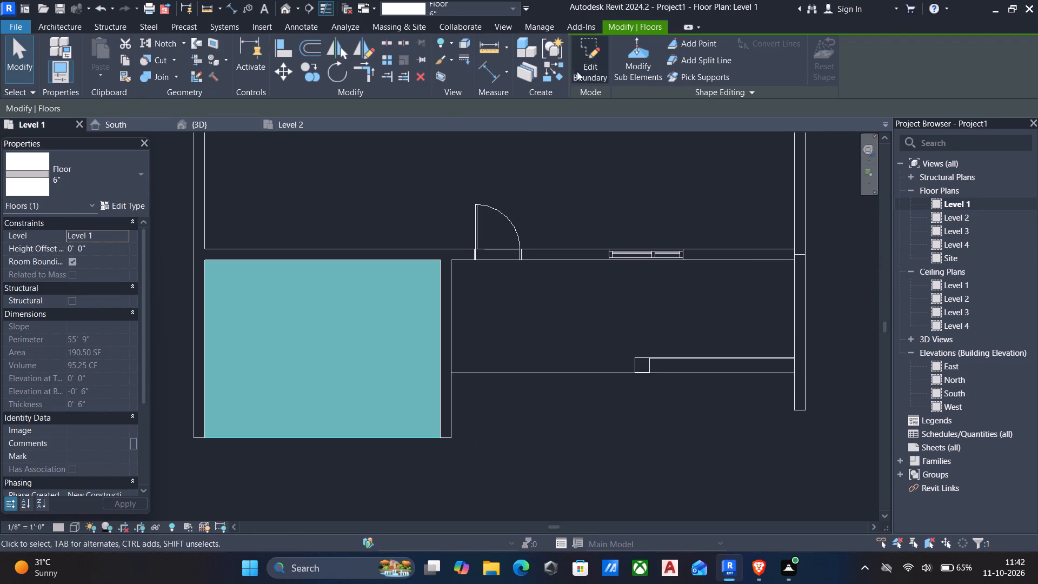
pyautogui.click(581, 67)
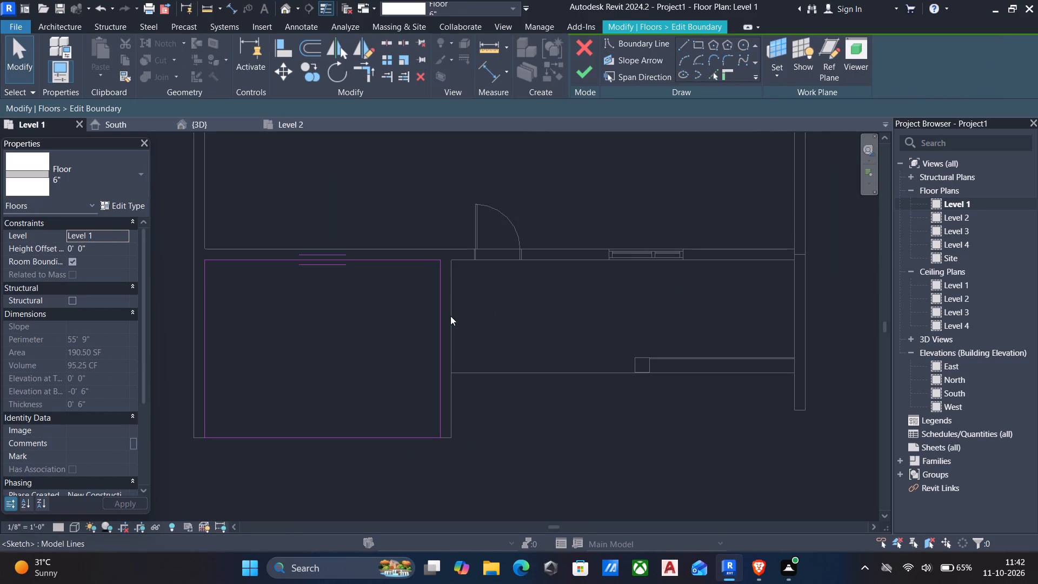
pyautogui.press('a')
pyautogui.press('l')
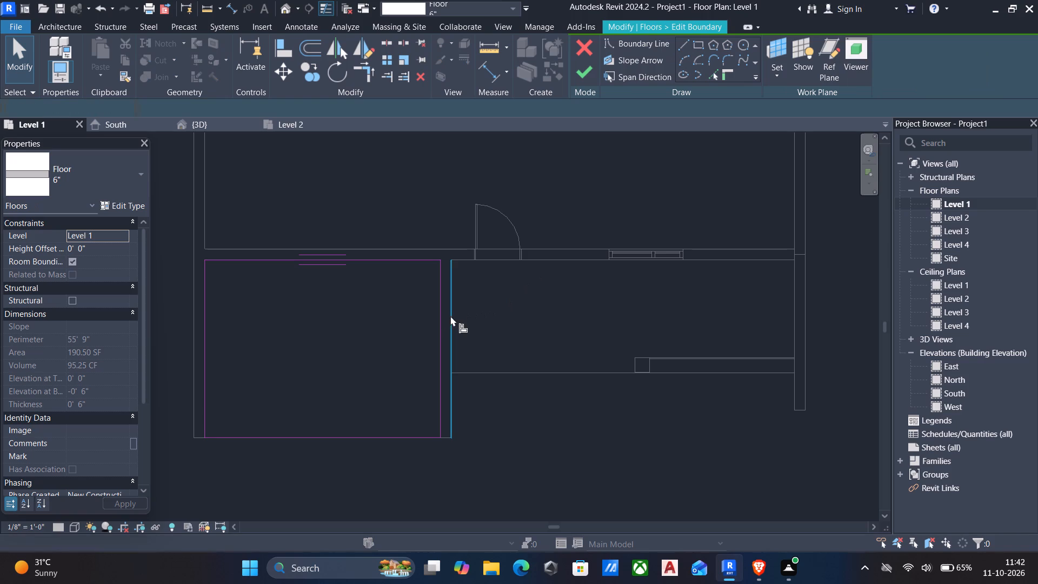
pyautogui.click(453, 316)
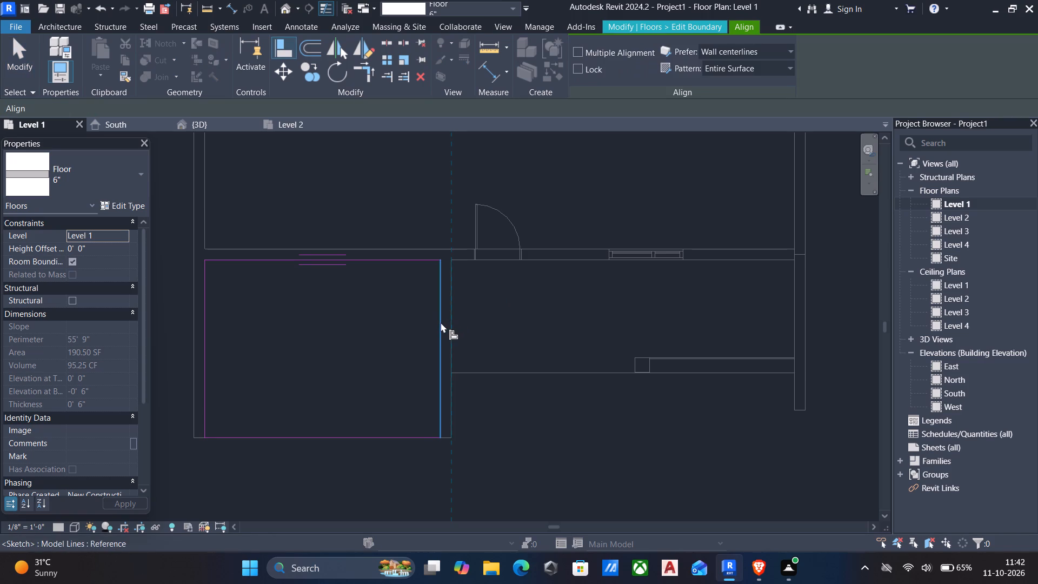
pyautogui.click(441, 323)
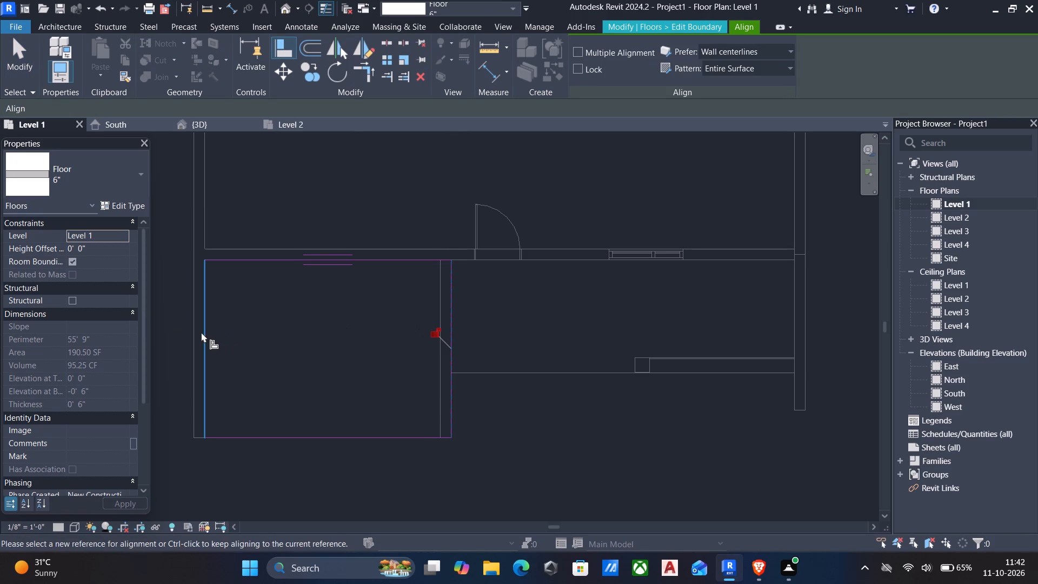
pyautogui.click(189, 342)
pyautogui.click(203, 336)
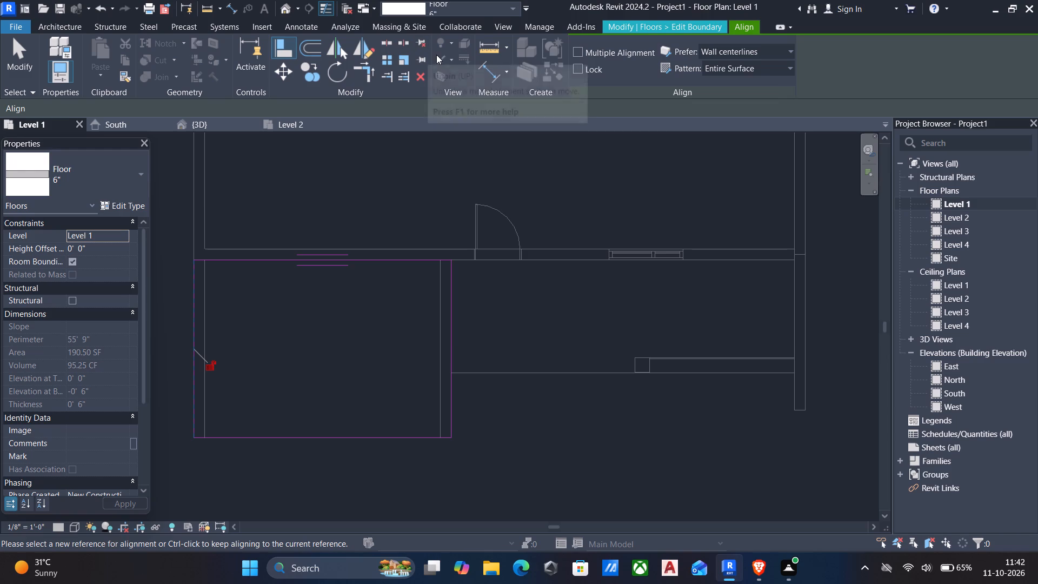
pyautogui.click(651, 22)
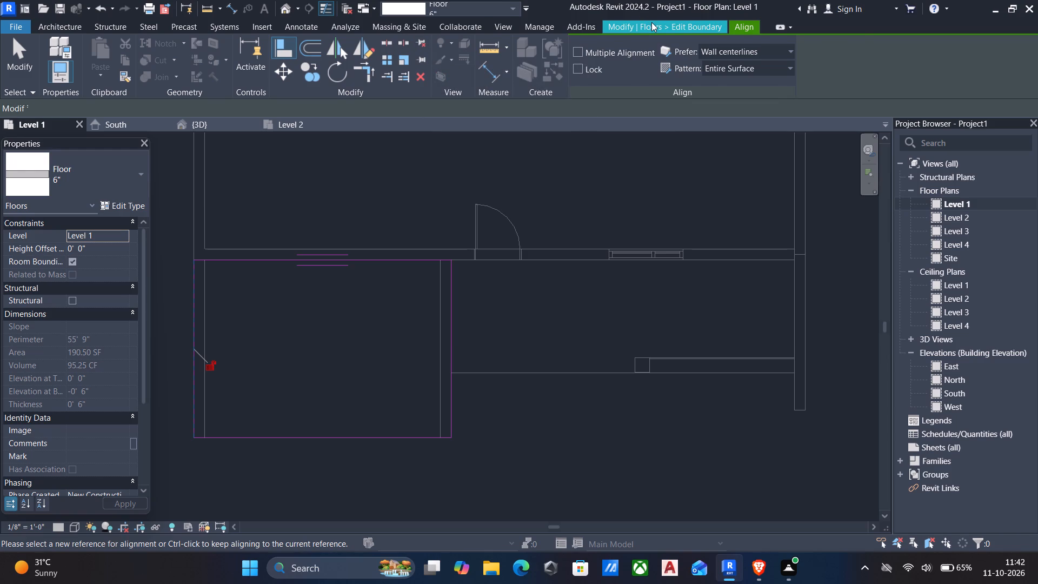
pyautogui.click(587, 77)
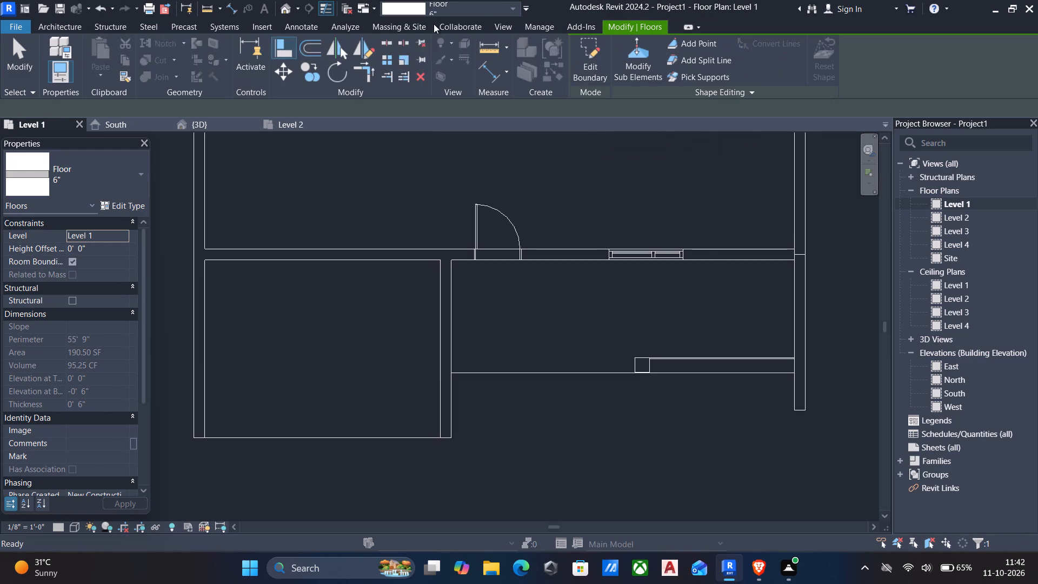
# Examine the floor slab edge, canopy and openings in the 3D view, facing the building's south front squarely.
pyautogui.click(289, 12)
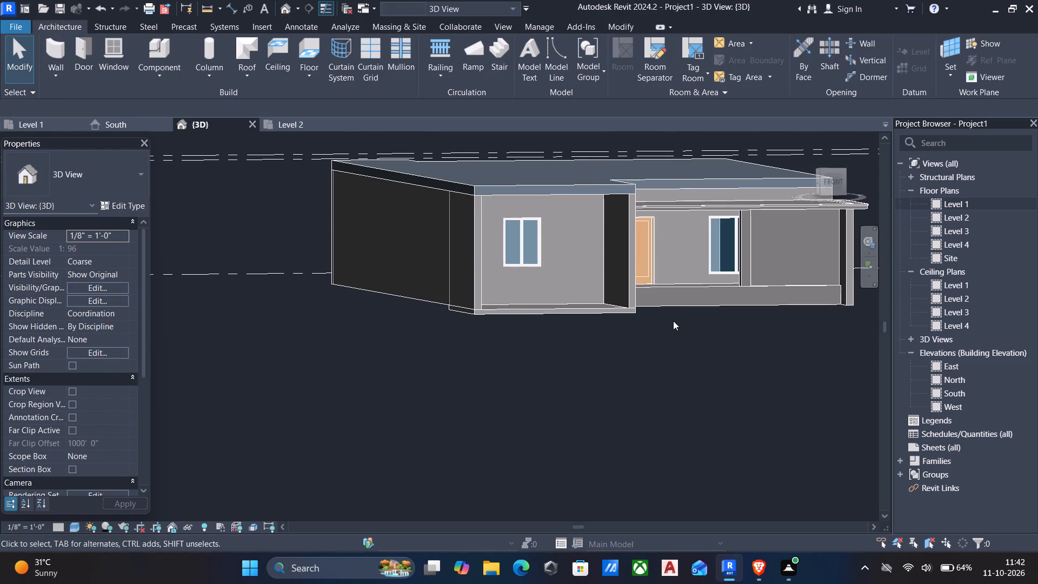
pyautogui.click(833, 182)
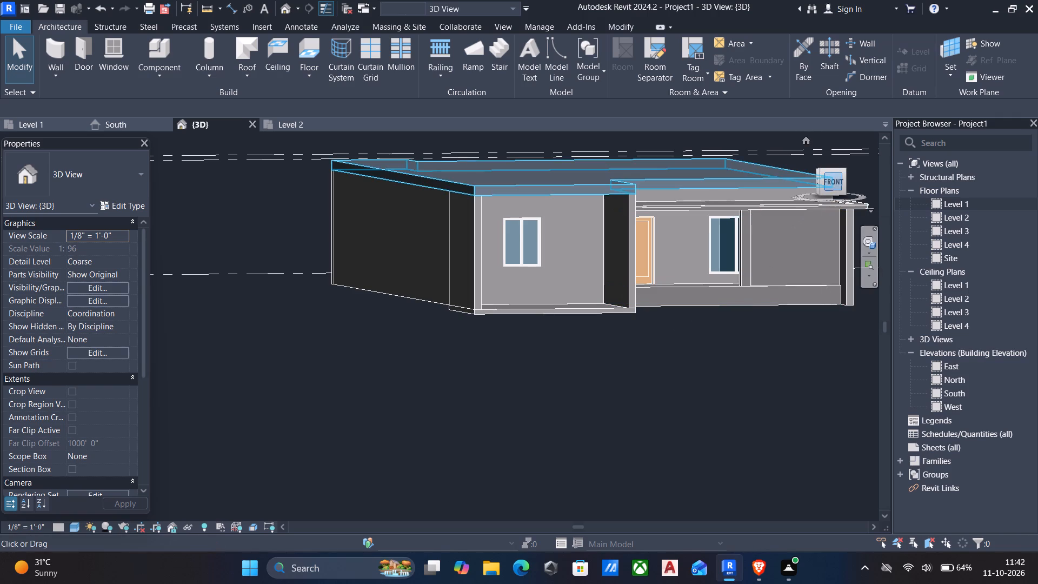
pyautogui.scroll(4, 443, 350)
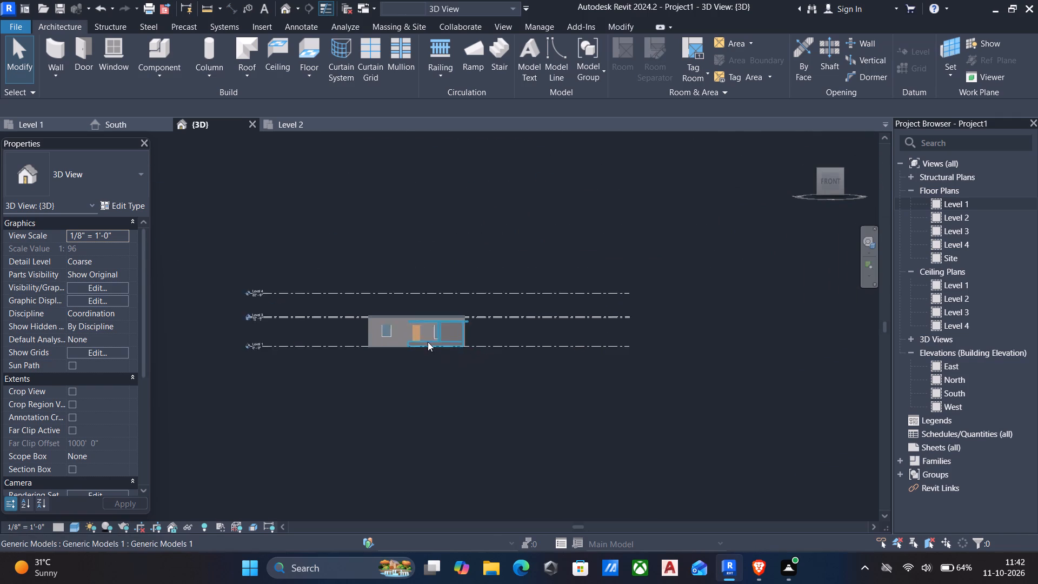
pyautogui.scroll(4, 427, 334)
pyautogui.scroll(4, 363, 338)
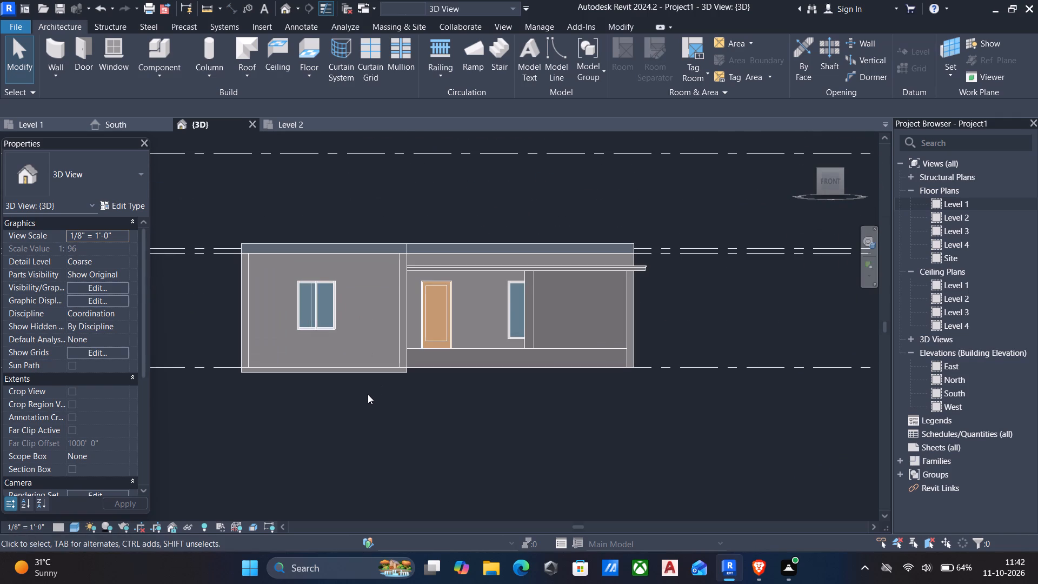
pyautogui.scroll(5, 417, 313)
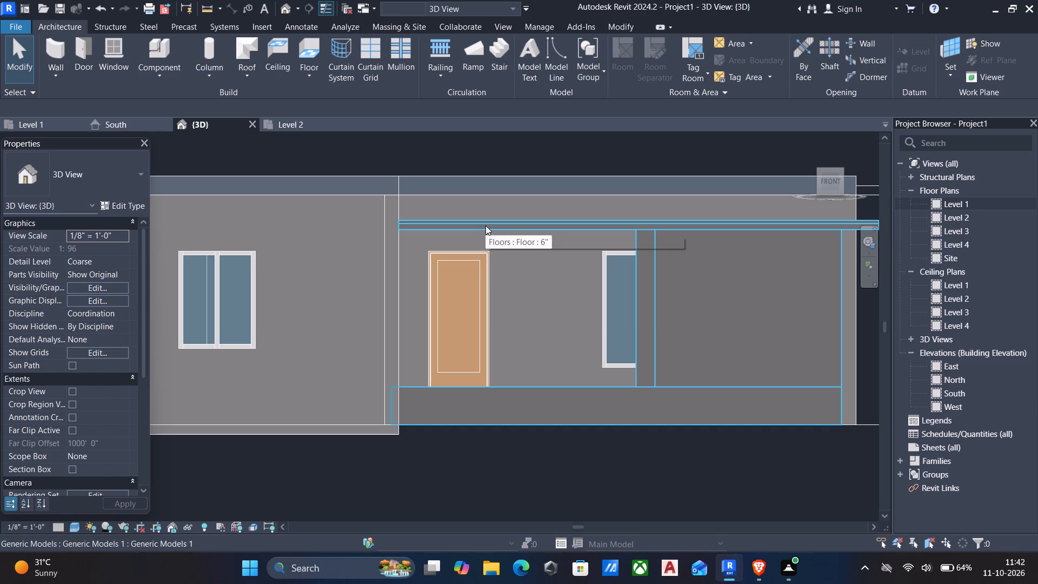
pyautogui.scroll(-6, 485, 233)
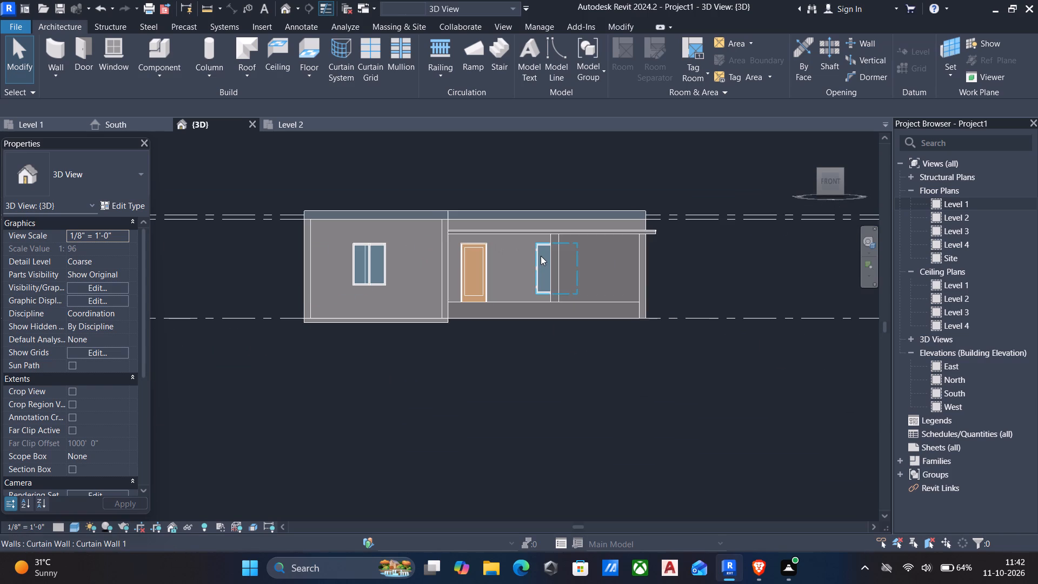
pyautogui.scroll(-6, 574, 341)
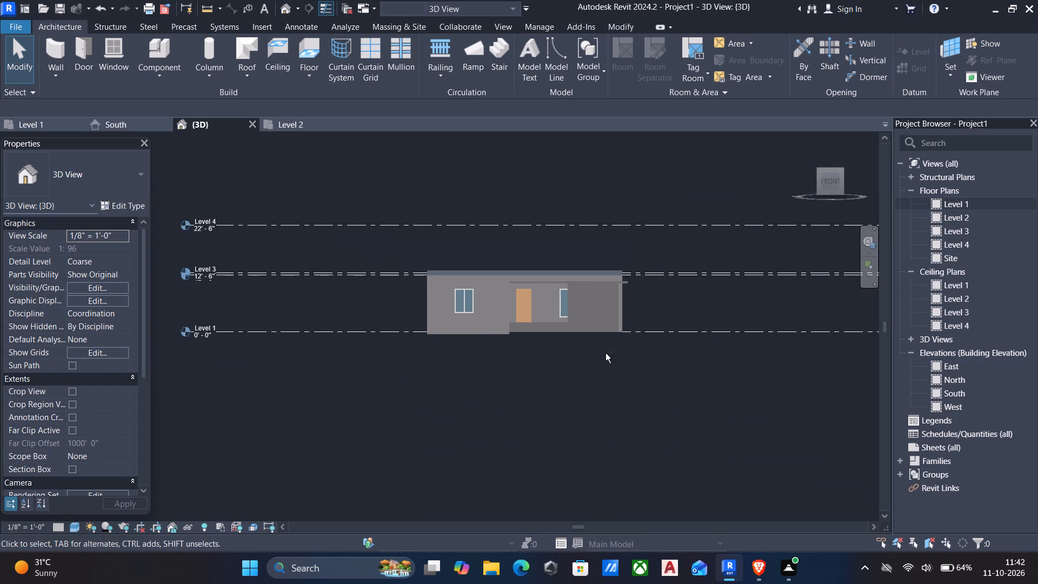
pyautogui.keyDown('shift'); pyautogui.scroll(1, 549, 413); pyautogui.keyUp('shift')
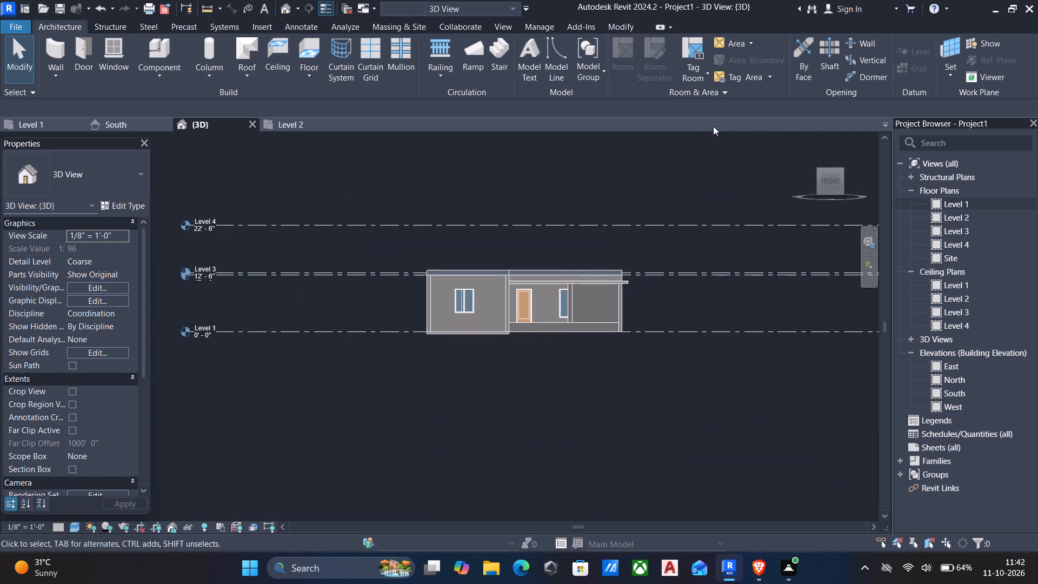
# Inspect the building in 3D from the southeast, east and southwest, checking the open southwest bay, its slab and the canopied bay.
pyautogui.click(842, 168)
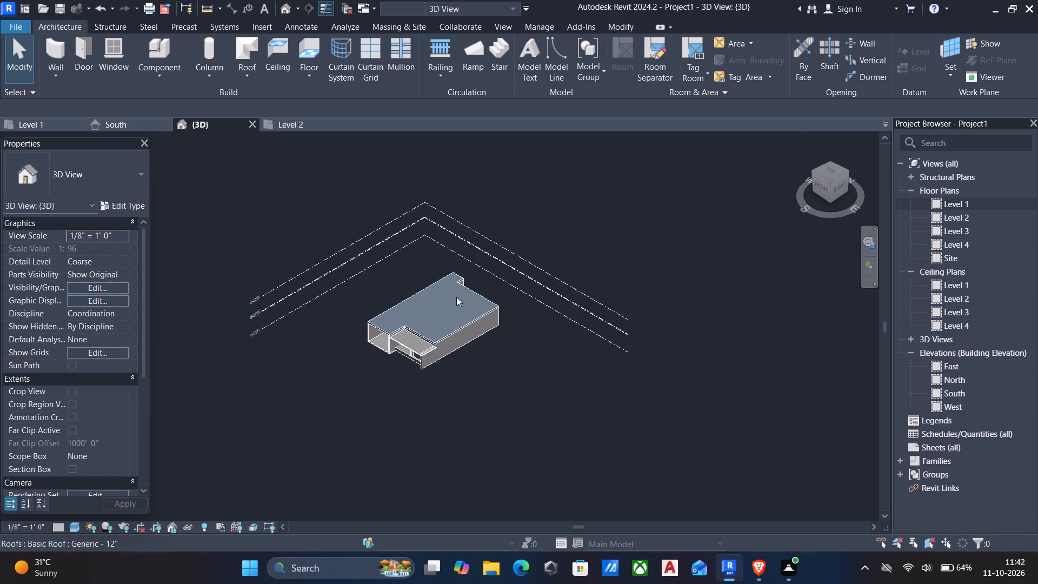
pyautogui.moveTo(450, 307); pyautogui.dragTo(517, 265, button='middle')
pyautogui.keyDown('shift'); pyautogui.moveTo(417, 262); pyautogui.dragTo(471, 219, button='middle'); pyautogui.keyUp('shift')
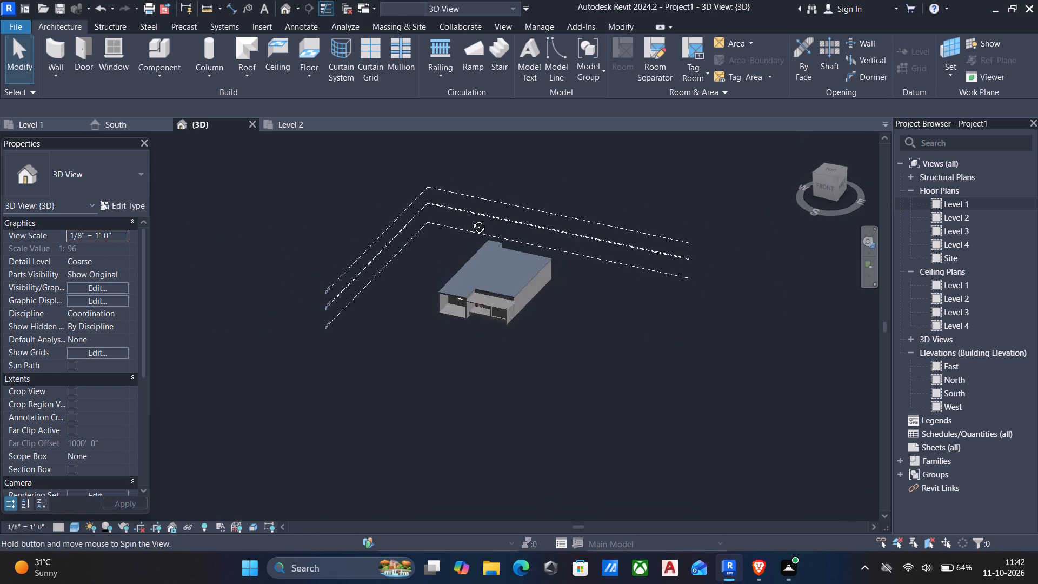
pyautogui.keyDown('shift'); pyautogui.moveTo(471, 219); pyautogui.dragTo(412, 212, button='middle'); pyautogui.keyUp('shift')
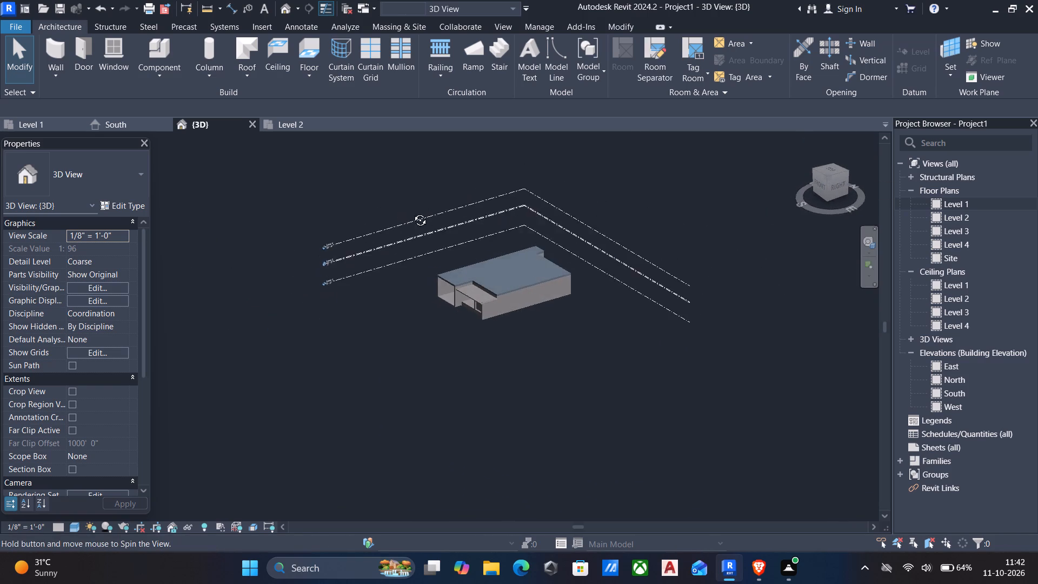
pyautogui.keyDown('shift'); pyautogui.moveTo(412, 212); pyautogui.dragTo(312, 247, button='middle'); pyautogui.keyUp('shift')
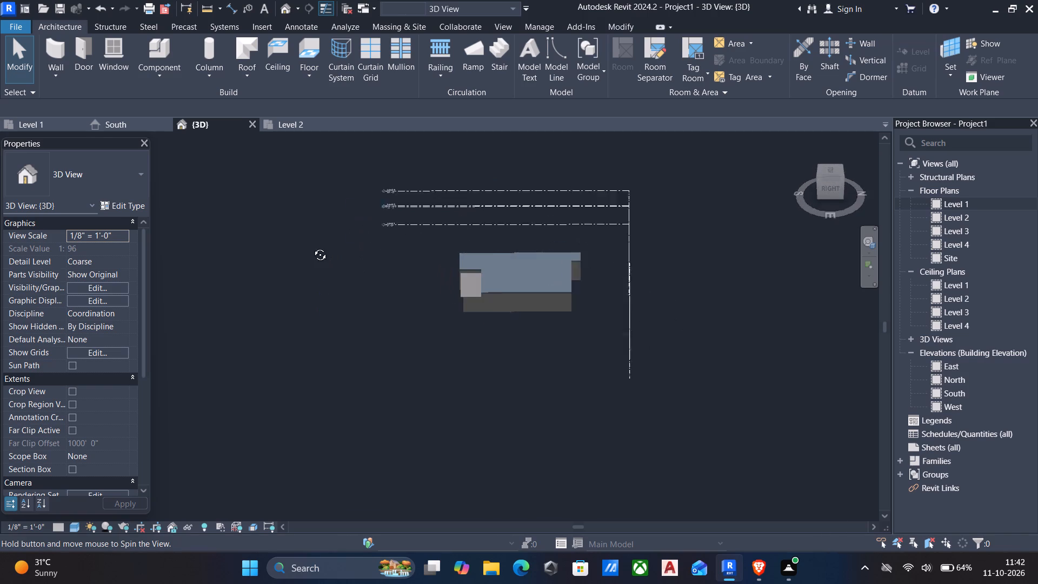
pyautogui.keyDown('shift'); pyautogui.moveTo(312, 247); pyautogui.dragTo(572, 161, button='middle'); pyautogui.keyUp('shift')
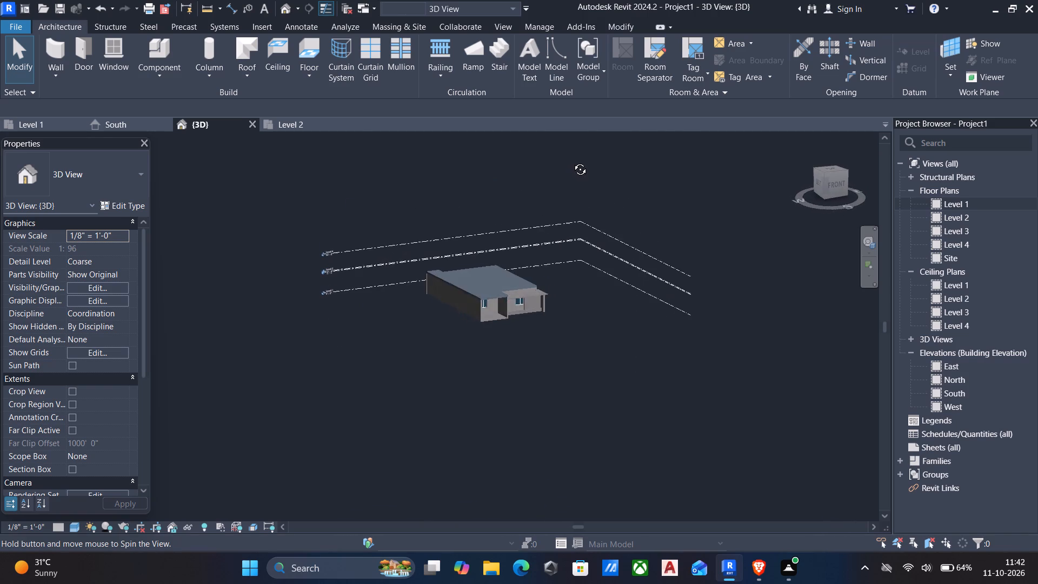
pyautogui.keyDown('shift'); pyautogui.moveTo(572, 161); pyautogui.dragTo(572, 161, button='middle'); pyautogui.keyUp('shift')
pyautogui.scroll(5, 513, 315)
pyautogui.scroll(3, 489, 271)
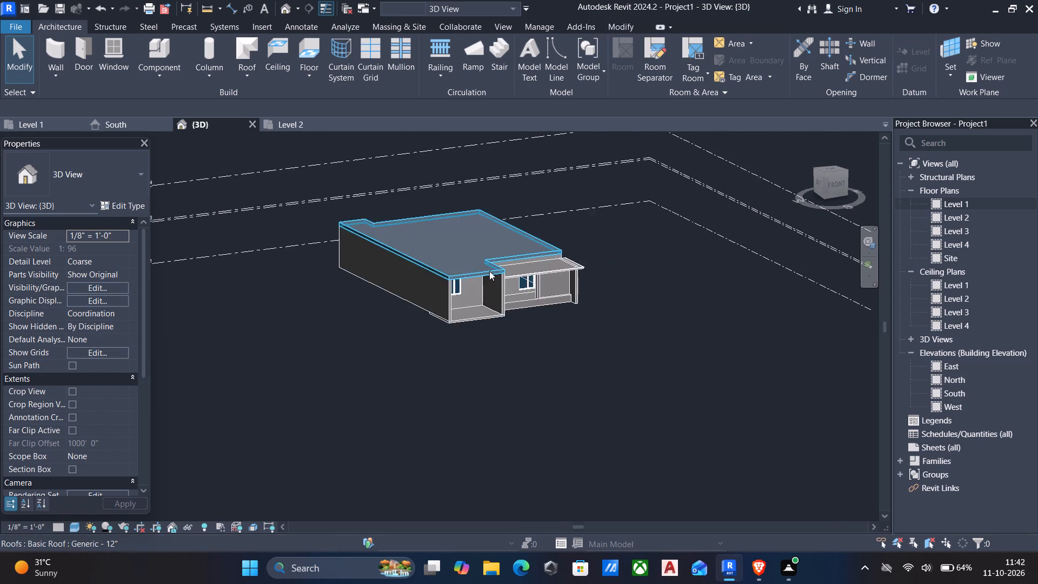
pyautogui.scroll(3, 489, 271)
pyautogui.moveTo(208, 178); pyautogui.dragTo(209, 181, button='middle')
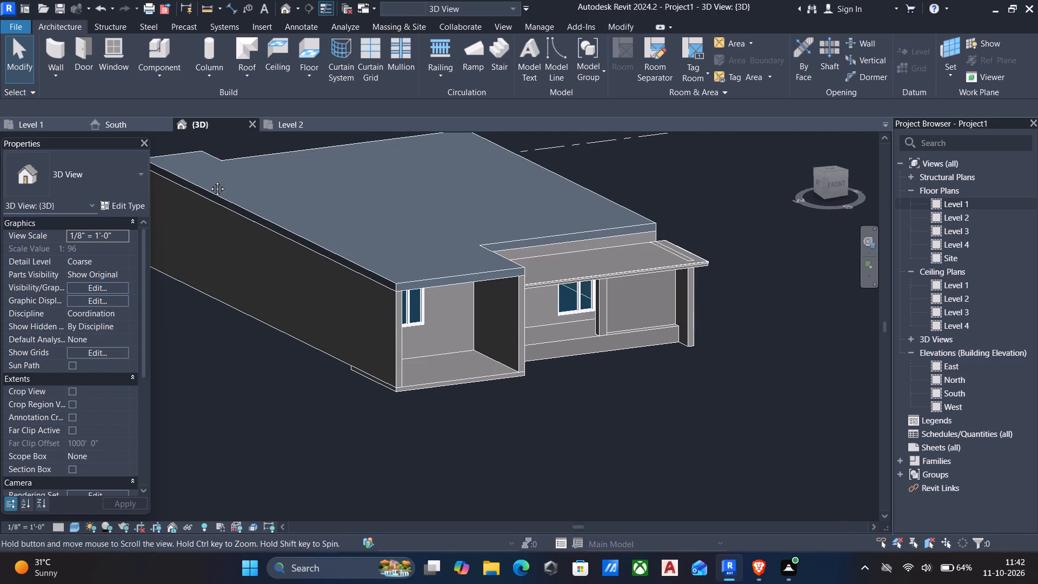
pyautogui.moveTo(209, 181); pyautogui.dragTo(315, 231, button='middle')
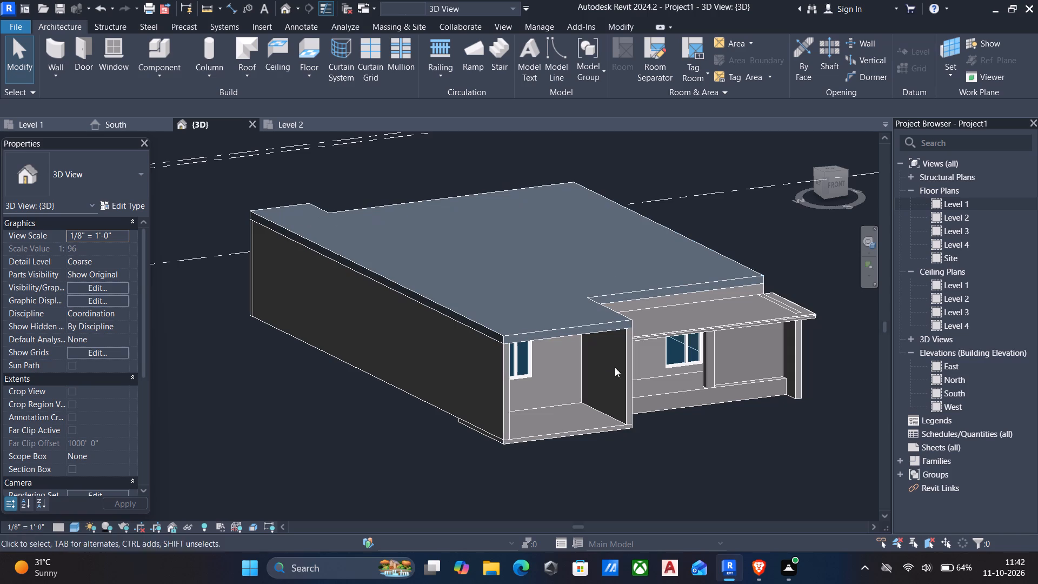
pyautogui.keyDown('shift'); pyautogui.moveTo(664, 349); pyautogui.dragTo(457, 348, button='middle'); pyautogui.keyUp('shift')
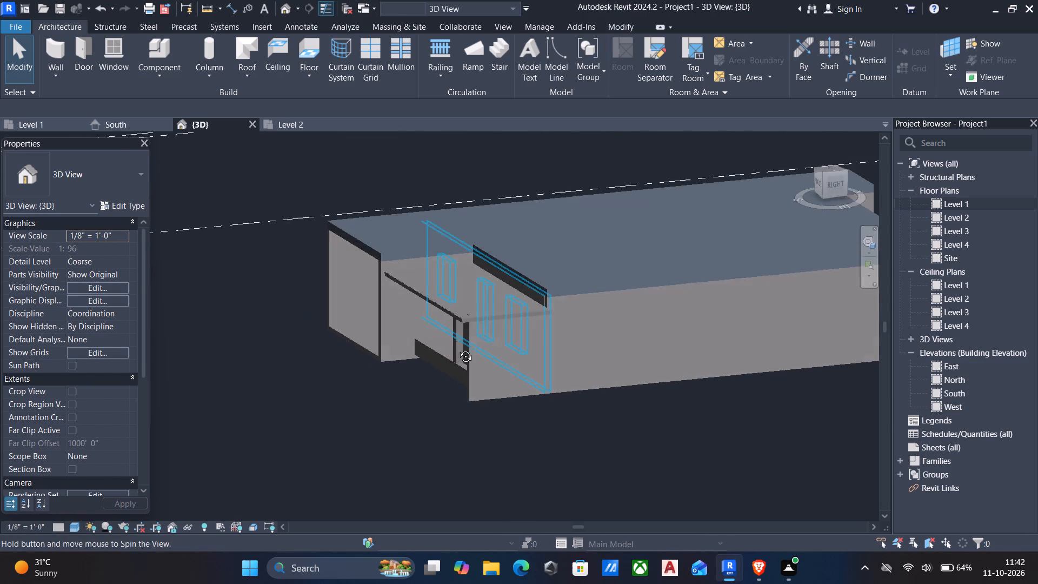
pyautogui.keyDown('shift'); pyautogui.moveTo(457, 348); pyautogui.dragTo(638, 323, button='middle'); pyautogui.keyUp('shift')
pyautogui.scroll(-3, 655, 333)
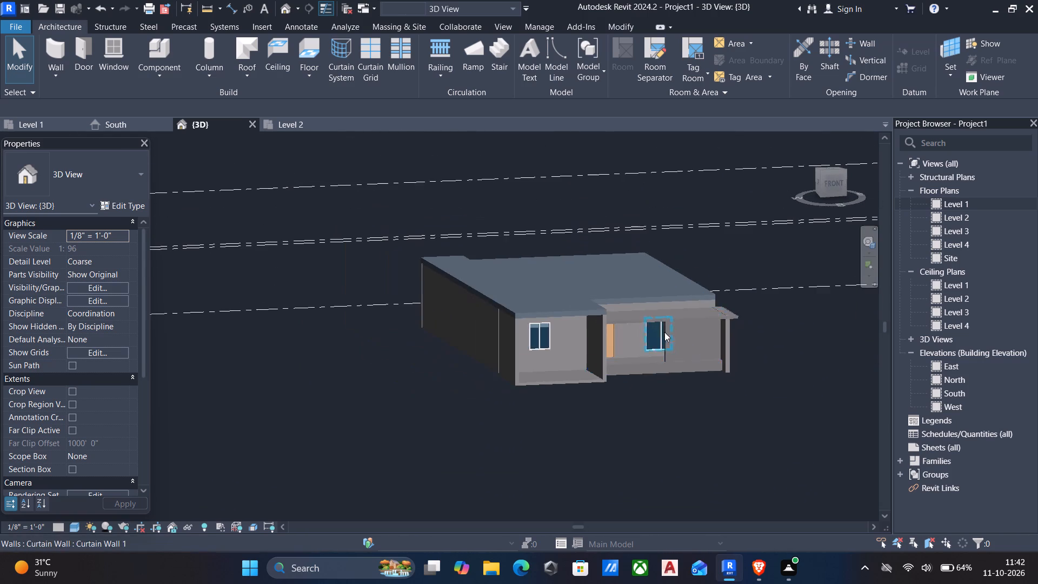
pyautogui.keyDown('shift'); pyautogui.moveTo(621, 359); pyautogui.dragTo(576, 364, button='middle'); pyautogui.keyUp('shift')
pyautogui.keyDown('shift'); pyautogui.moveTo(681, 394); pyautogui.dragTo(754, 400, button='middle'); pyautogui.keyUp('shift')
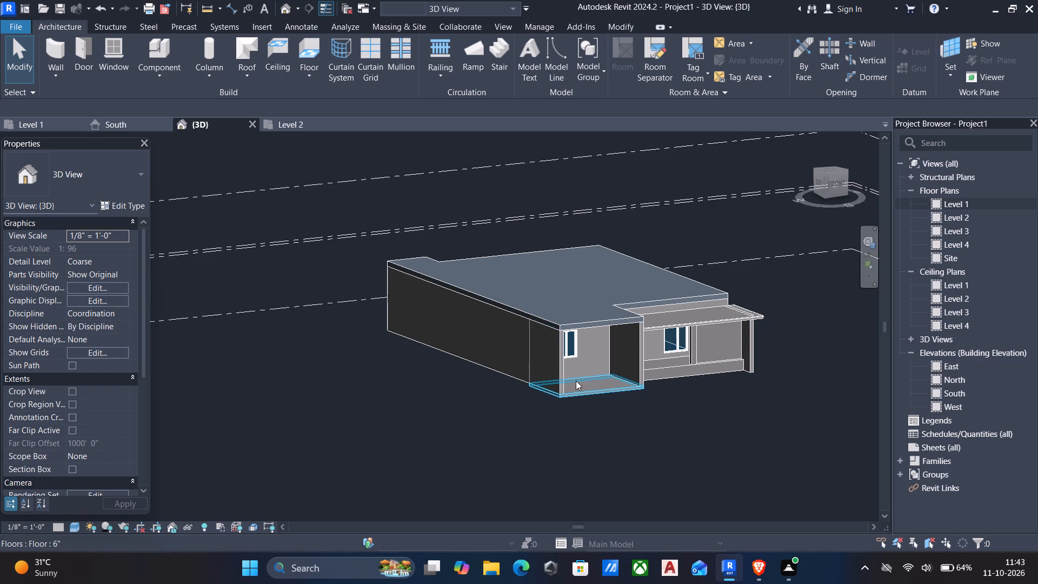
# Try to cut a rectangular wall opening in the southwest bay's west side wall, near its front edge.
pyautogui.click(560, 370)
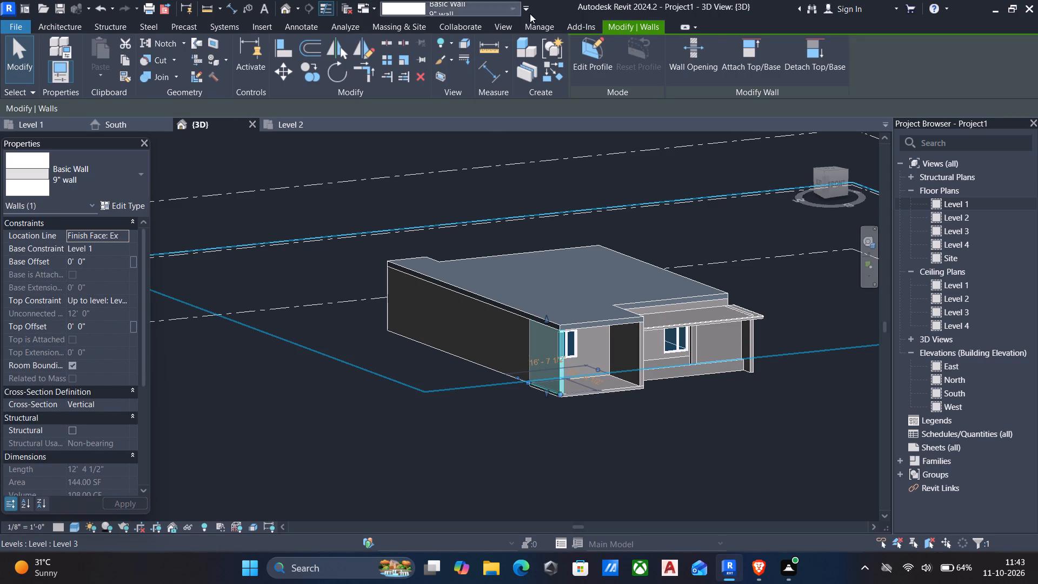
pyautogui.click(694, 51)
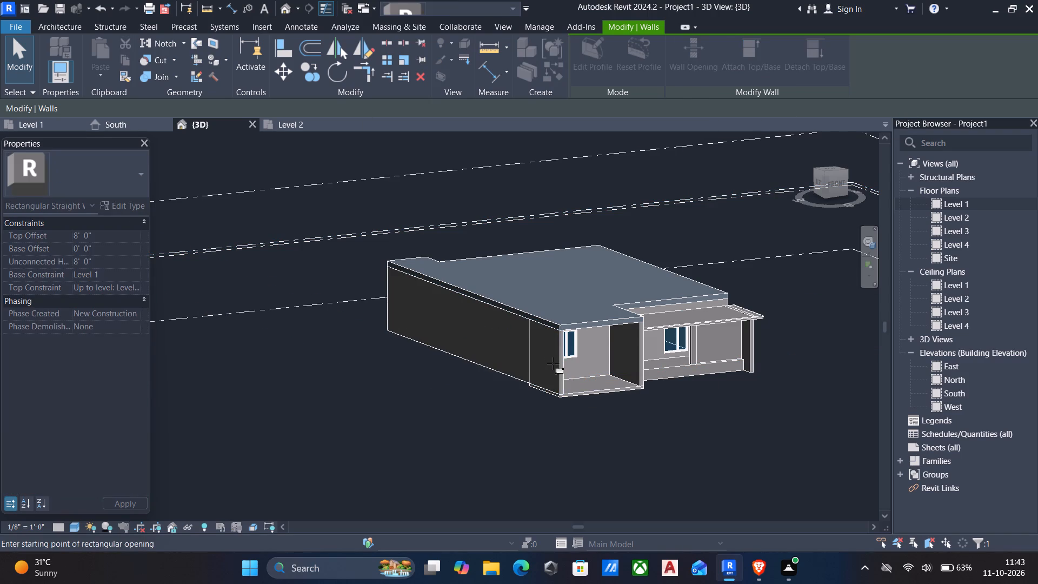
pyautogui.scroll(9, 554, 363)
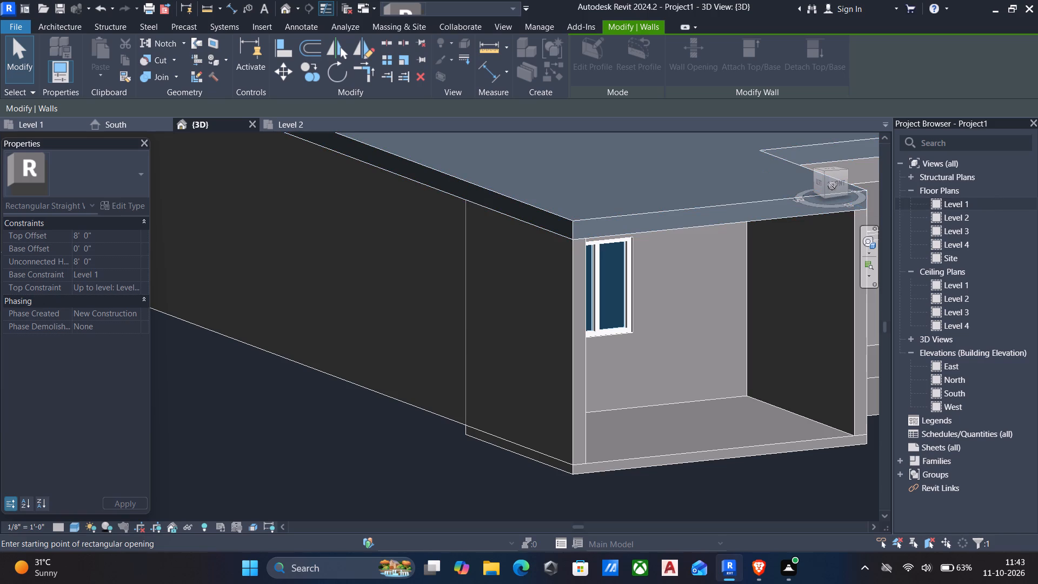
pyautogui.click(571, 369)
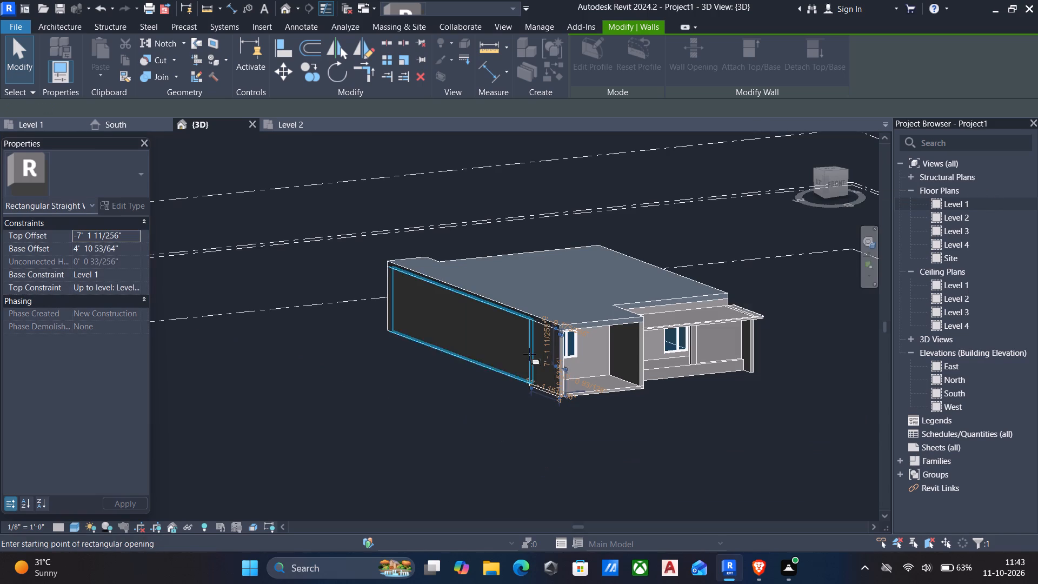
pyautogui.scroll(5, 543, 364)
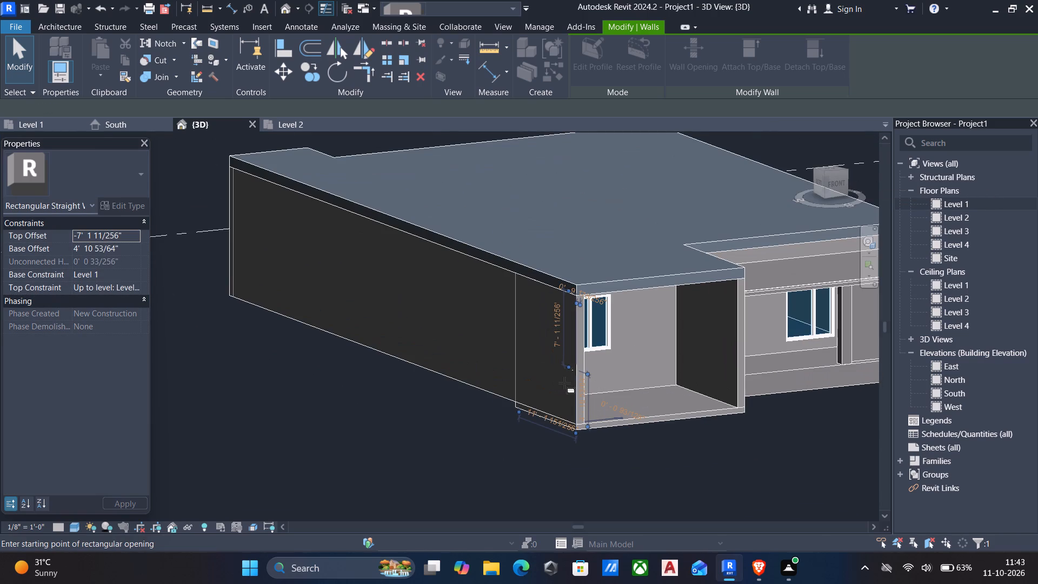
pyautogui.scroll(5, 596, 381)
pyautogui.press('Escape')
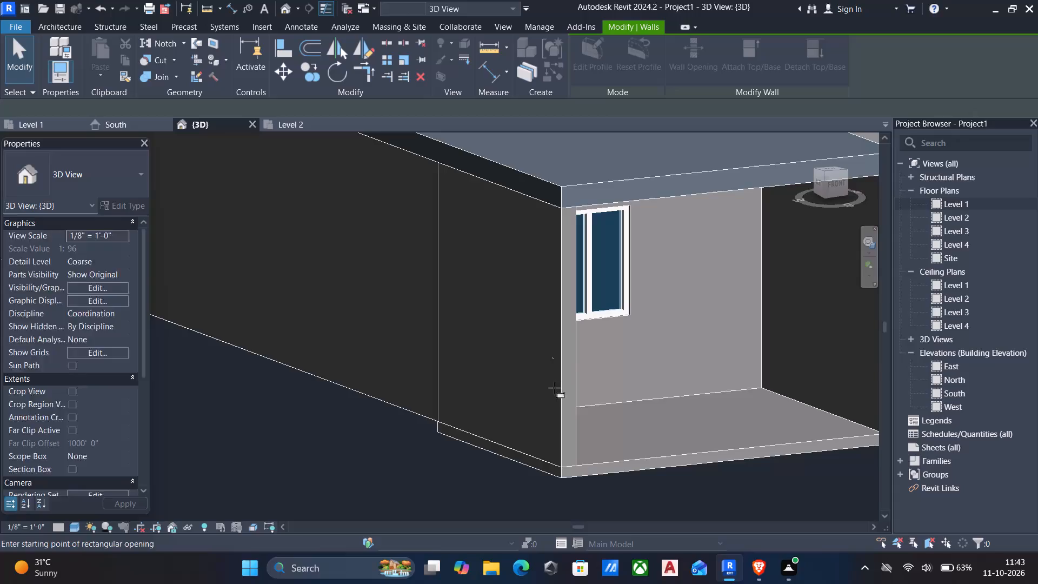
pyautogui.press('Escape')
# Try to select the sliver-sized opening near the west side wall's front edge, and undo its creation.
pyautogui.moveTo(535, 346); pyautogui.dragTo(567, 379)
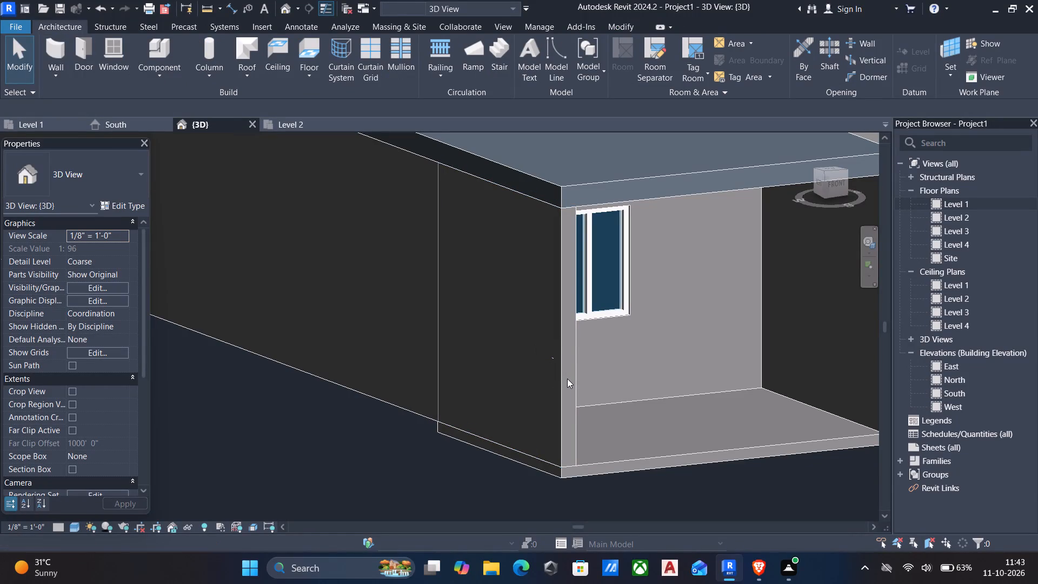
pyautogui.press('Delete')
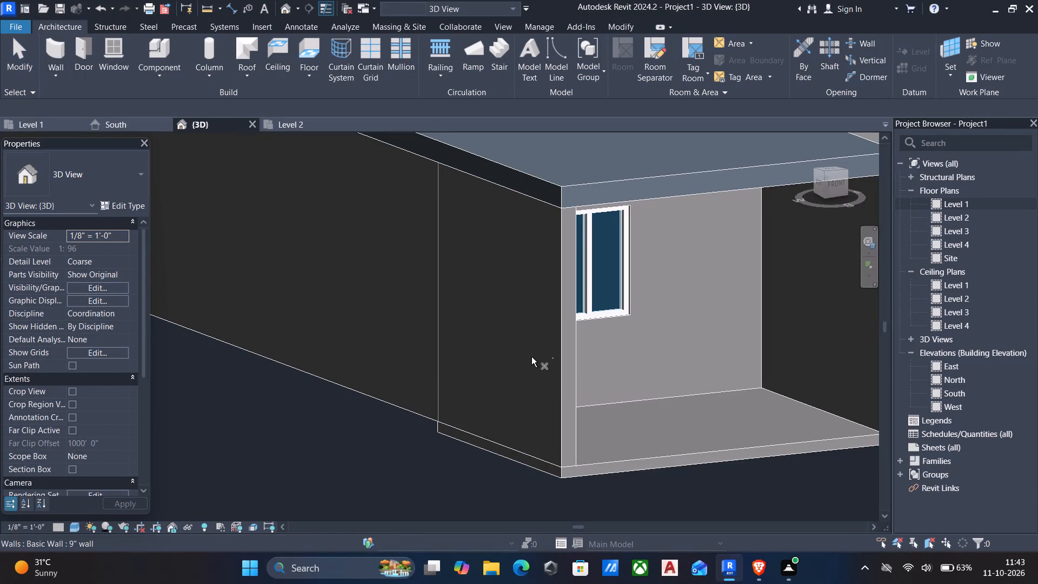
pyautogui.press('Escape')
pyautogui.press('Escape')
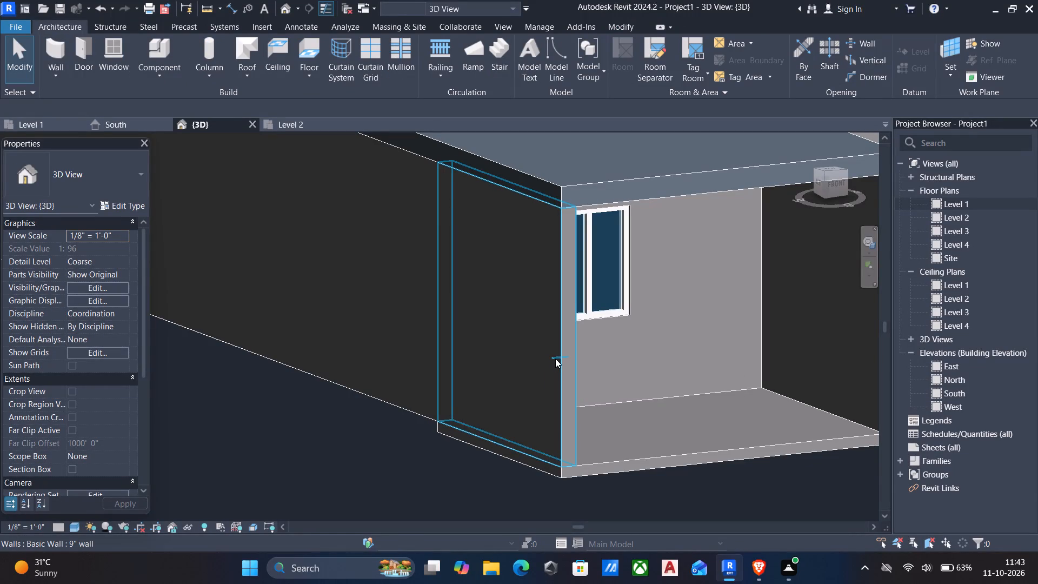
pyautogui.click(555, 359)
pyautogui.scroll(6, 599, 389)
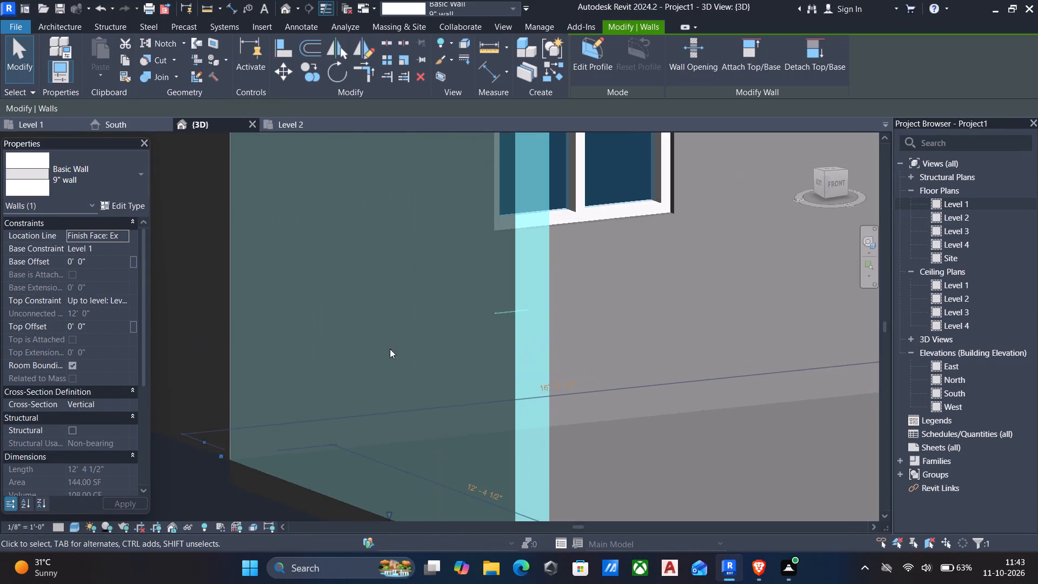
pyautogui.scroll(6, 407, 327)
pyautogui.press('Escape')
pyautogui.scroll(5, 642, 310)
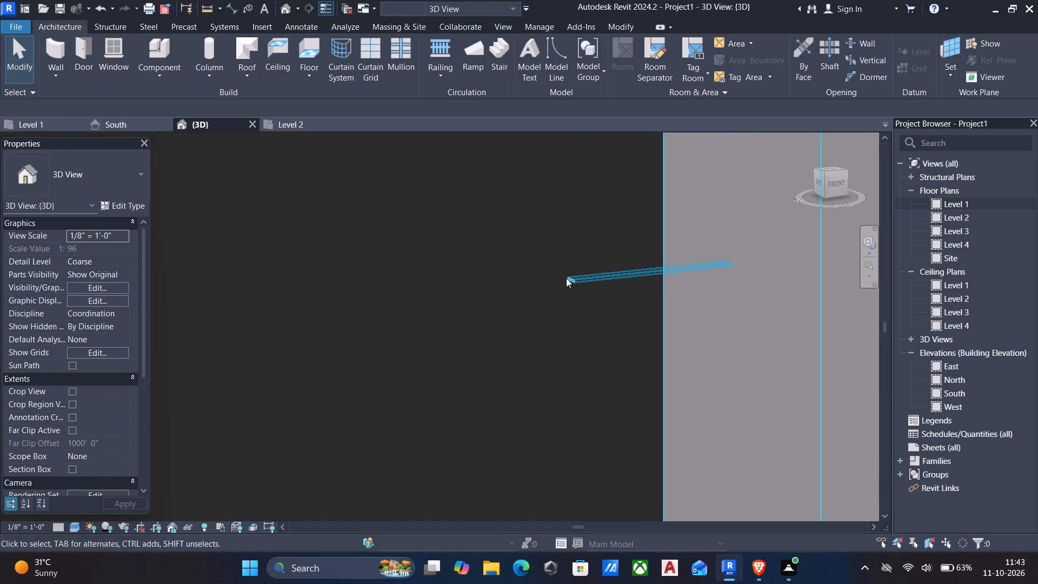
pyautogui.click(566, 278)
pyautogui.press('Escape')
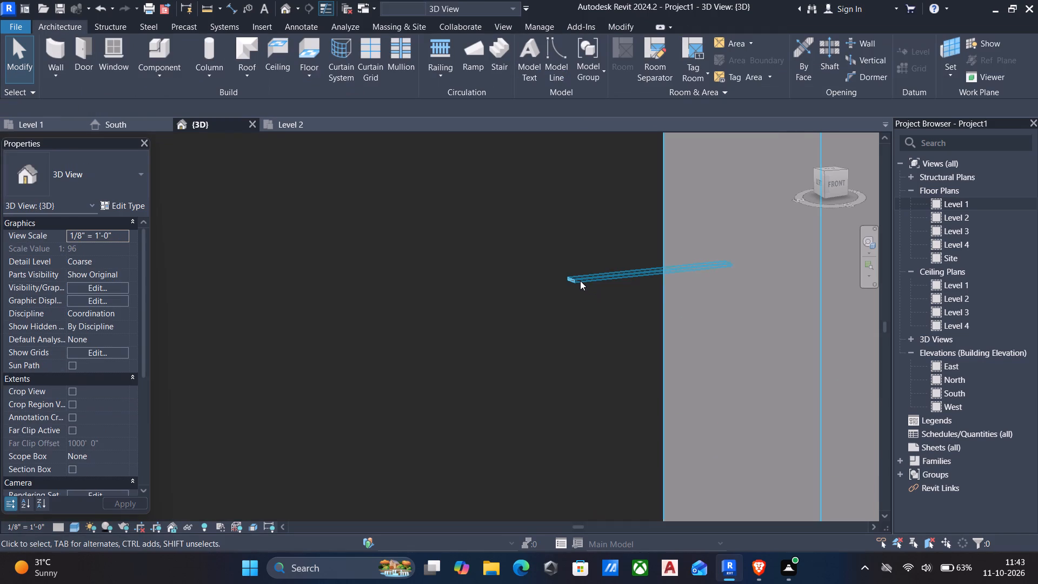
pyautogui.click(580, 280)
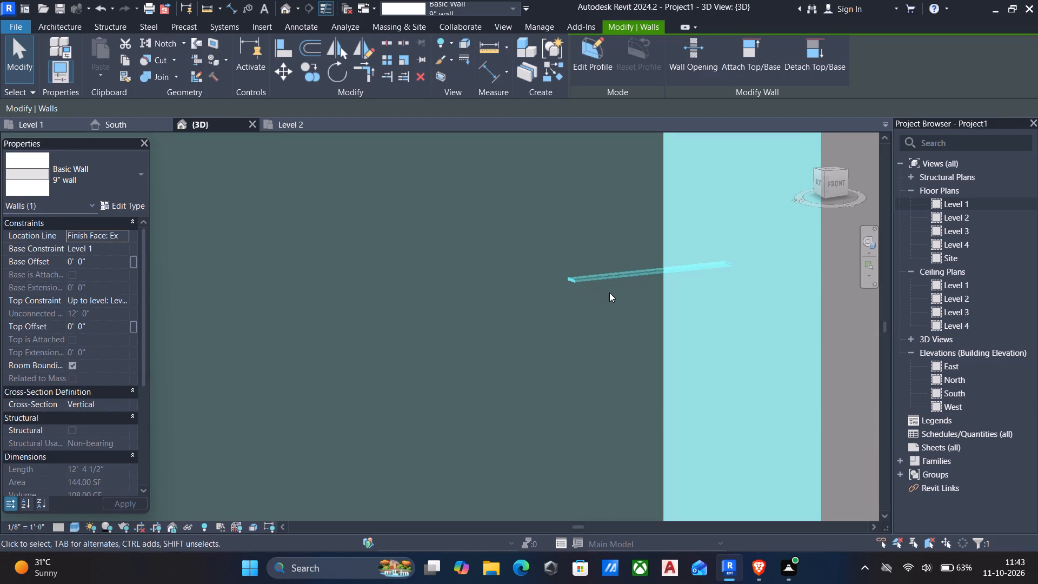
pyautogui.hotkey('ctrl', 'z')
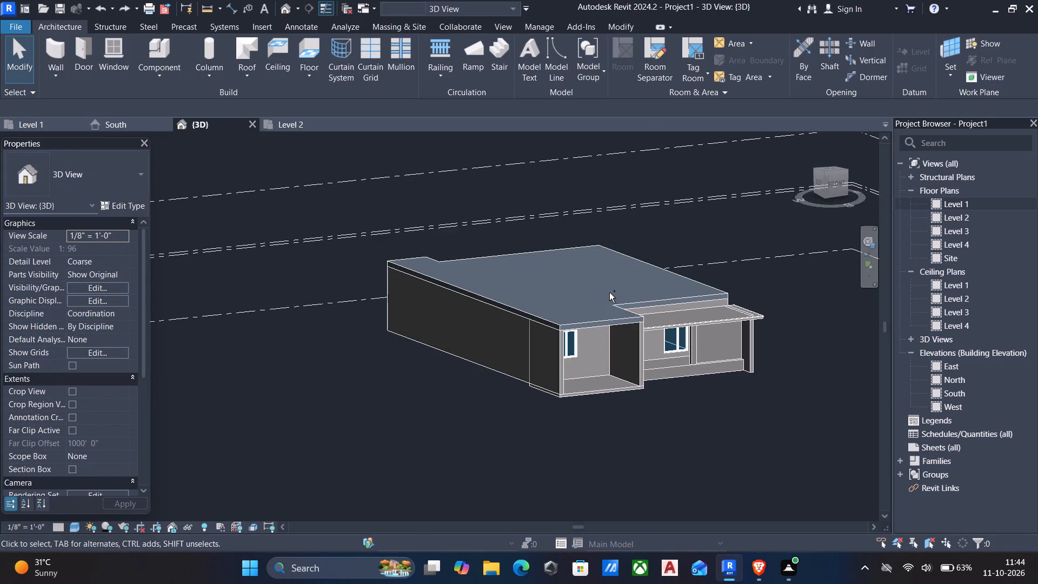
# Cut a rectangular wall opening about 10'-11" long and 8 3/4" high across the southwest bay's west side wall at mid-height, without saving the project.
pyautogui.click(557, 355)
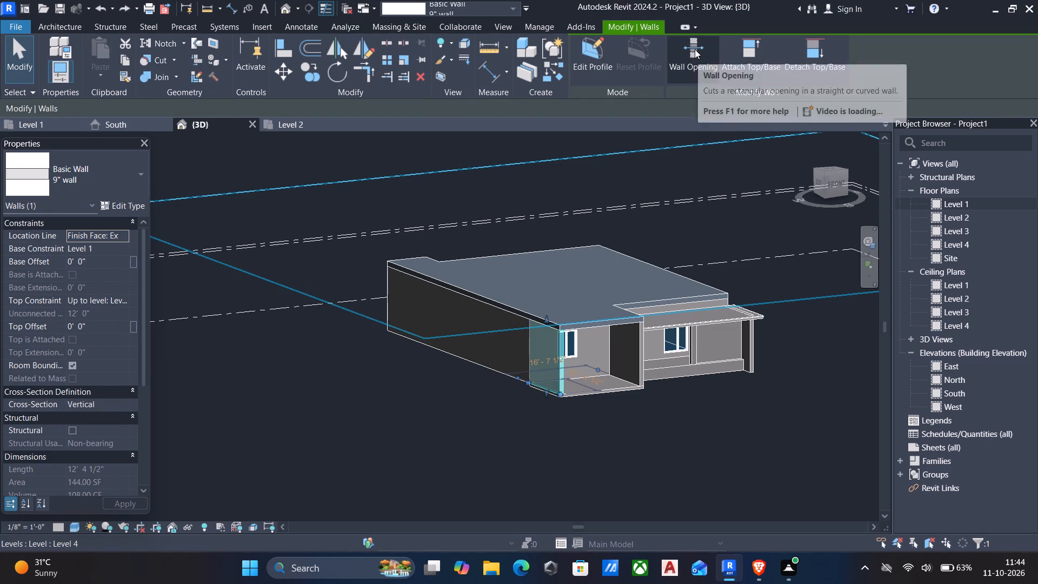
pyautogui.click(695, 49)
pyautogui.scroll(5, 550, 364)
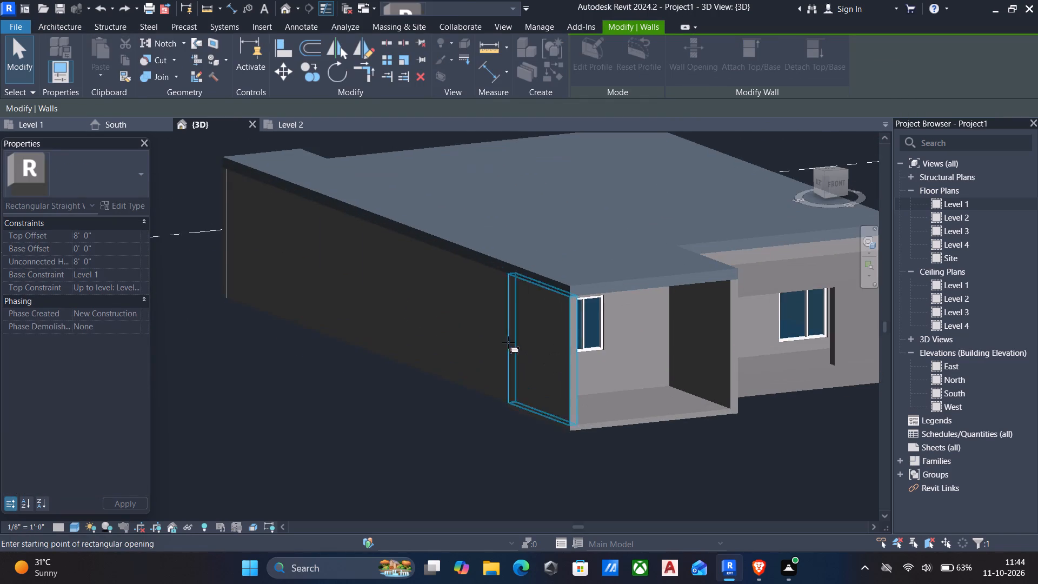
pyautogui.click(572, 362)
pyautogui.scroll(5, 543, 343)
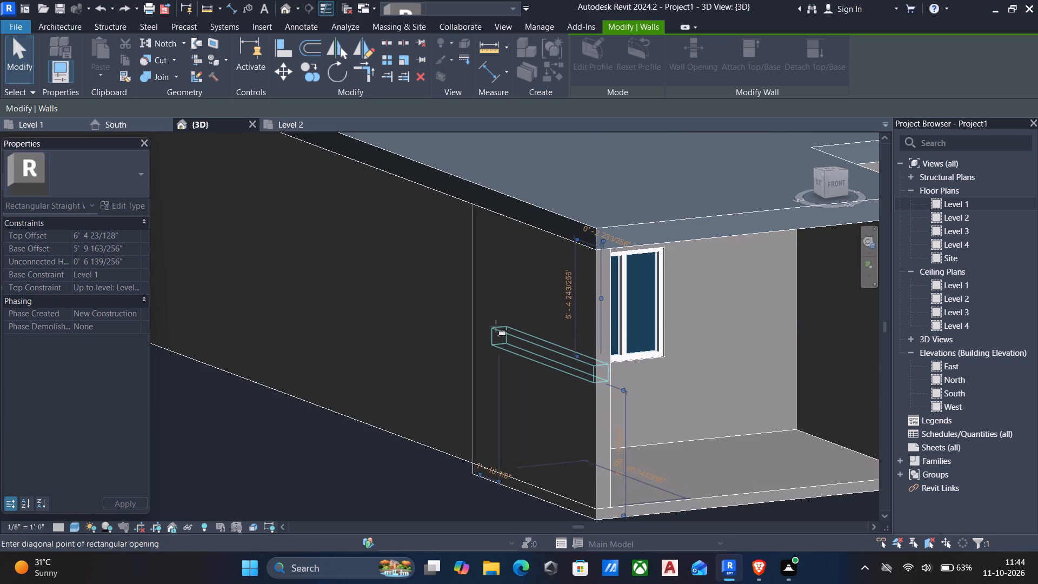
pyautogui.click(489, 324)
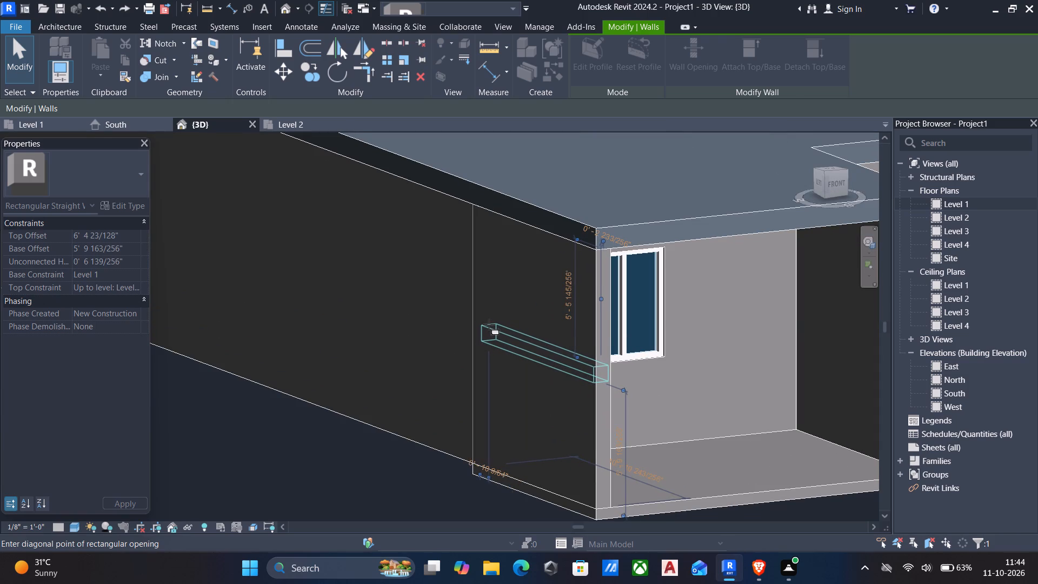
pyautogui.press('Escape')
pyautogui.press('Escape')
pyautogui.scroll(4, 556, 363)
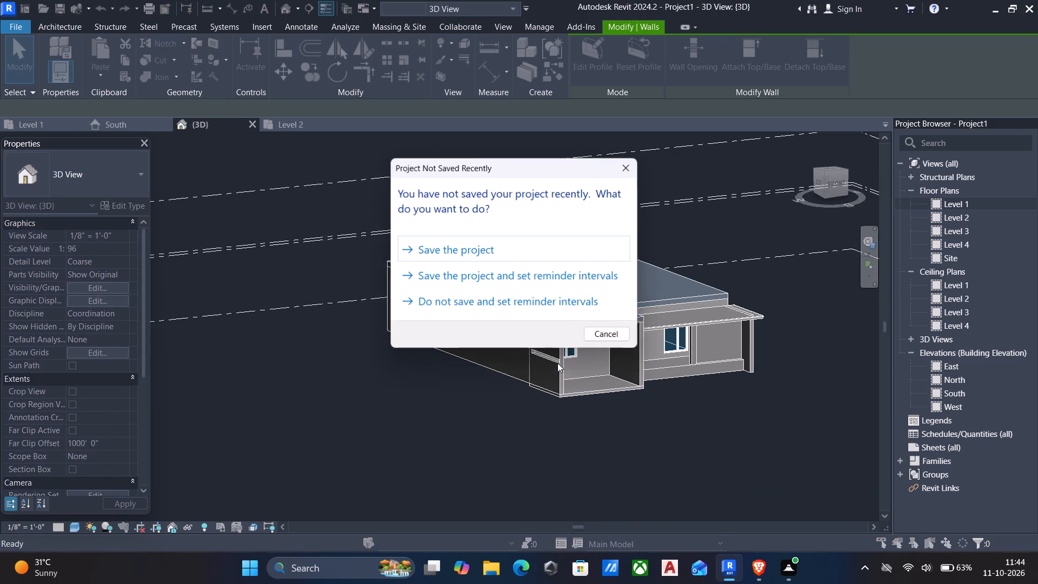
pyautogui.scroll(2, 557, 363)
pyautogui.click(599, 334)
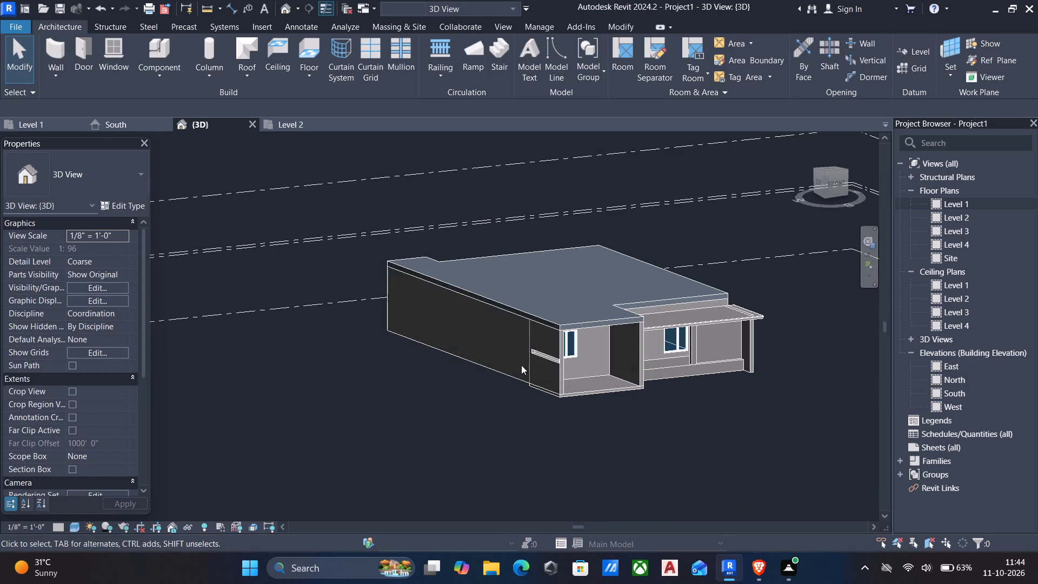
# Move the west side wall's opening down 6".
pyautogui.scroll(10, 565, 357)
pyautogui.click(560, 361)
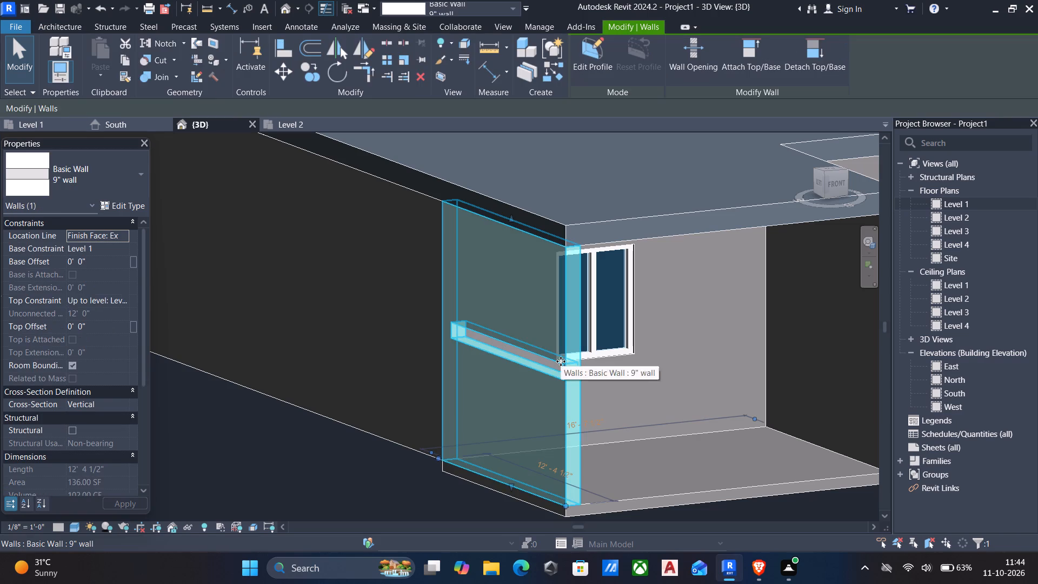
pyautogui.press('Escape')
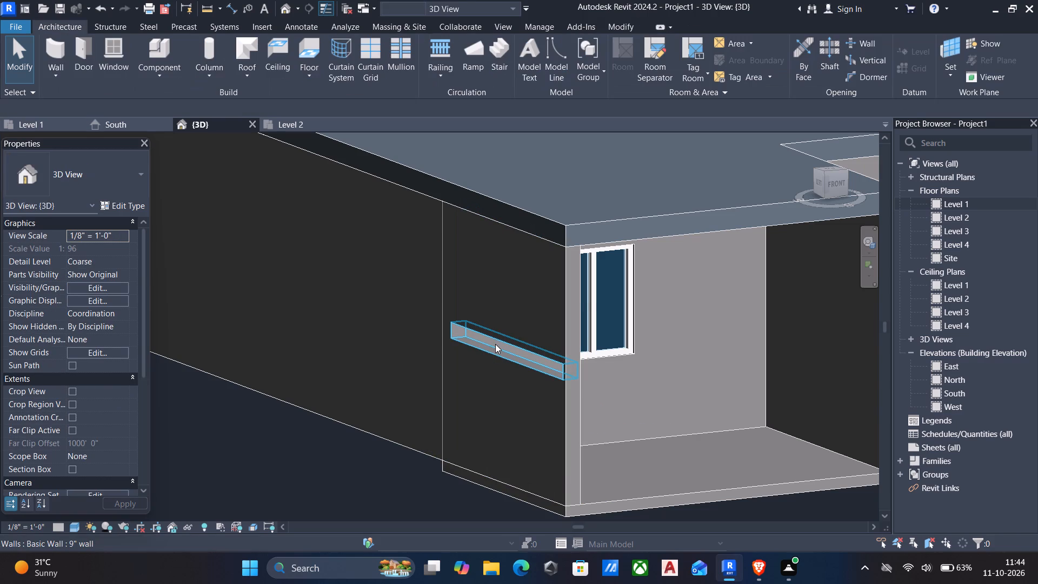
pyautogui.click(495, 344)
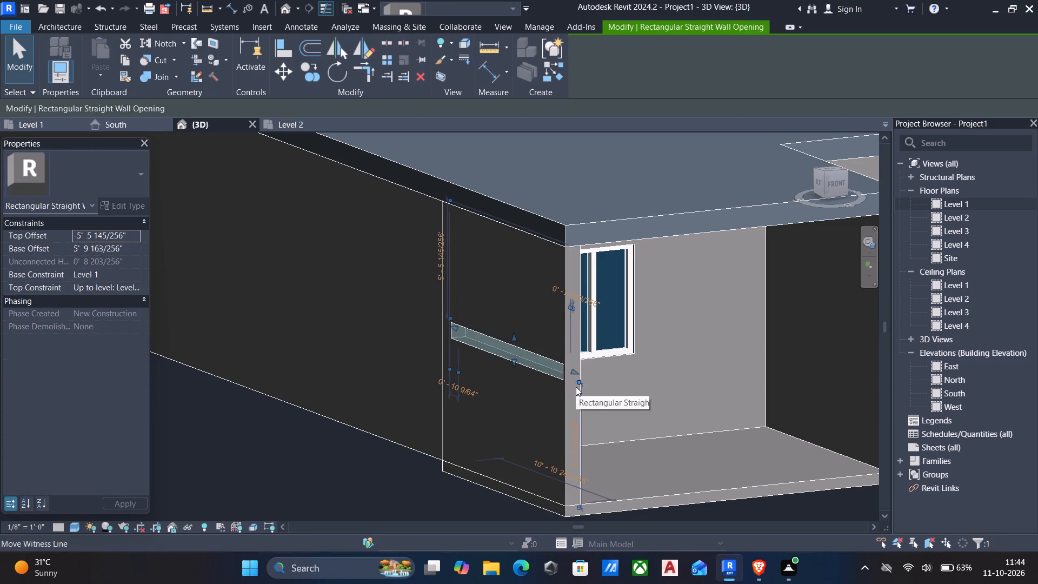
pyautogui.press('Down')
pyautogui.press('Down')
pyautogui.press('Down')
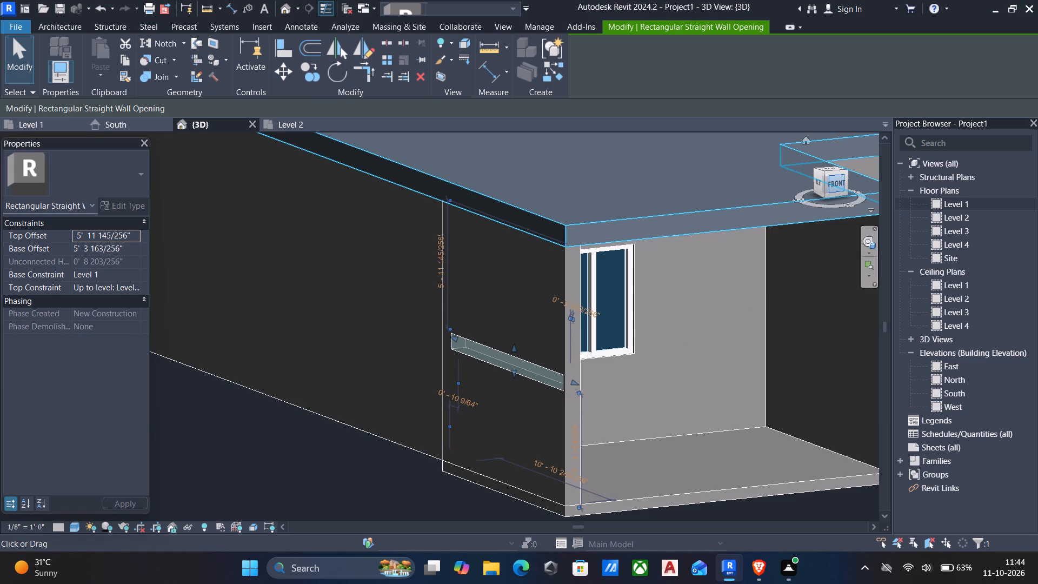
# Extend the front end of the west side wall's opening 1'-6" past the wall's front edge.
pyautogui.click(837, 179)
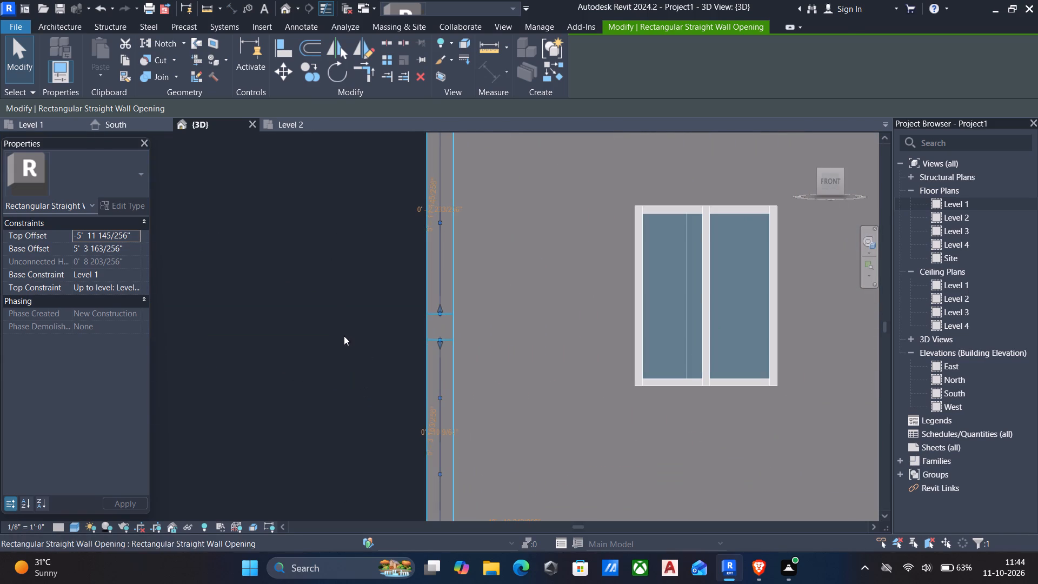
pyautogui.scroll(-4, 374, 324)
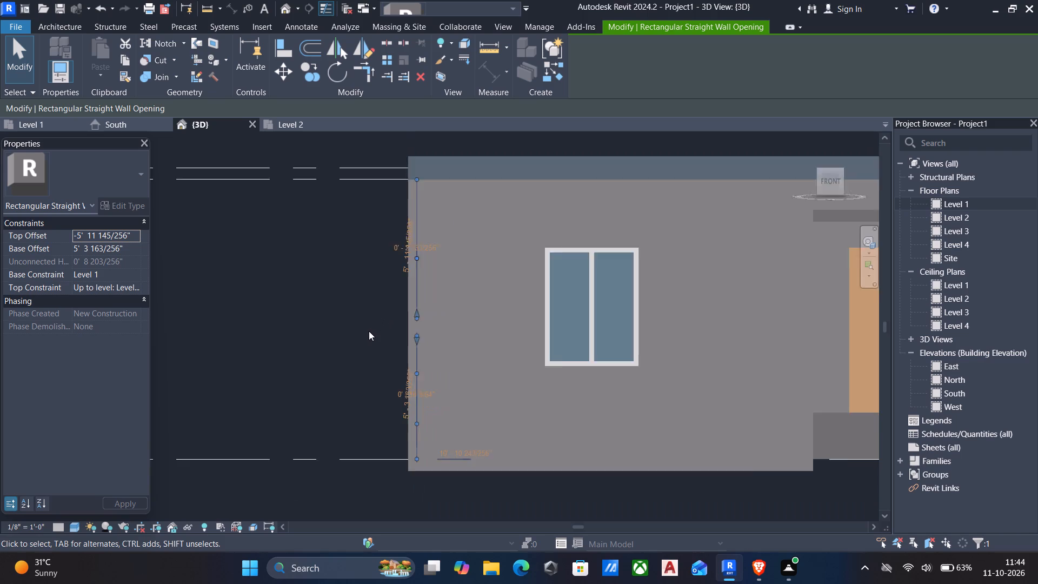
pyautogui.keyDown('shift'); pyautogui.scroll(-5, 435, 391); pyautogui.keyUp('shift')
pyautogui.scroll(-4, 397, 281)
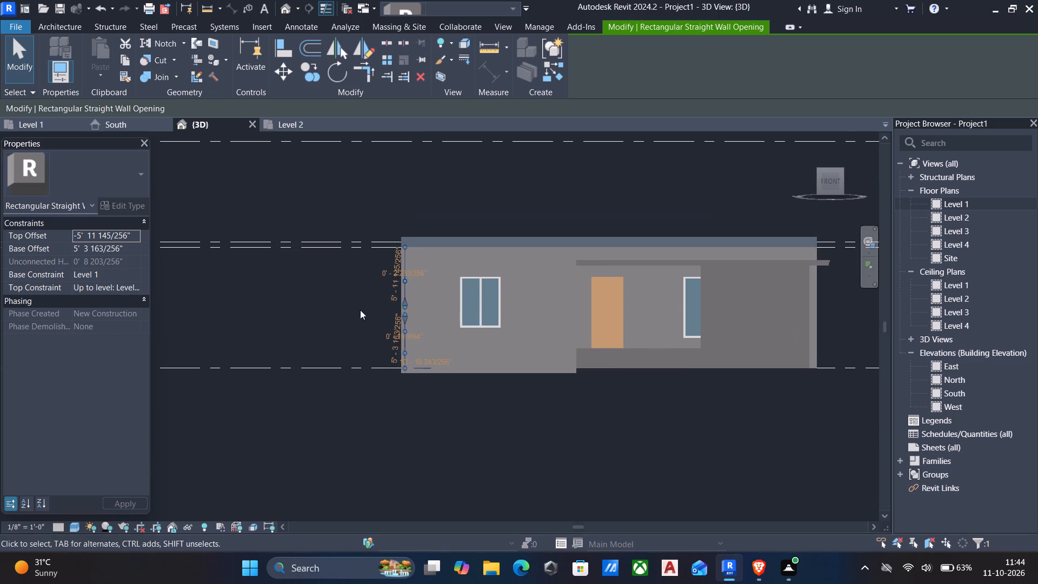
pyautogui.press('Escape')
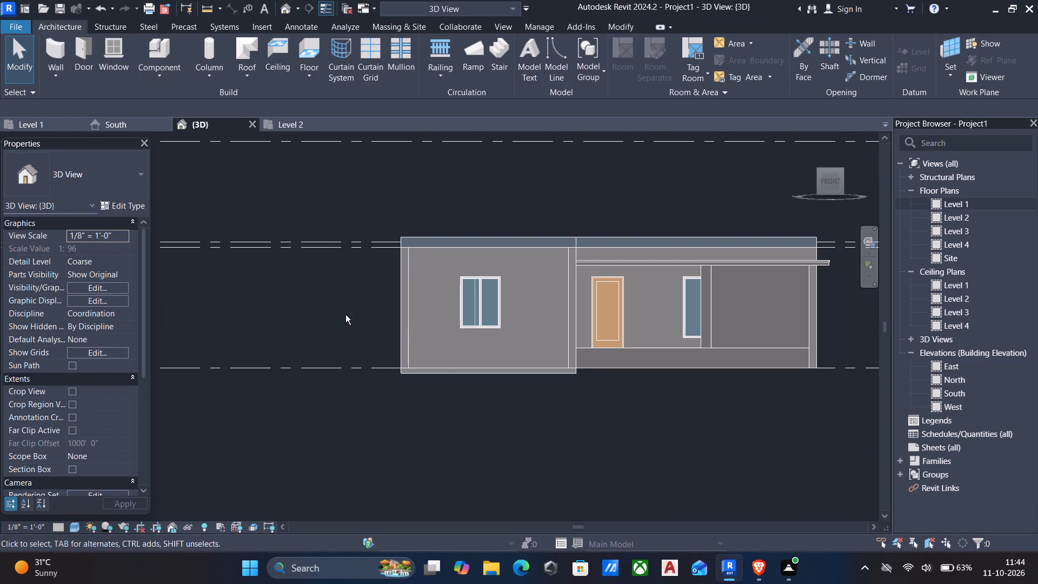
pyautogui.keyDown('shift'); pyautogui.moveTo(344, 316); pyautogui.dragTo(504, 358, button='middle'); pyautogui.keyUp('shift')
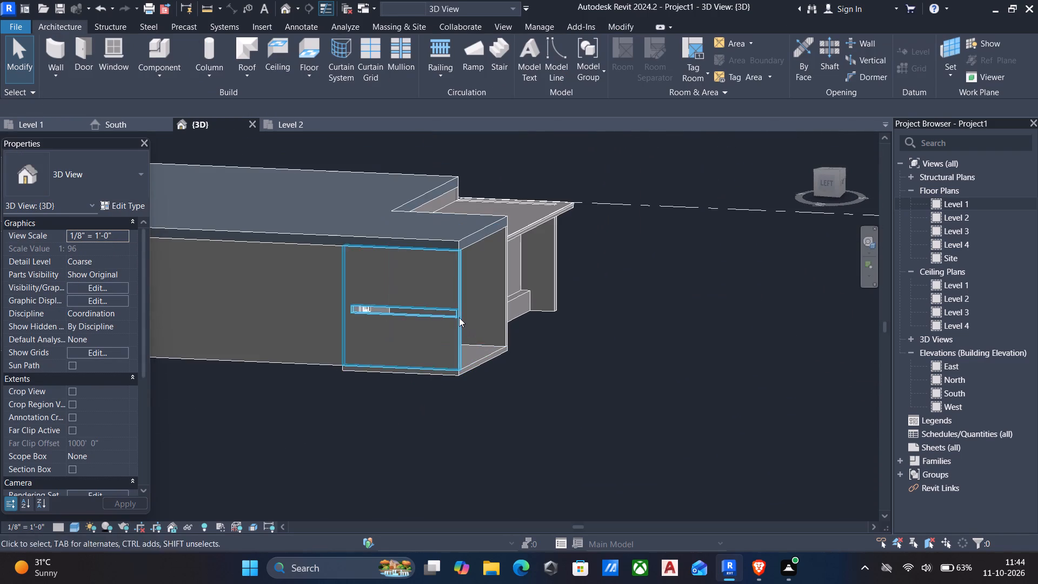
pyautogui.scroll(5, 455, 316)
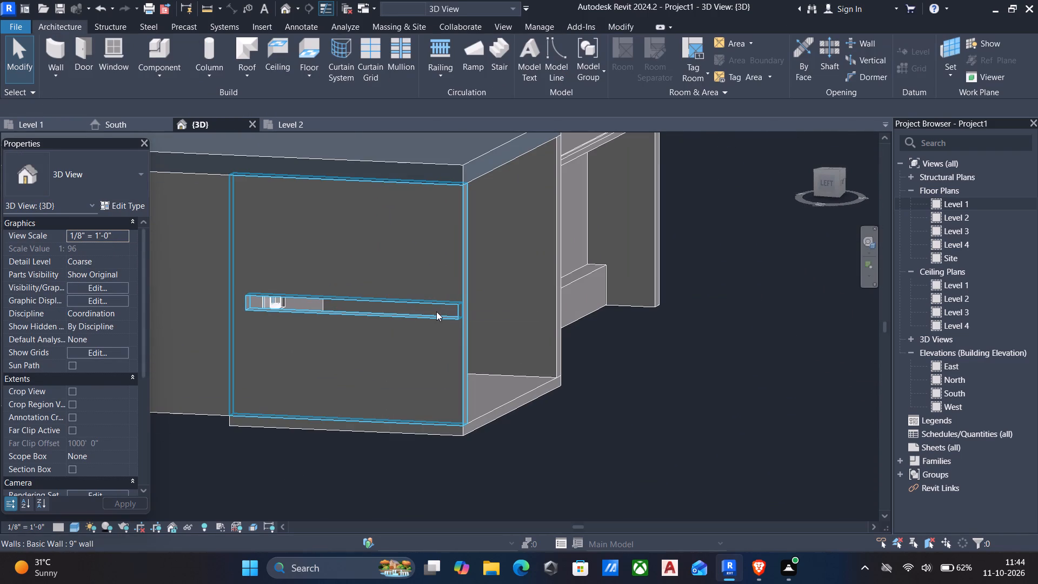
pyautogui.click(436, 314)
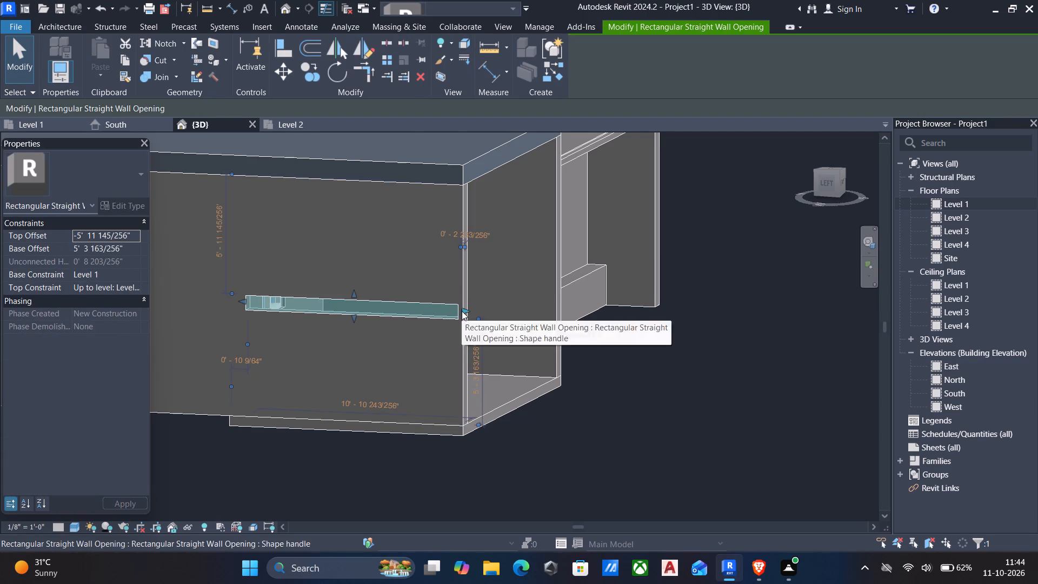
pyautogui.moveTo(462, 311); pyautogui.dragTo(494, 313)
pyautogui.press('Escape')
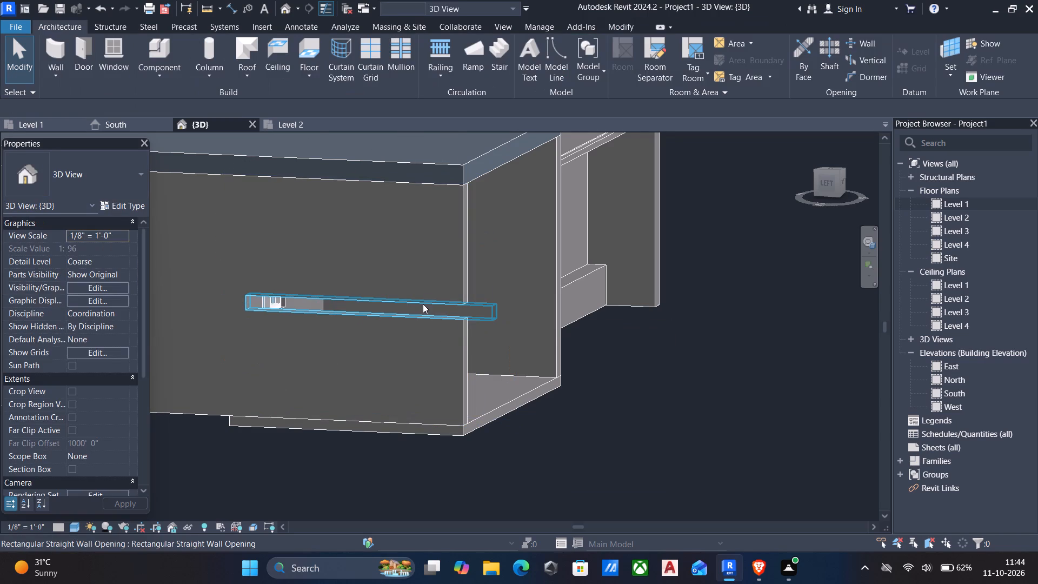
# Heighten the west side wall's opening, lowering its base offset to 4'-6" and raising its top edge to 5'-6" below the wall top.
pyautogui.click(423, 304)
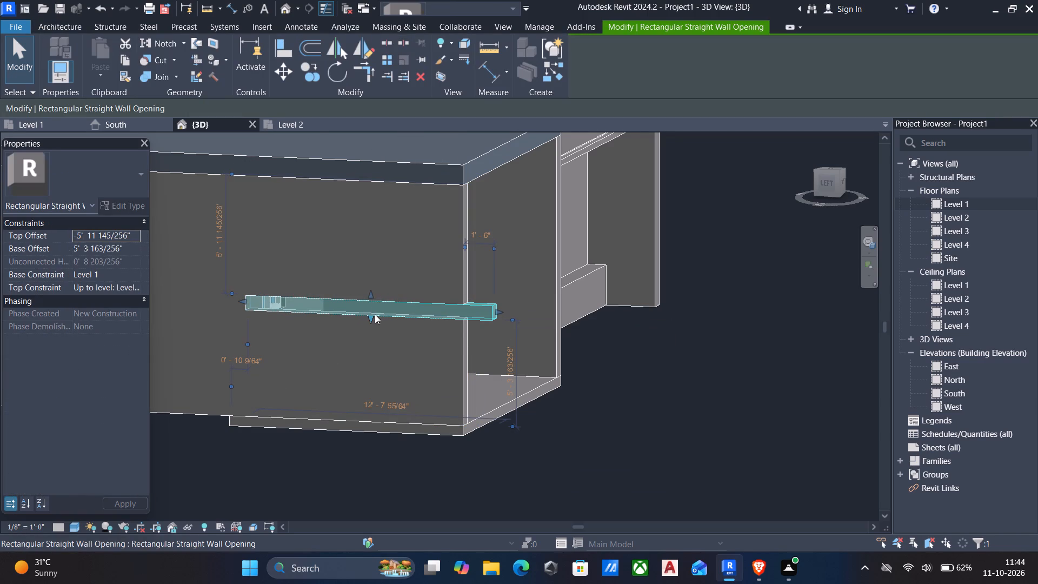
pyautogui.moveTo(371, 316); pyautogui.dragTo(371, 332)
pyautogui.moveTo(369, 298); pyautogui.dragTo(372, 292)
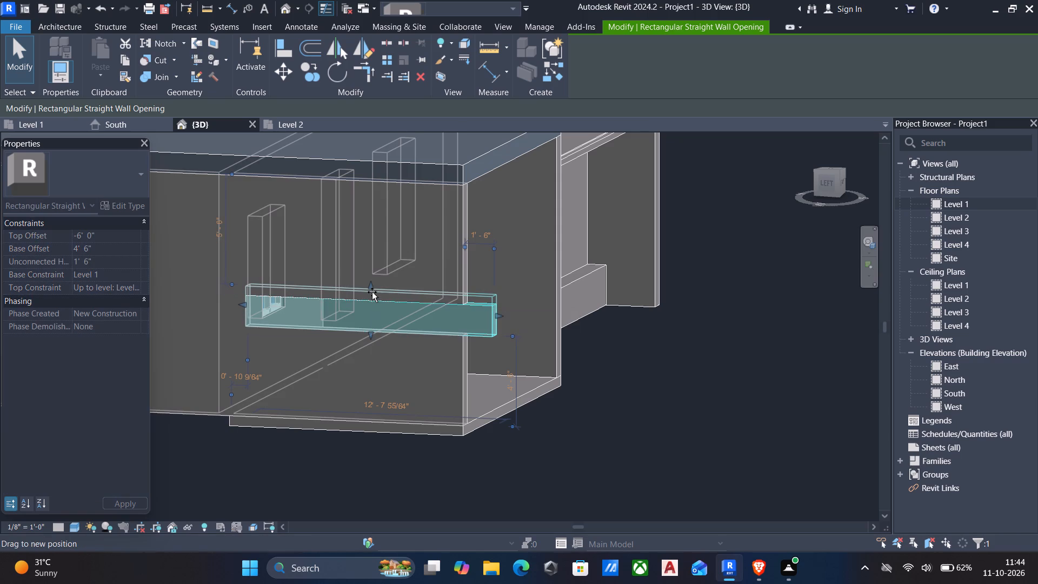
pyautogui.moveTo(372, 292); pyautogui.dragTo(372, 291)
pyautogui.press('Escape')
pyautogui.scroll(-4, 488, 305)
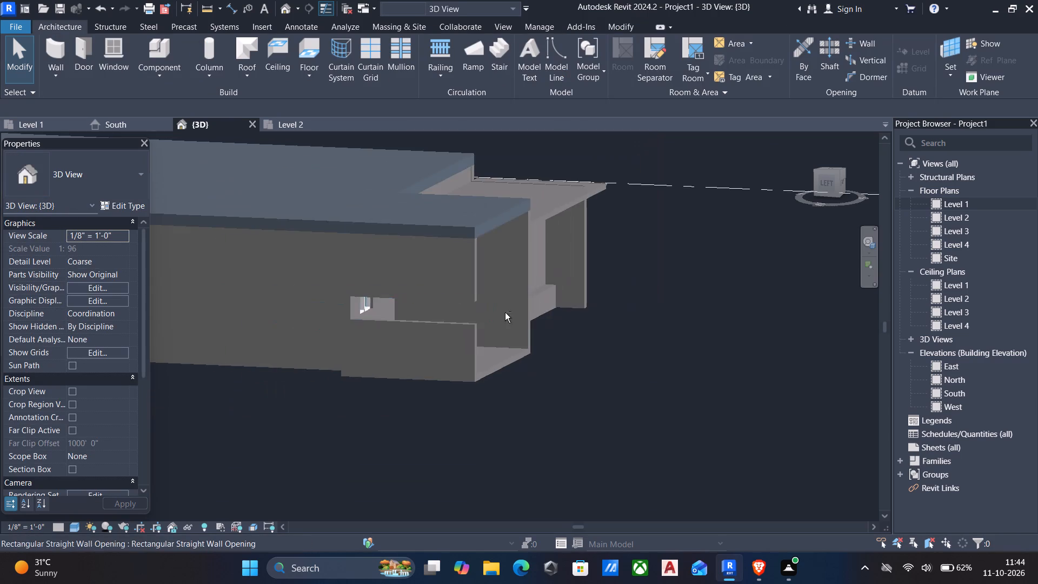
# Edit the canopy's in-place model and begin a new extrusion with its work plane on the sill face of the west side wall's opening.
pyautogui.keyDown('shift'); pyautogui.moveTo(505, 313); pyautogui.dragTo(317, 325, button='middle'); pyautogui.keyUp('shift')
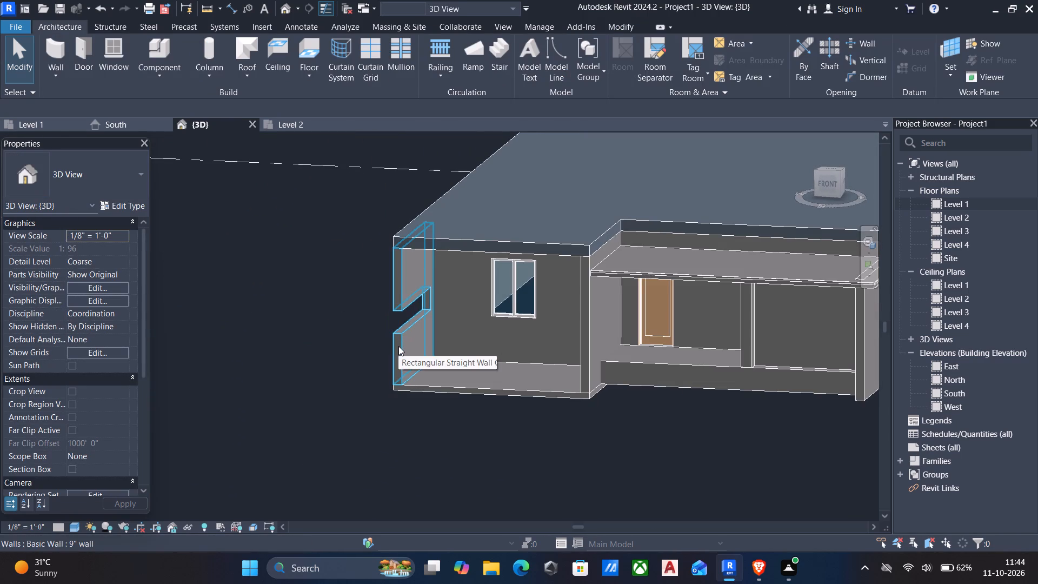
pyautogui.click(486, 391)
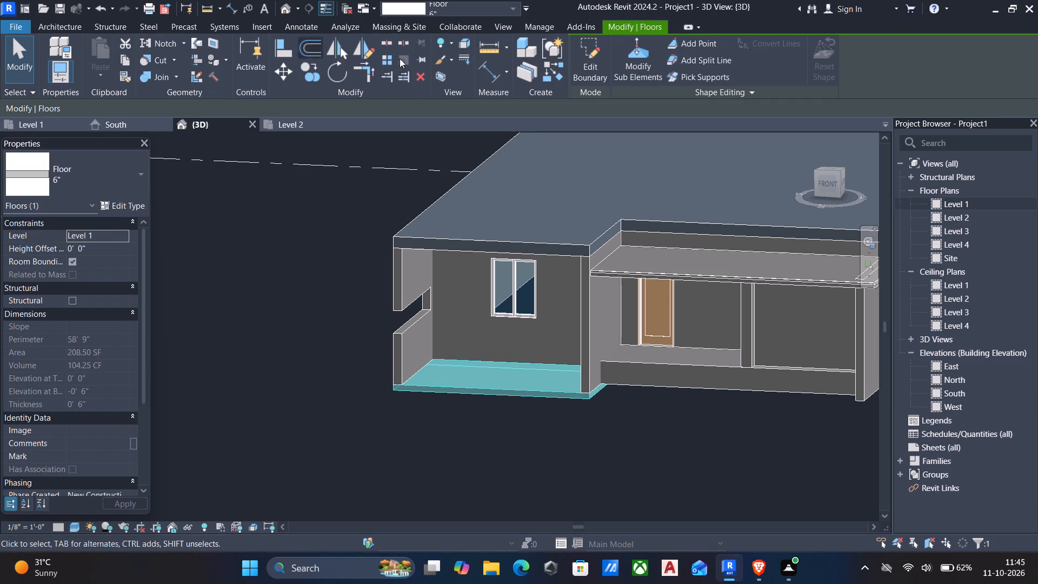
pyautogui.press('Escape')
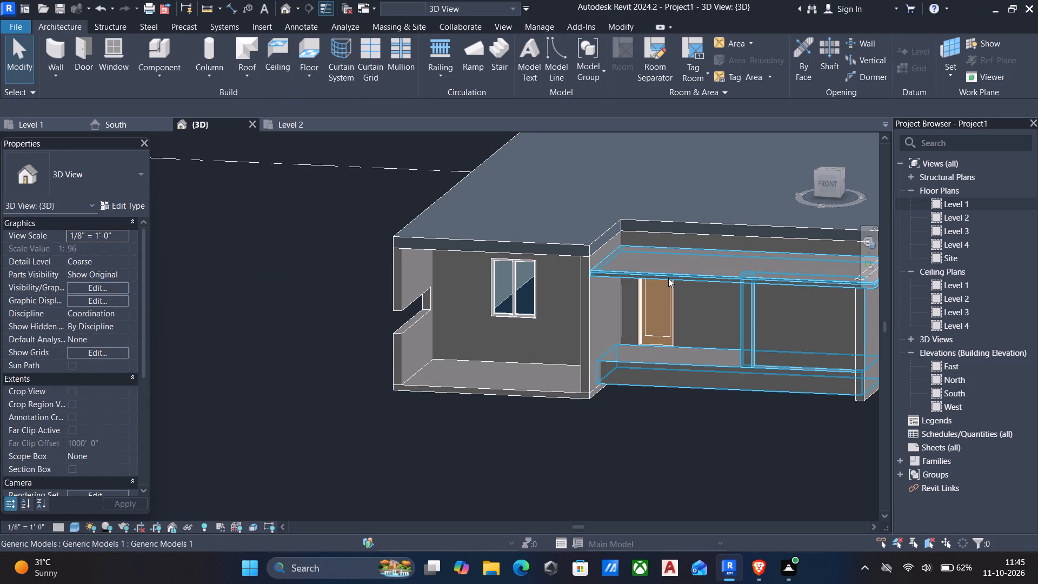
pyautogui.click(668, 278)
pyautogui.click(590, 64)
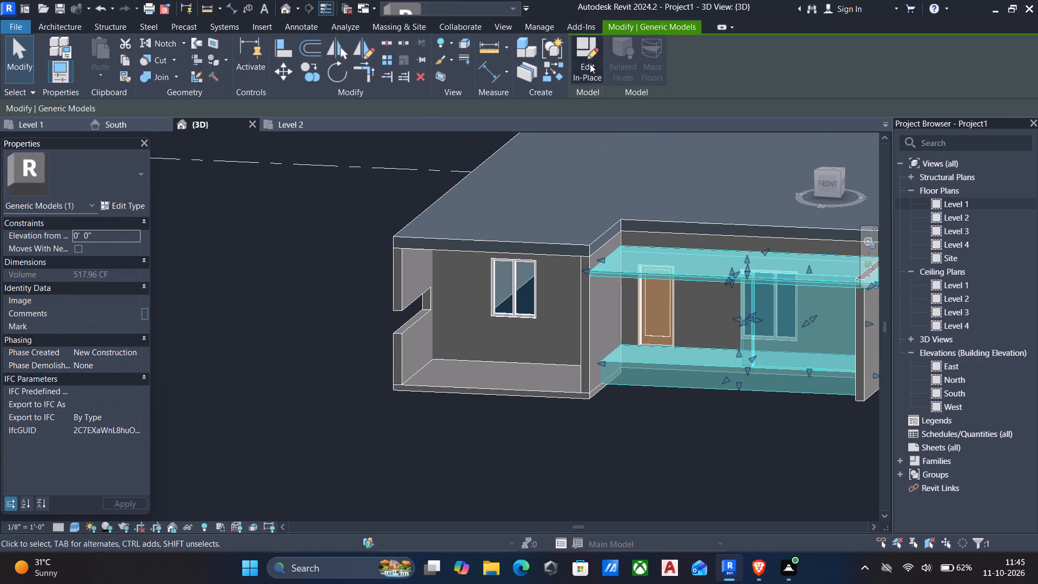
pyautogui.click(54, 24)
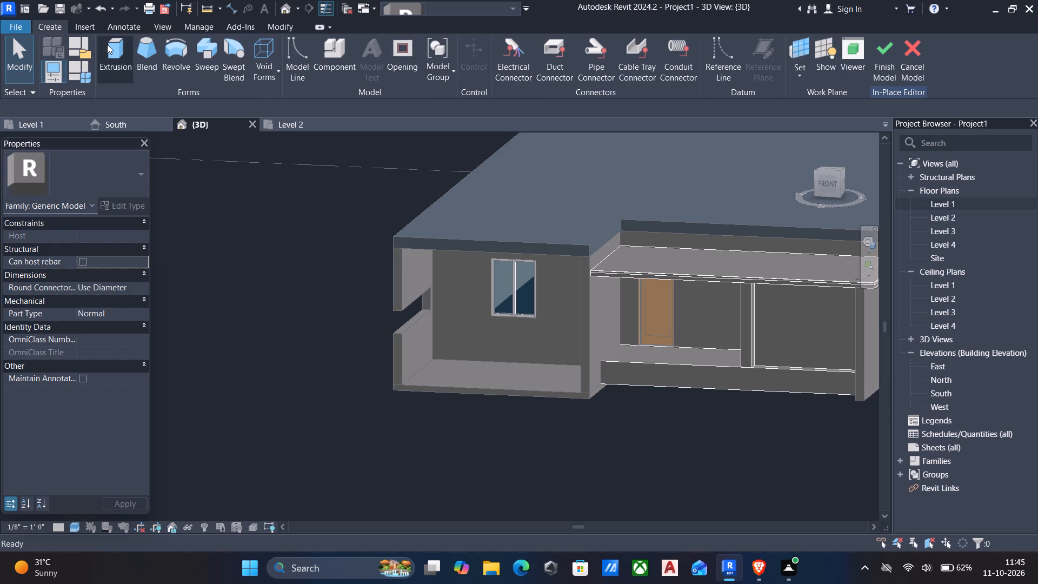
pyautogui.click(110, 46)
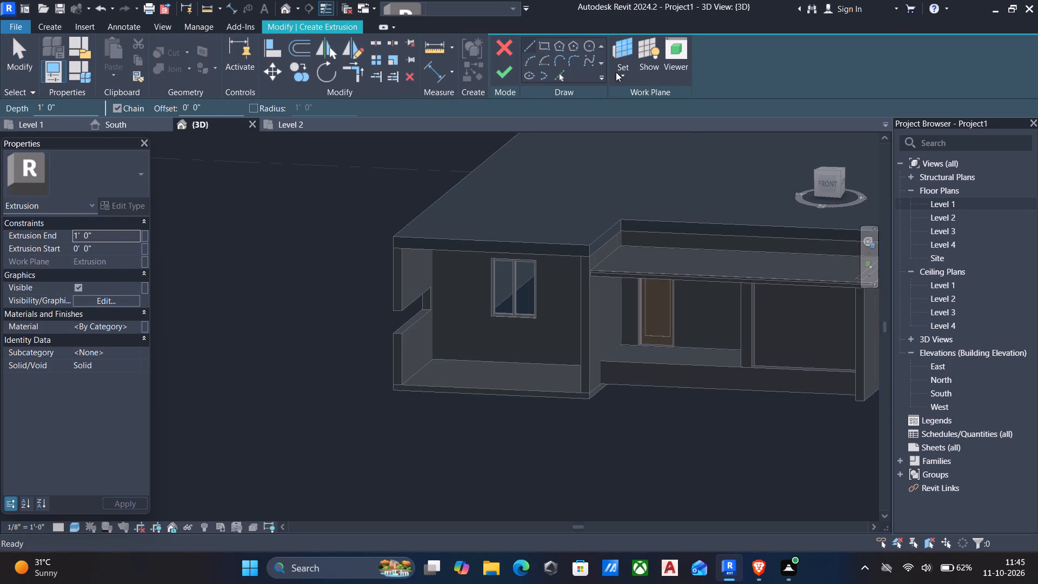
pyautogui.click(618, 72)
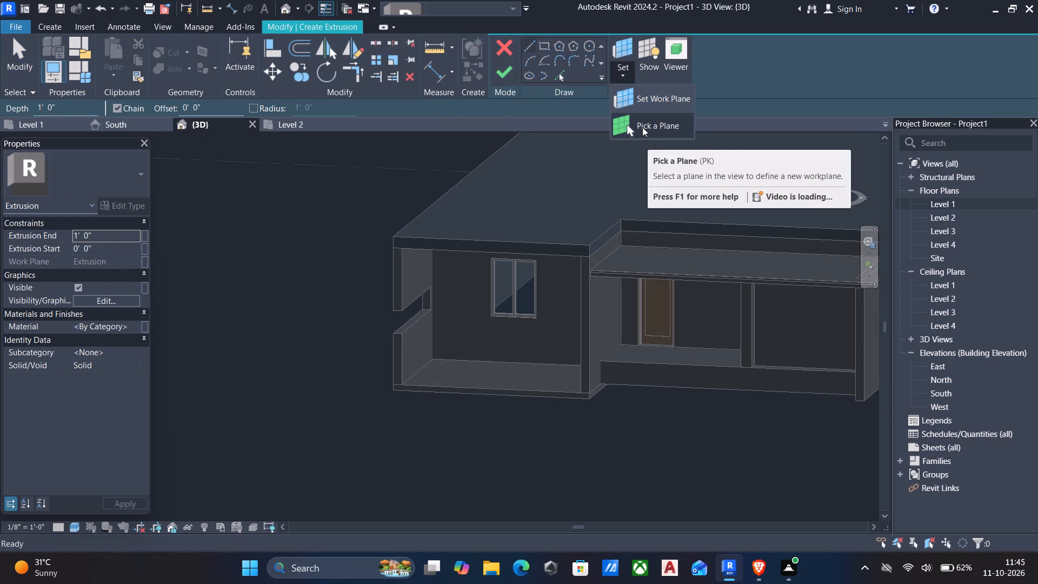
pyautogui.click(642, 127)
pyautogui.scroll(2, 404, 323)
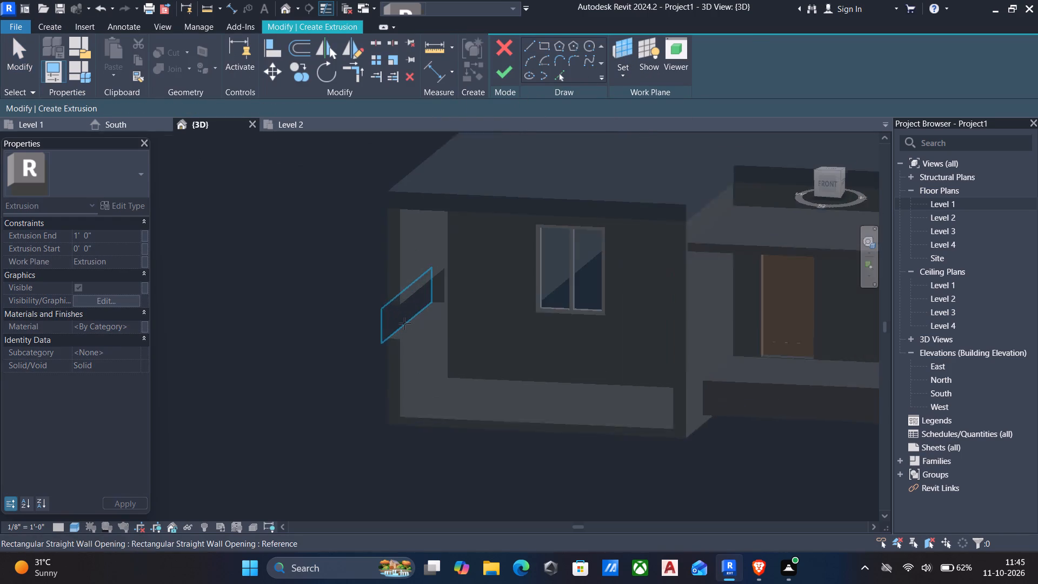
pyautogui.scroll(6, 404, 323)
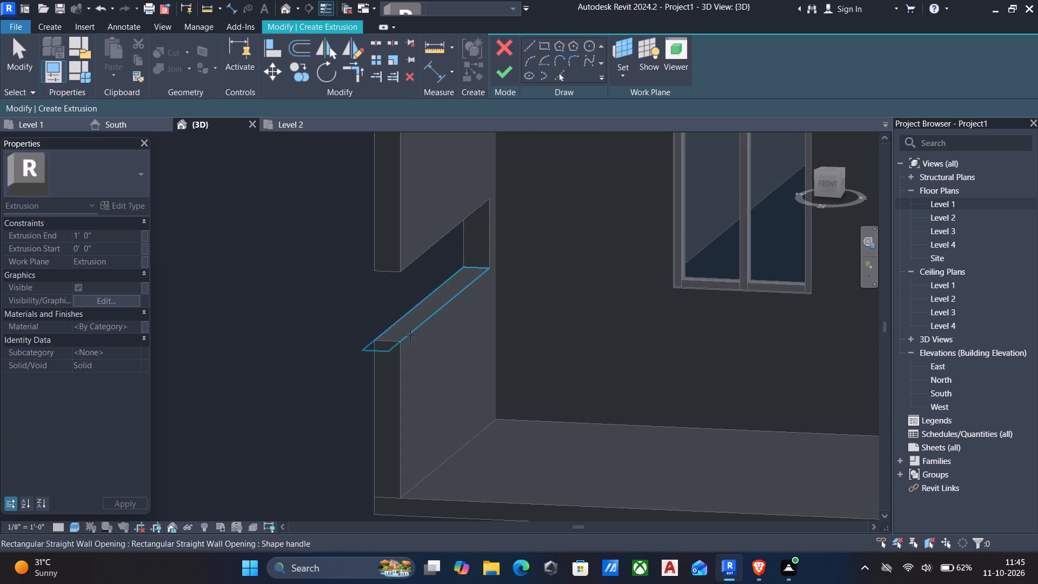
pyautogui.click(410, 335)
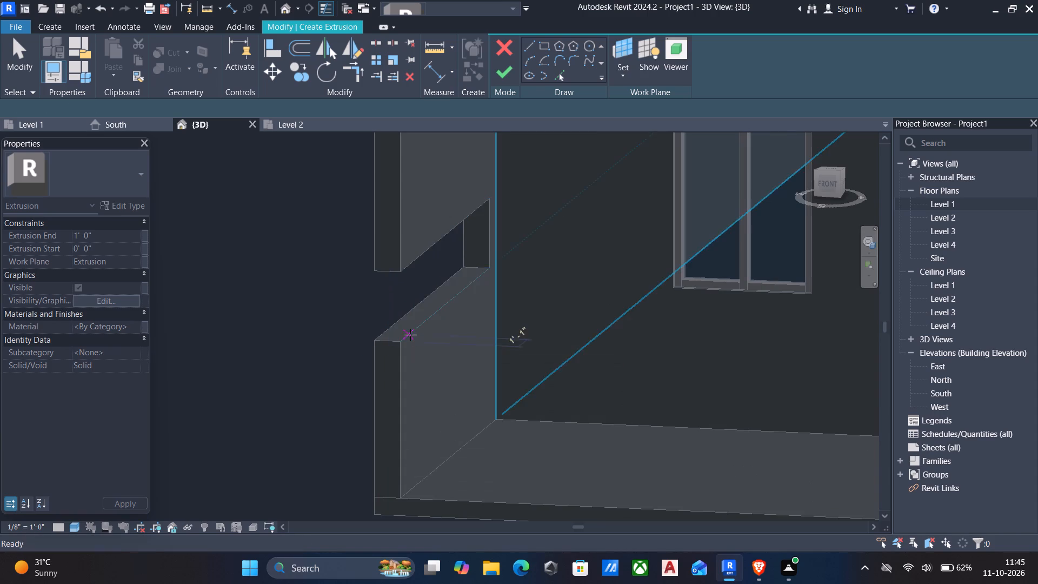
# Sketch a rectangle corner to corner around the opening's sill, offset 1" outward from the wall edges.
pyautogui.click(541, 42)
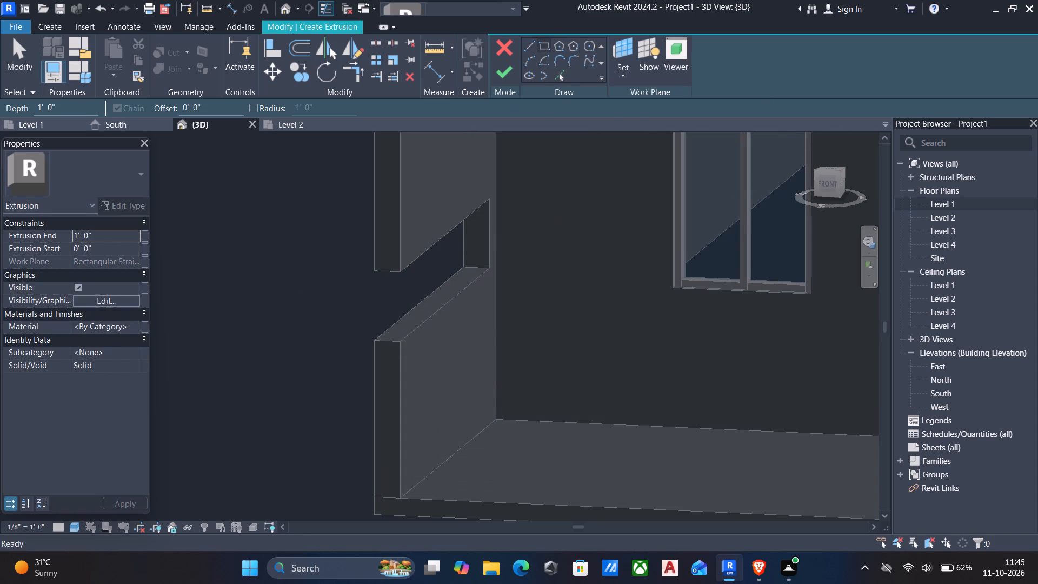
pyautogui.moveTo(227, 109); pyautogui.dragTo(21, 107)
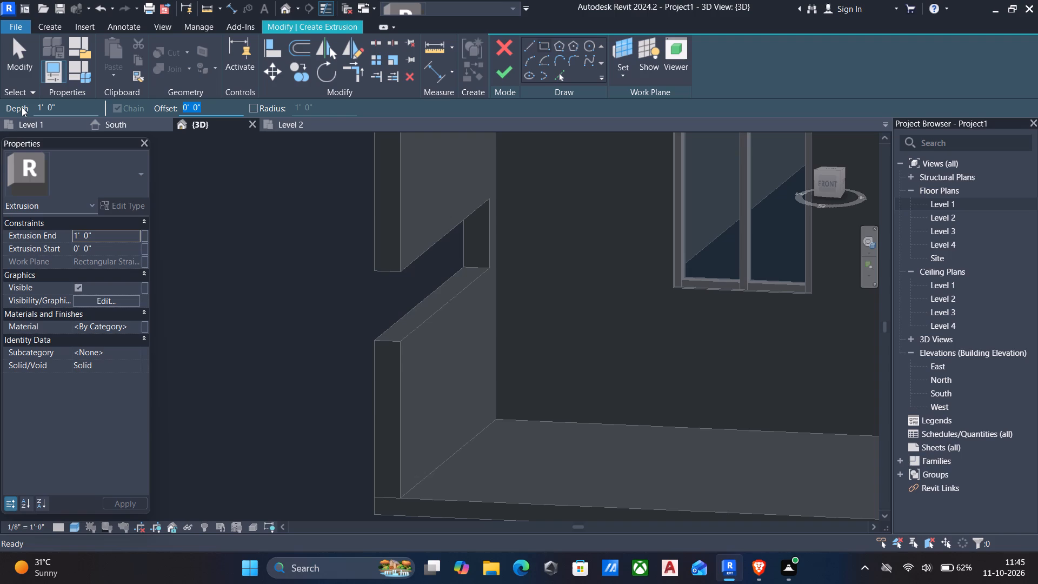
pyautogui.press('1')
pyautogui.hotkey('shift', '"')
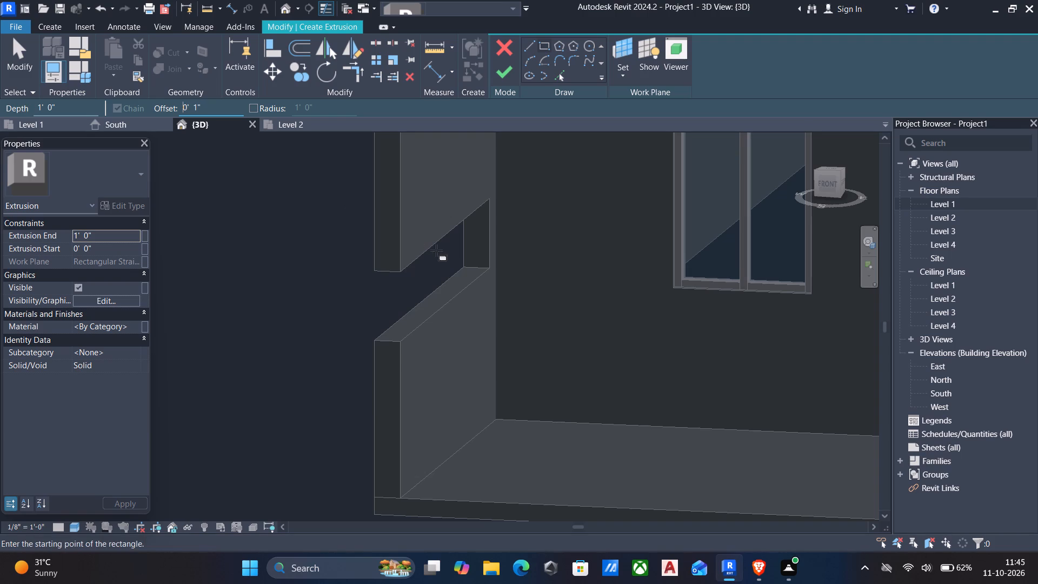
pyautogui.scroll(4, 388, 324)
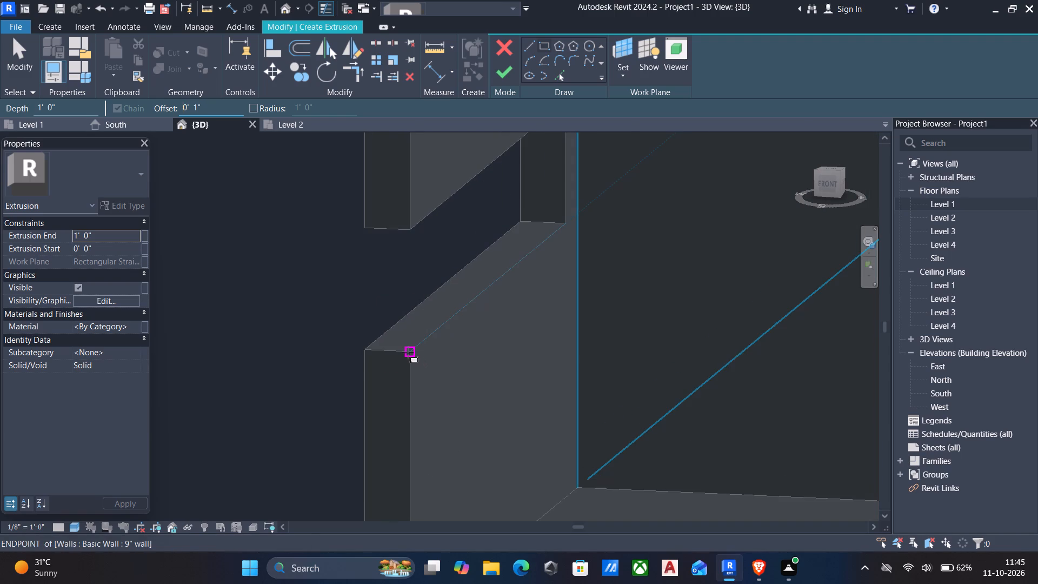
pyautogui.click(408, 352)
pyautogui.scroll(4, 441, 264)
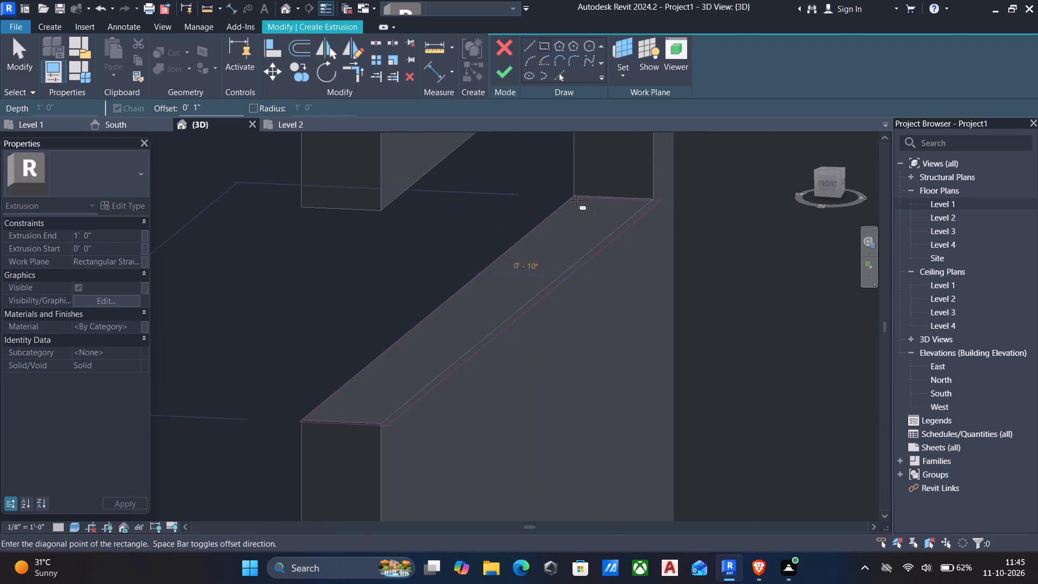
pyautogui.scroll(5, 576, 201)
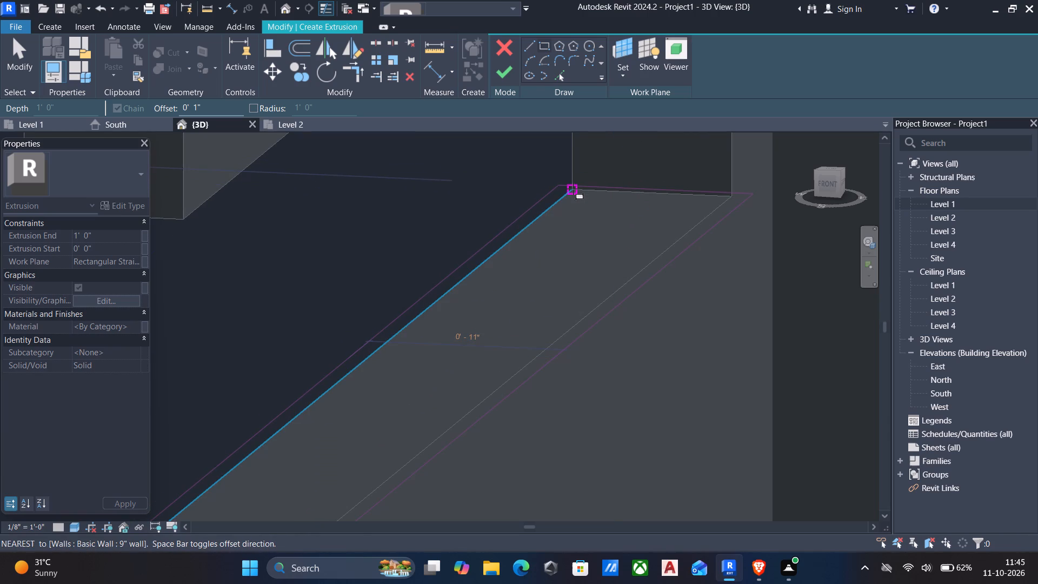
pyautogui.click(573, 189)
pyautogui.press('Escape')
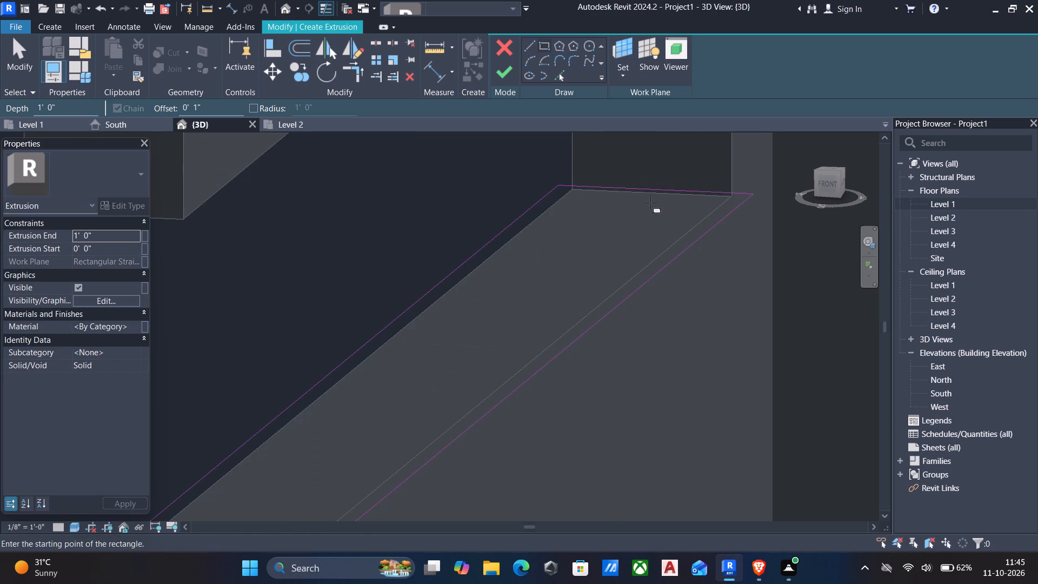
pyautogui.scroll(-6, 609, 224)
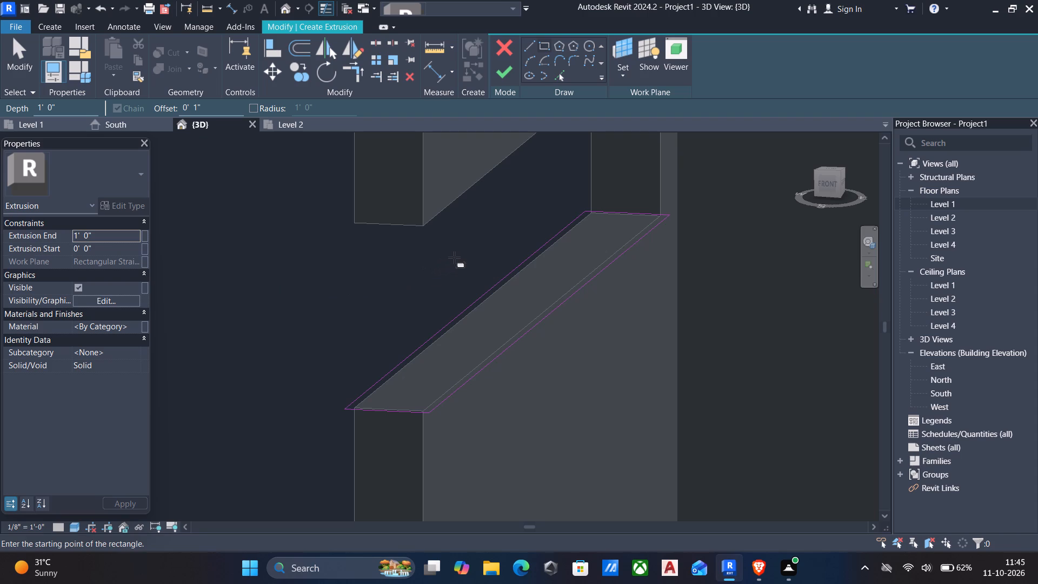
pyautogui.scroll(-3, 444, 279)
pyautogui.press('Escape')
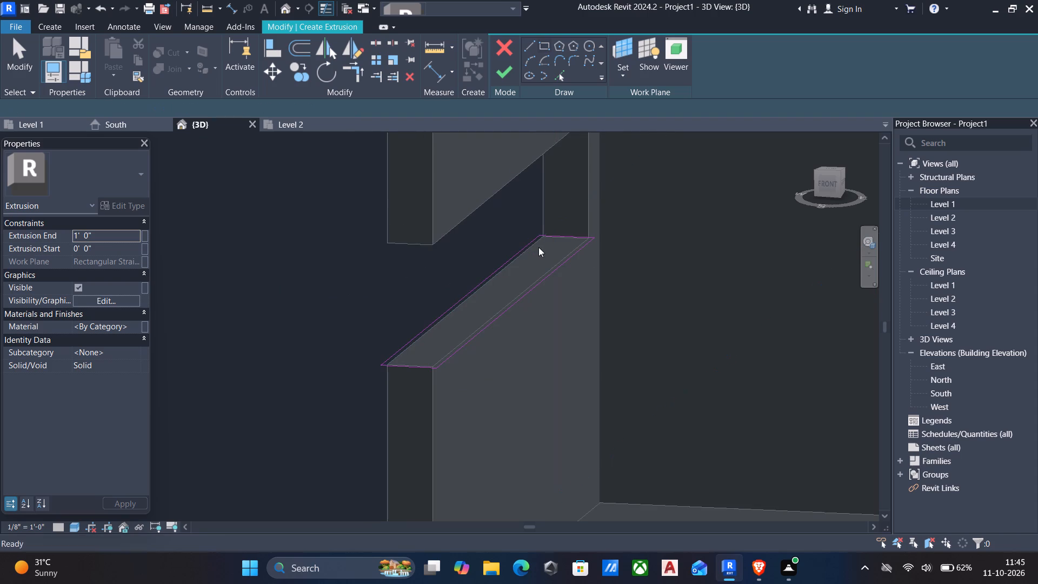
# Set the sill profile's extrusion end to 1" and finish the extrusion.
pyautogui.scroll(4, 598, 232)
pyautogui.scroll(5, 544, 236)
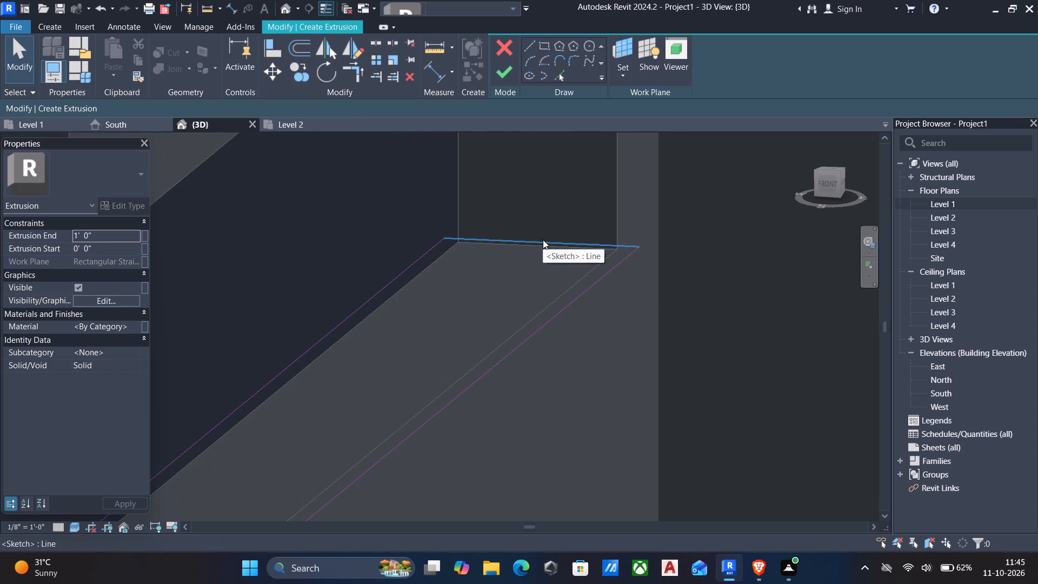
pyautogui.click(543, 240)
pyautogui.press('Escape')
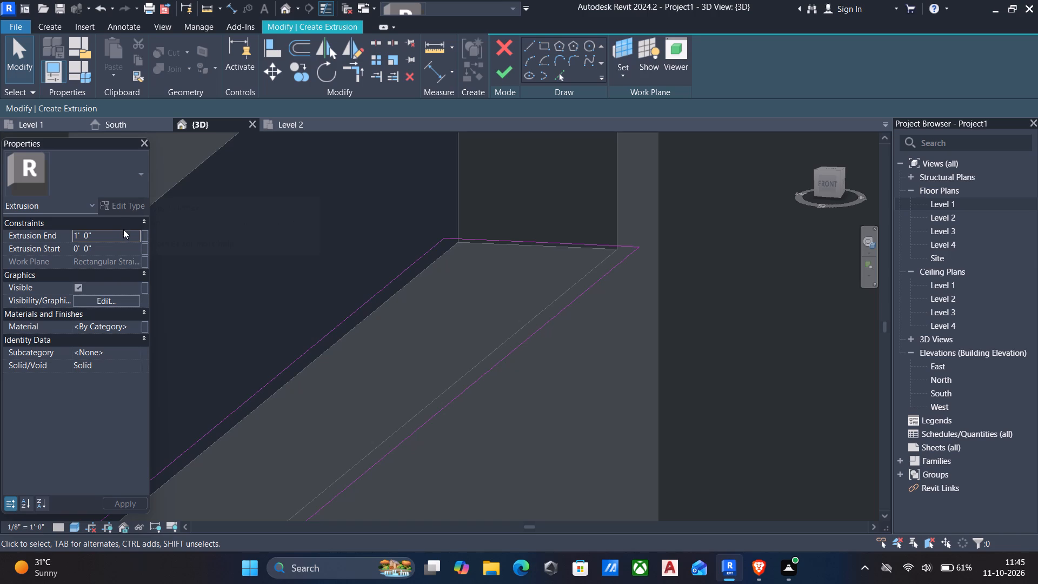
pyautogui.click(124, 231)
pyautogui.write('1"')
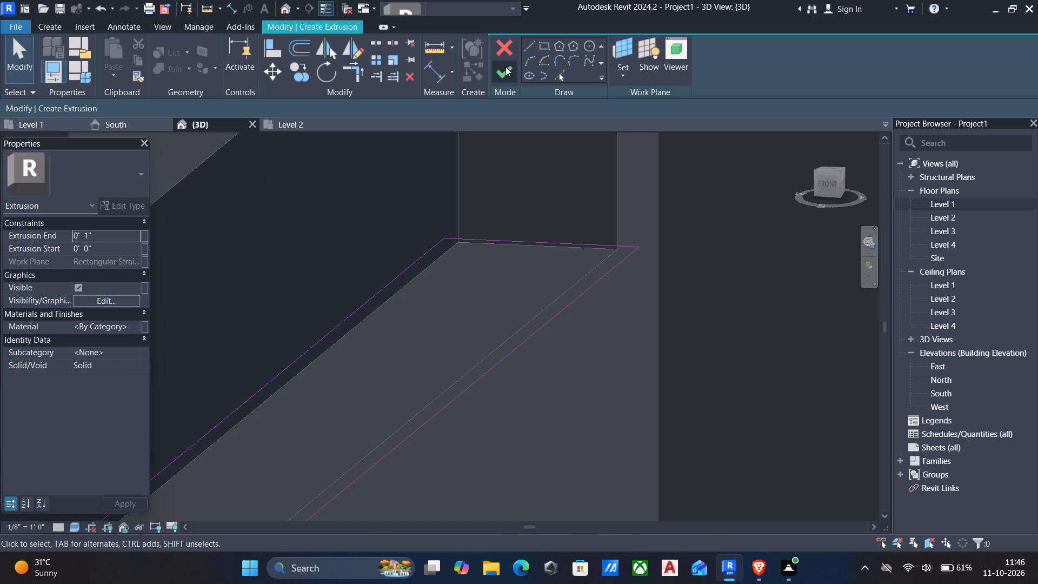
pyautogui.click(505, 67)
pyautogui.press('Escape')
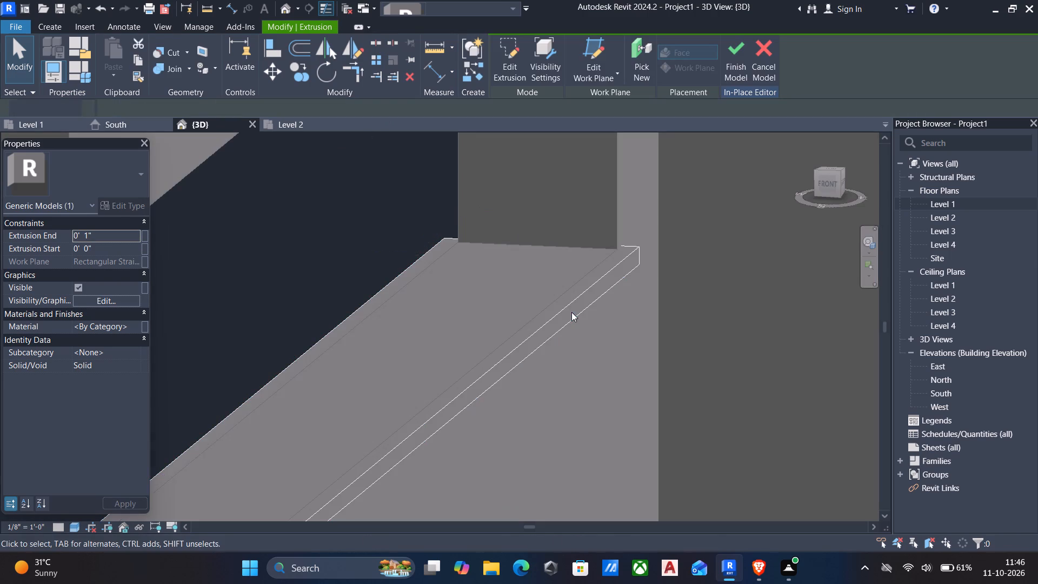
# Start a new extrusion with its work plane on the head face (underside) of the west side wall's opening.
pyautogui.scroll(-6, 545, 336)
pyautogui.scroll(-4, 475, 374)
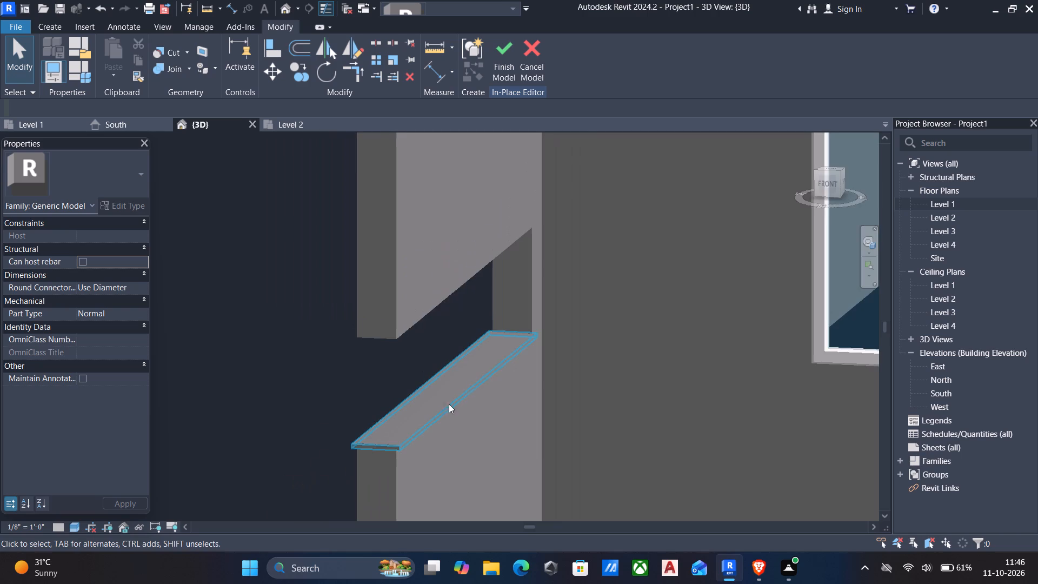
pyautogui.scroll(-8, 443, 309)
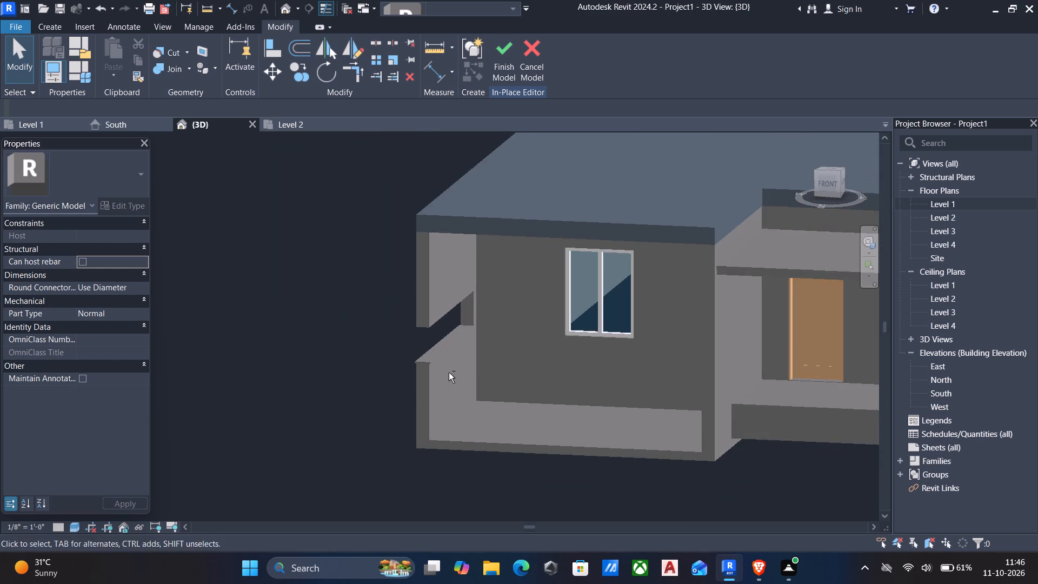
pyautogui.scroll(-1, 445, 275)
pyautogui.keyDown('shift'); pyautogui.moveTo(321, 322); pyautogui.dragTo(472, 159, button='middle'); pyautogui.keyUp('shift')
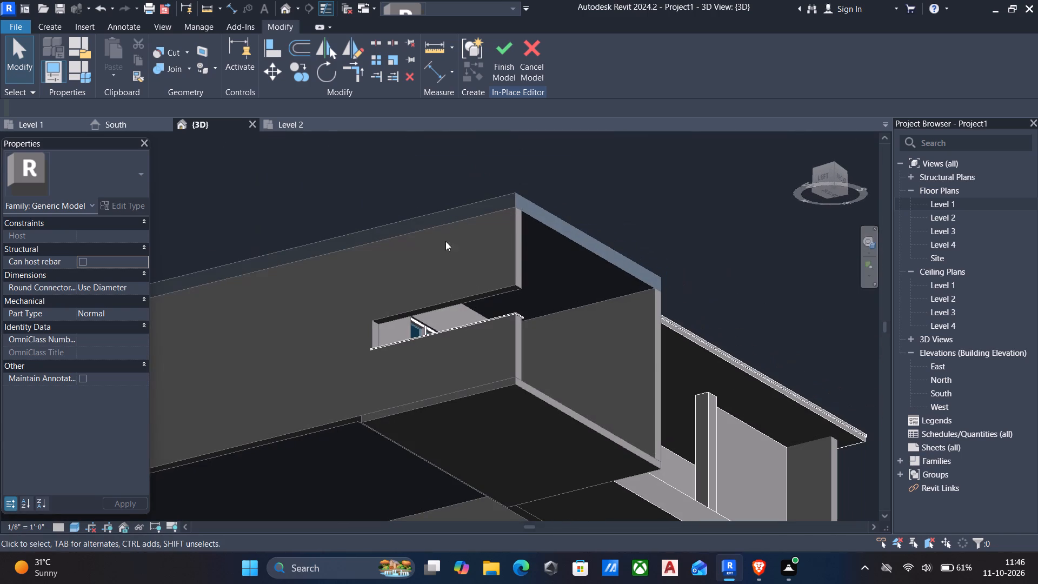
pyautogui.scroll(9, 509, 307)
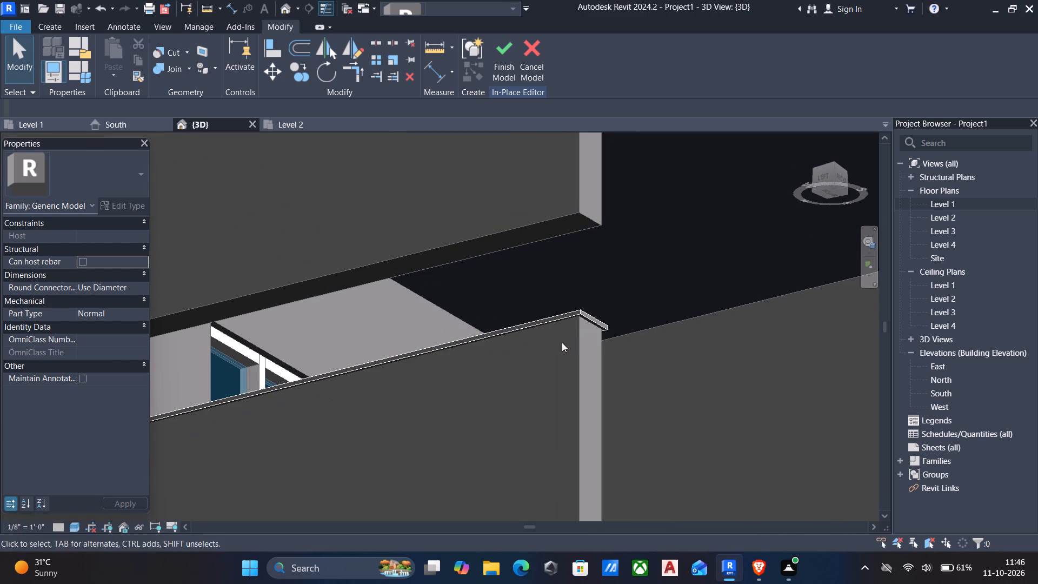
pyautogui.moveTo(554, 341); pyautogui.dragTo(699, 207, button='middle')
pyautogui.moveTo(421, 273); pyautogui.dragTo(421, 274, button='middle')
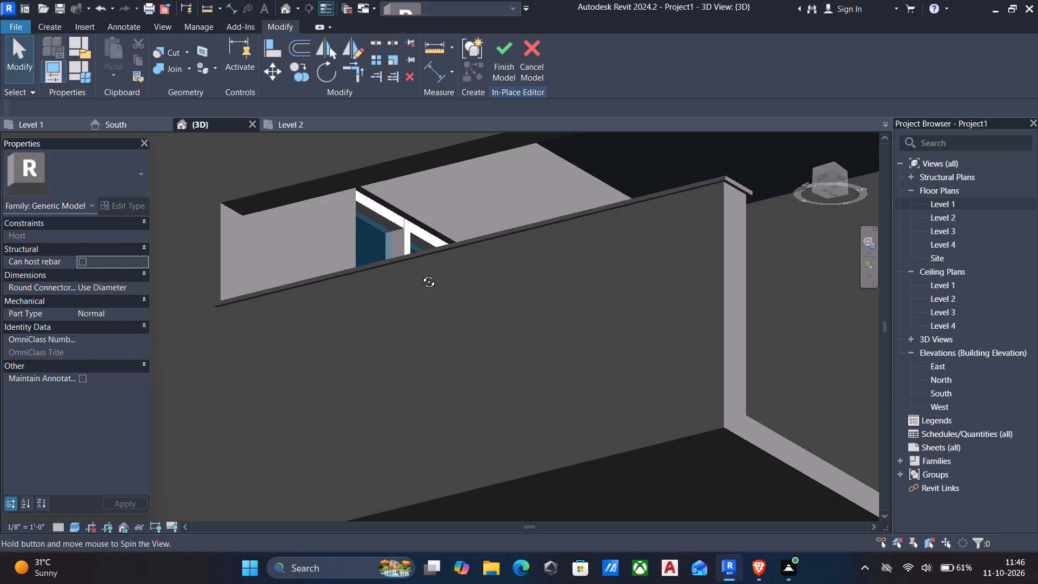
pyautogui.moveTo(421, 274); pyautogui.dragTo(455, 496, button='middle')
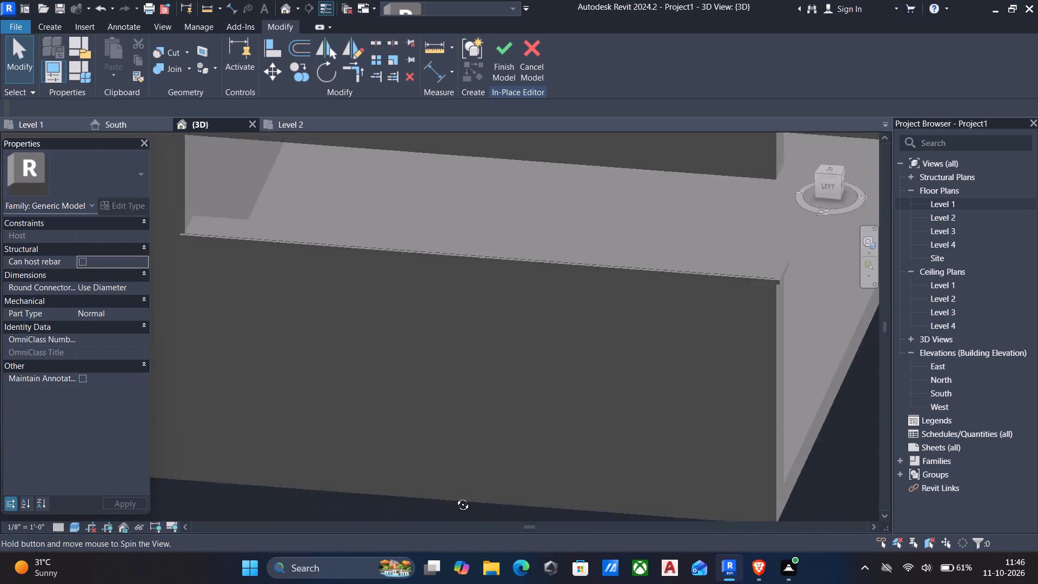
pyautogui.moveTo(455, 496); pyautogui.dragTo(322, 346, button='middle')
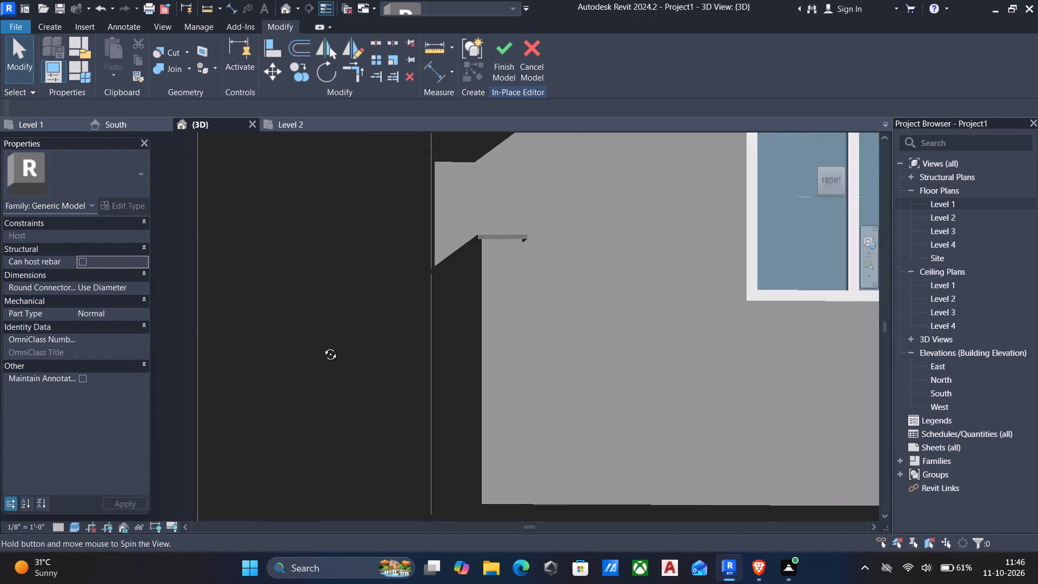
pyautogui.moveTo(322, 346); pyautogui.dragTo(348, 318, button='middle')
pyautogui.moveTo(402, 278); pyautogui.dragTo(383, 391, button='middle')
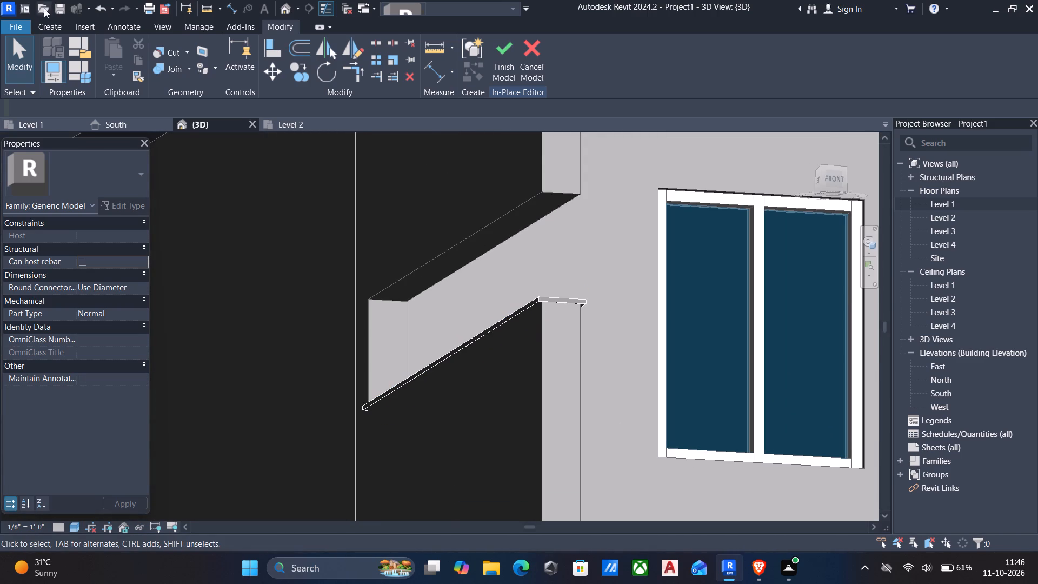
pyautogui.click(44, 22)
pyautogui.click(117, 44)
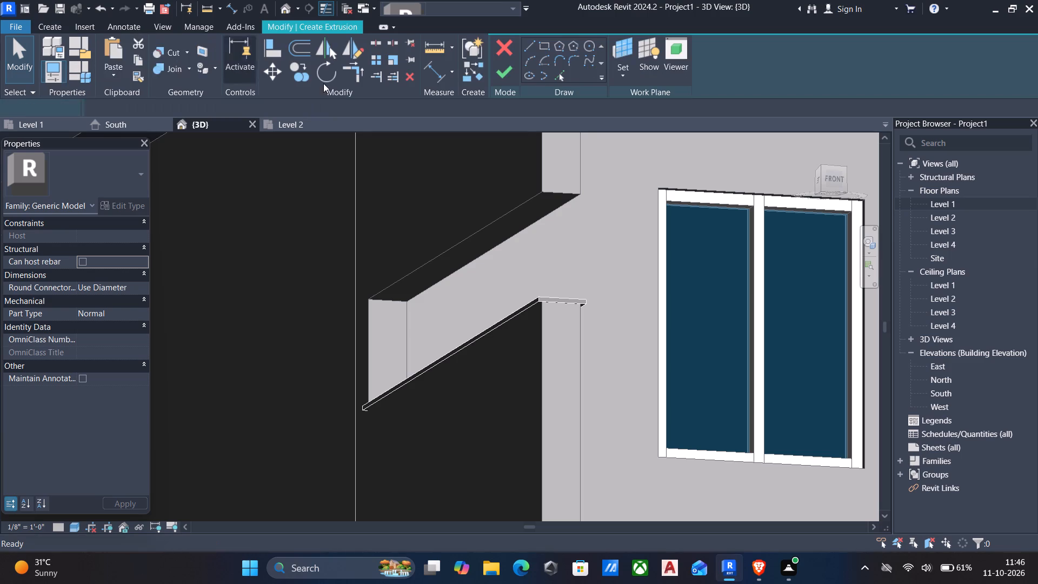
pyautogui.click(626, 76)
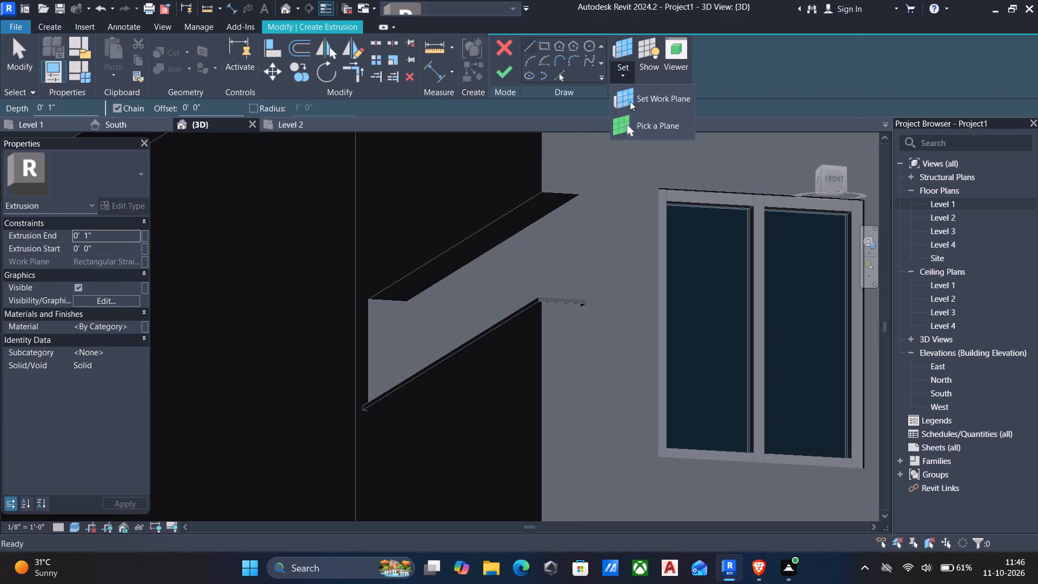
pyautogui.click(638, 128)
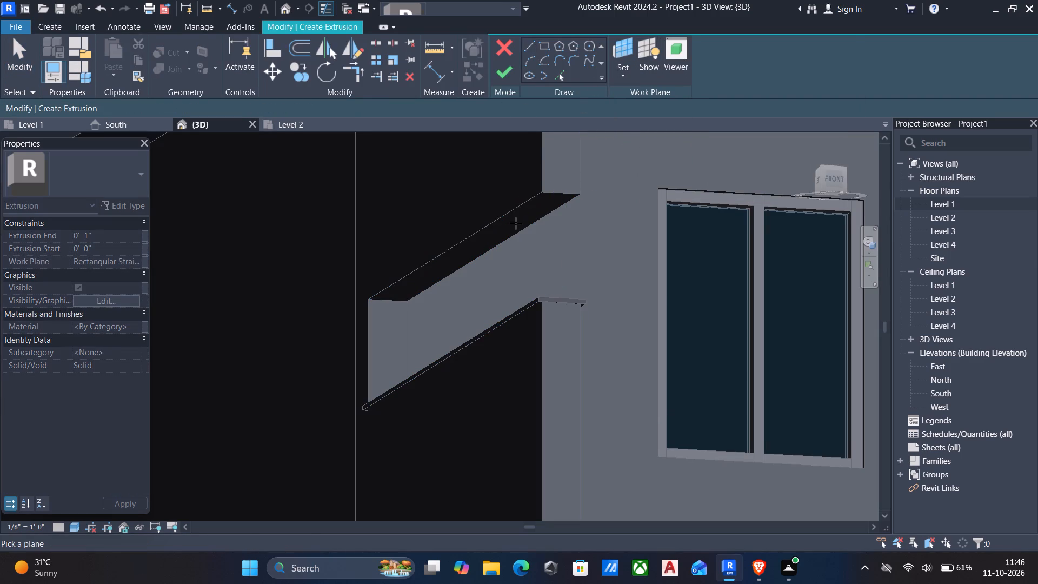
pyautogui.click(542, 213)
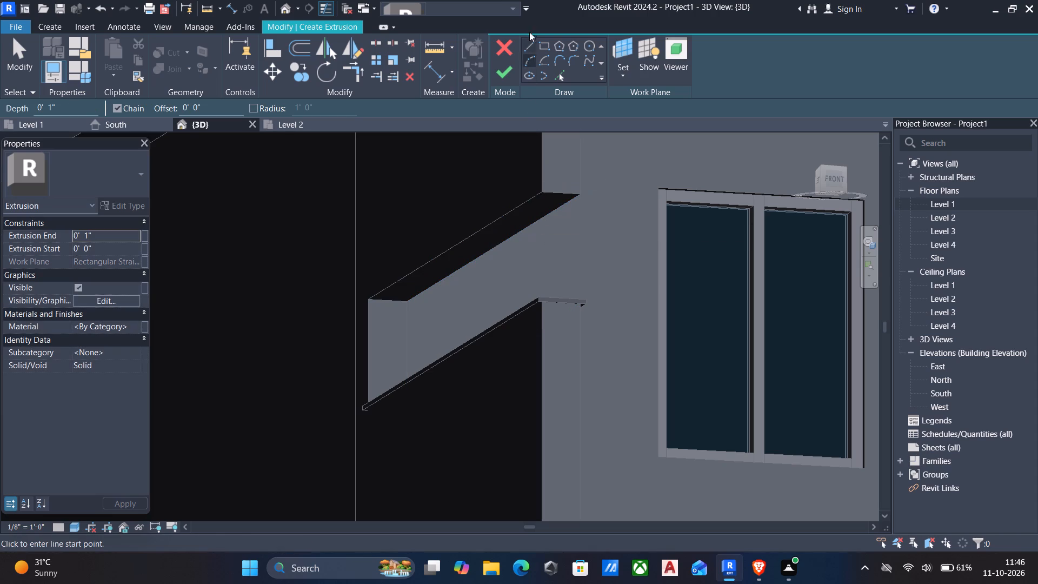
# Sketch a rectangle corner to corner around the opening's head, offset 1" outward from the wall edges, and finish it as a 1" extrusion.
pyautogui.click(542, 44)
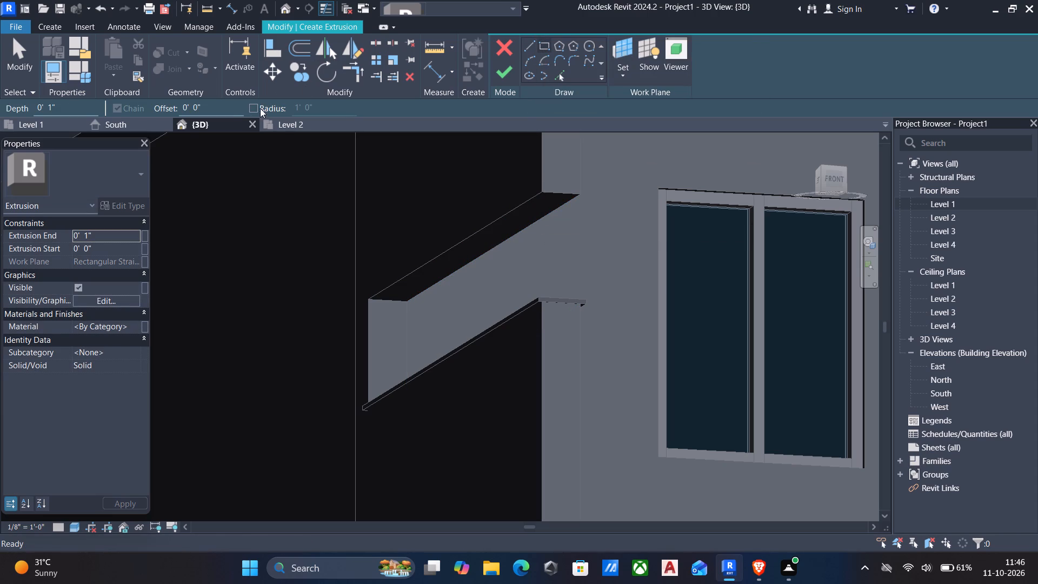
pyautogui.moveTo(237, 104); pyautogui.dragTo(71, 100)
pyautogui.press('1')
pyautogui.hotkey('shift', '"')
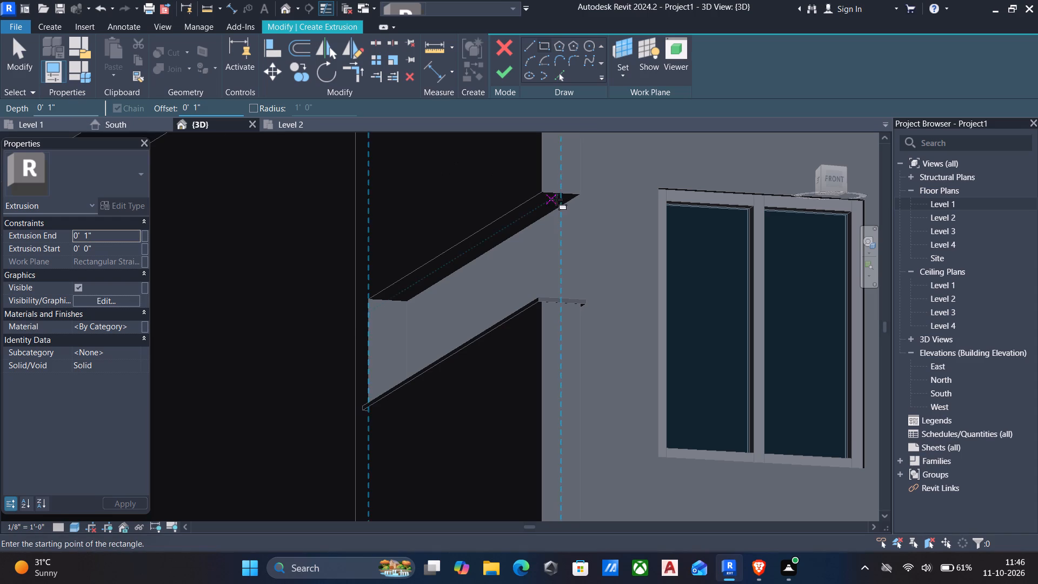
pyautogui.scroll(7, 577, 191)
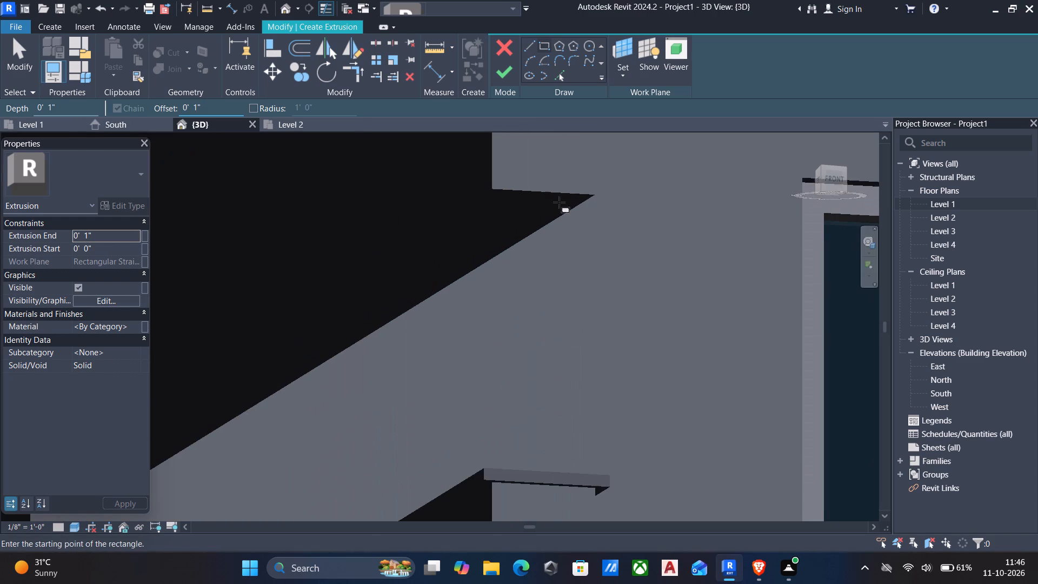
pyautogui.click(492, 189)
pyautogui.moveTo(404, 323); pyautogui.dragTo(411, 317, button='middle')
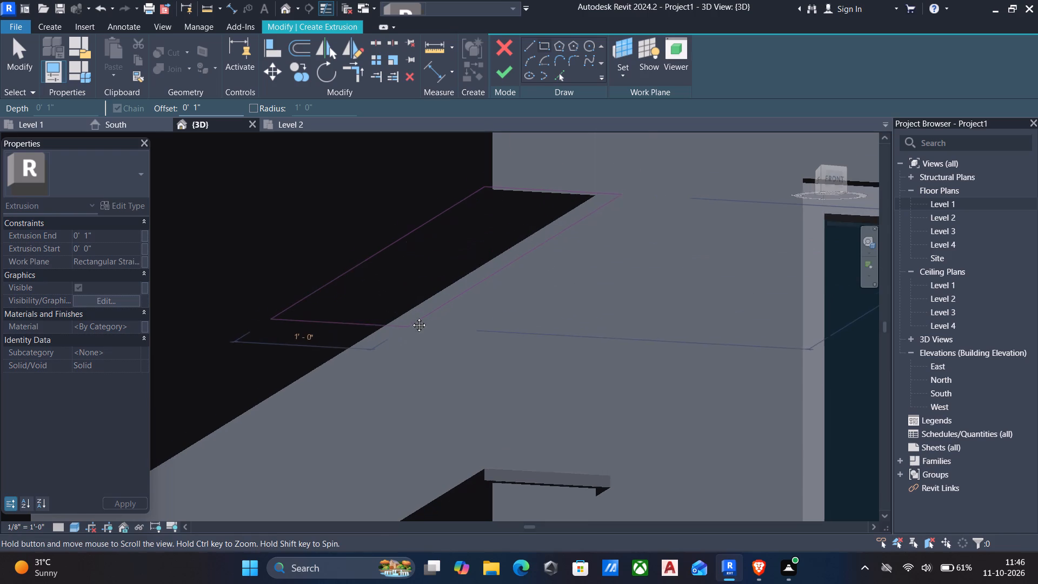
pyautogui.moveTo(411, 317); pyautogui.dragTo(515, 185, button='middle')
pyautogui.scroll(3, 244, 360)
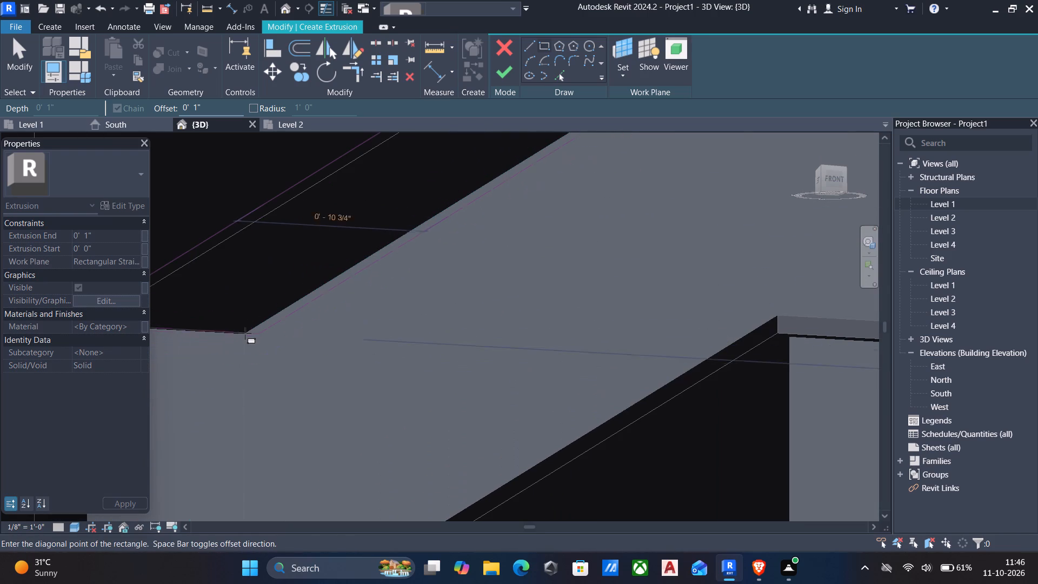
pyautogui.click(243, 335)
pyautogui.scroll(-1, 300, 311)
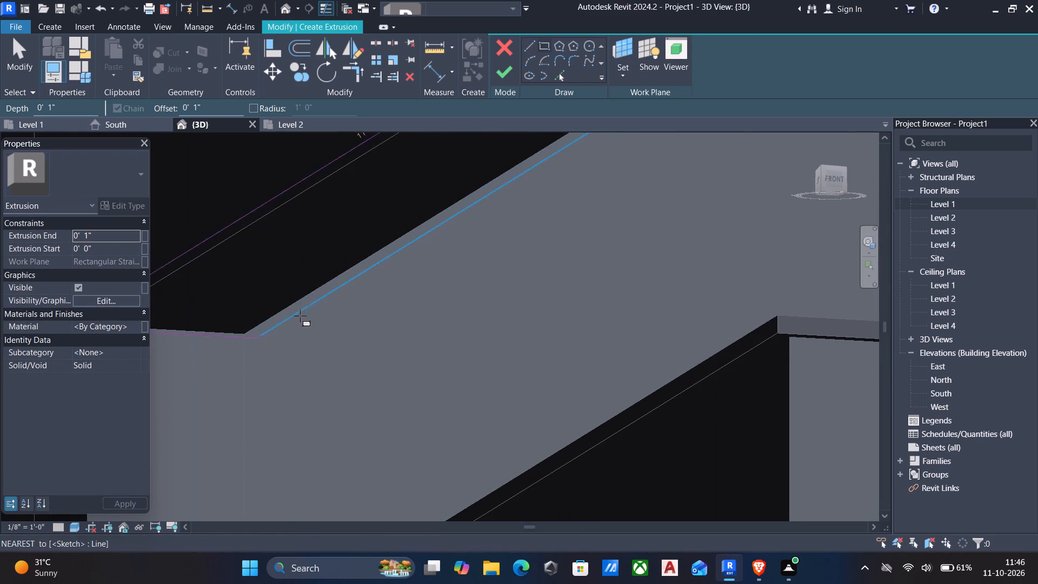
pyautogui.scroll(-2, 300, 316)
pyautogui.press('Escape')
pyautogui.scroll(-5, 311, 276)
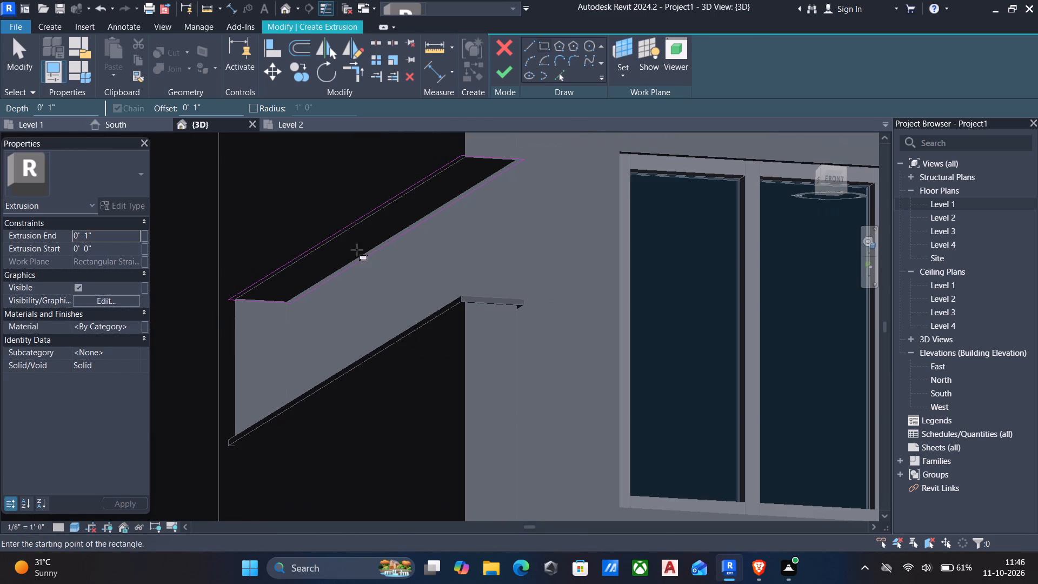
pyautogui.press('Escape')
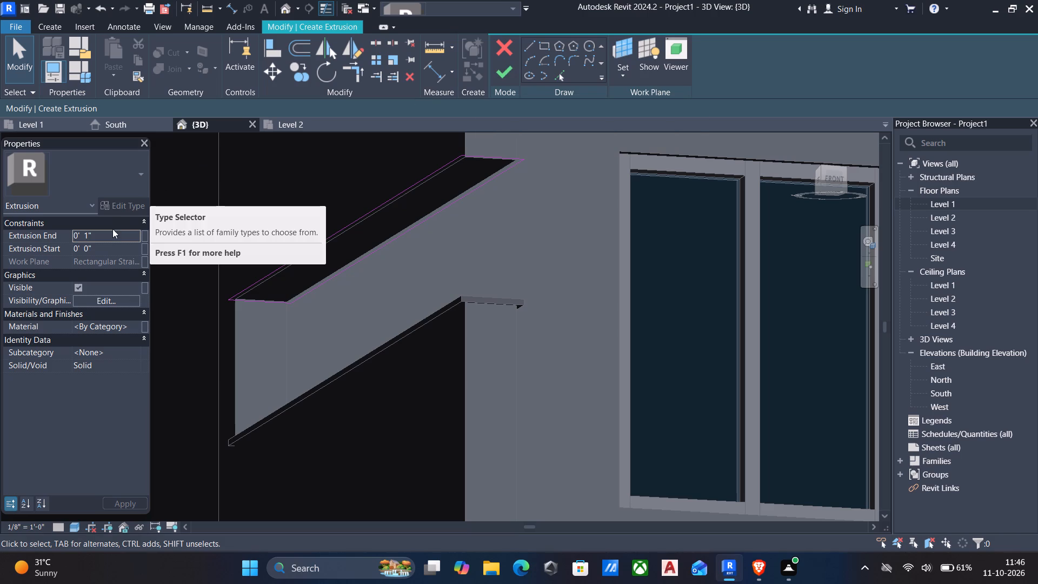
pyautogui.click(506, 73)
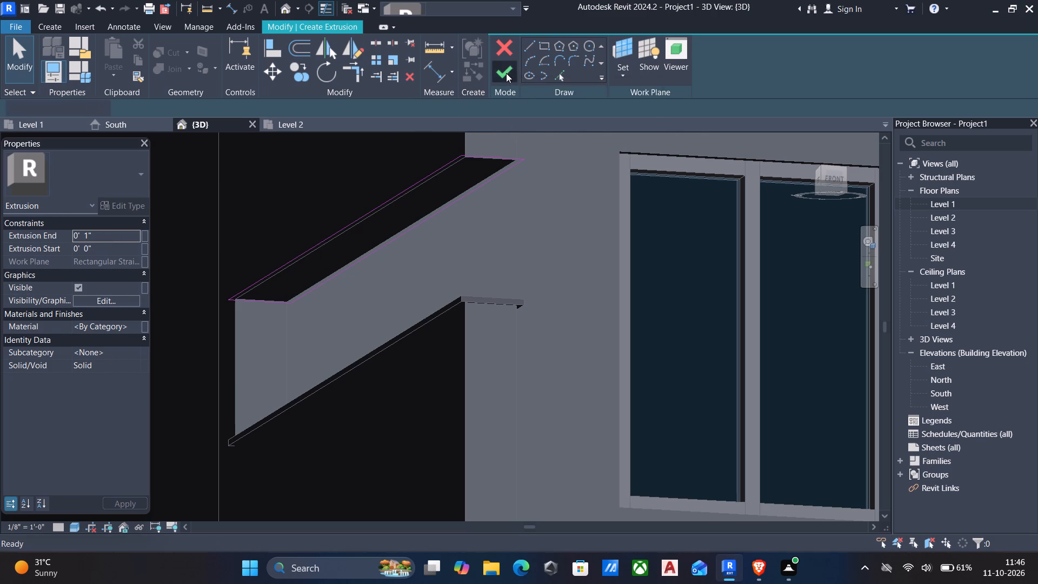
pyautogui.press('Escape')
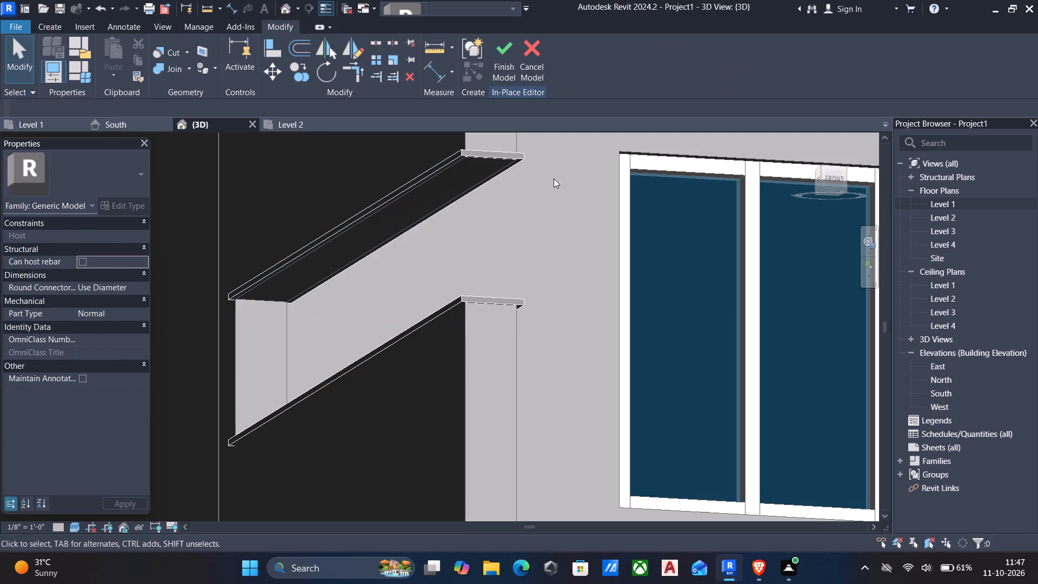
# Start another extrusion with its work plane on the top face of the opening's sill band.
pyautogui.scroll(-4, 518, 194)
pyautogui.keyDown('shift'); pyautogui.moveTo(523, 200); pyautogui.dragTo(491, 300, button='middle'); pyautogui.keyUp('shift')
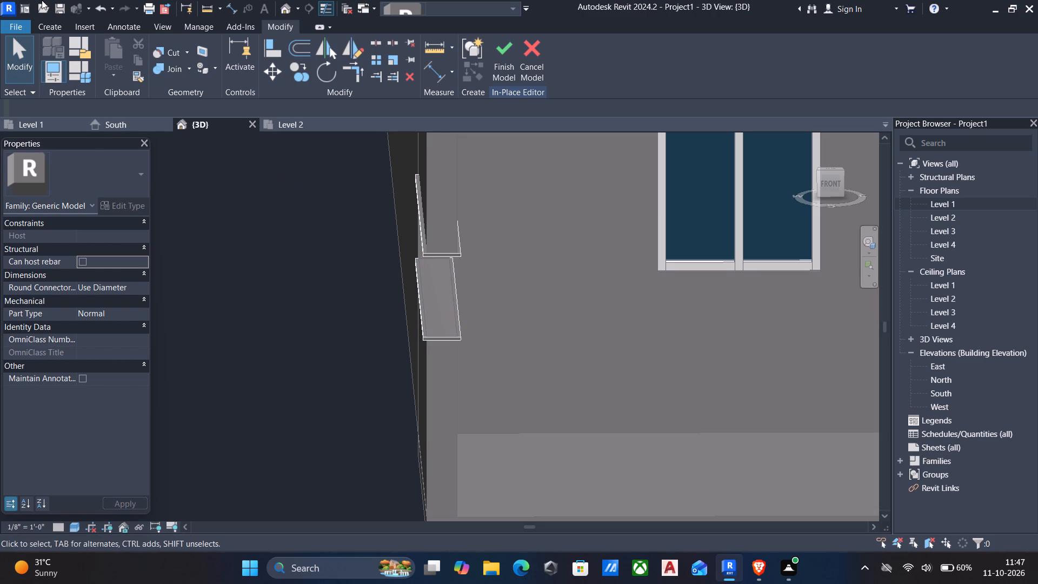
pyautogui.click(46, 28)
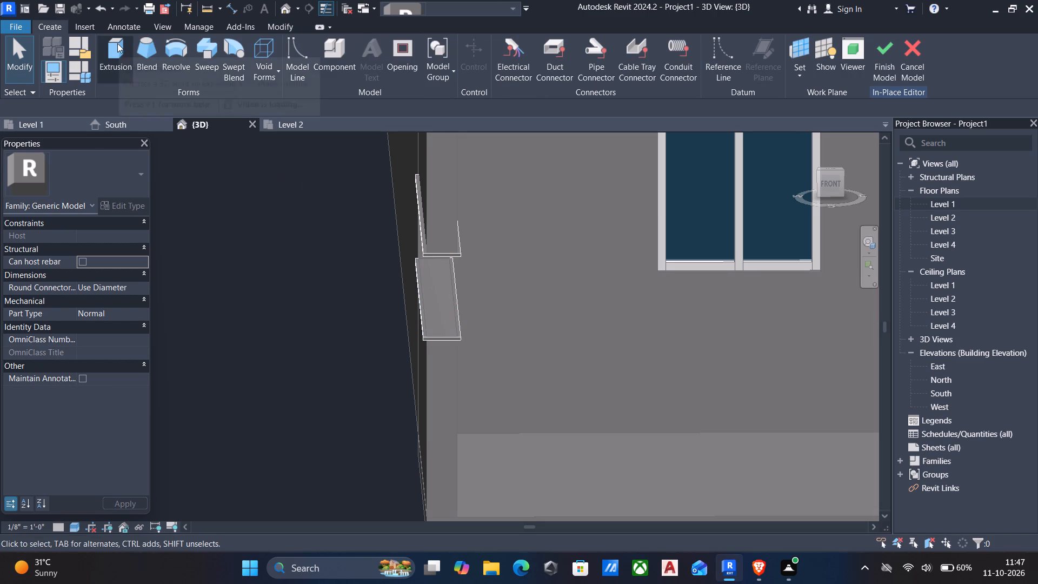
pyautogui.click(117, 43)
pyautogui.click(623, 76)
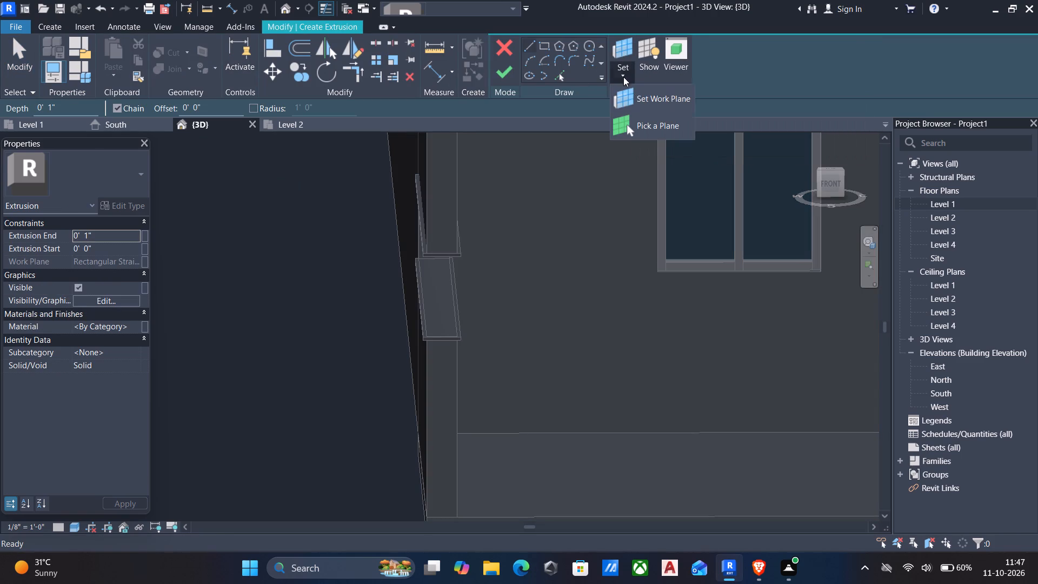
pyautogui.click(659, 121)
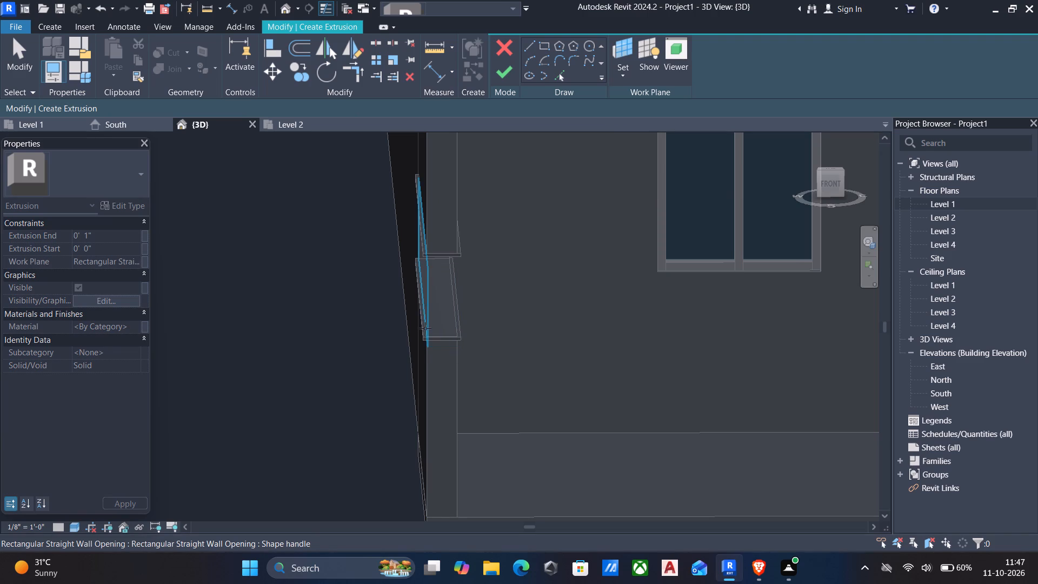
pyautogui.click(424, 328)
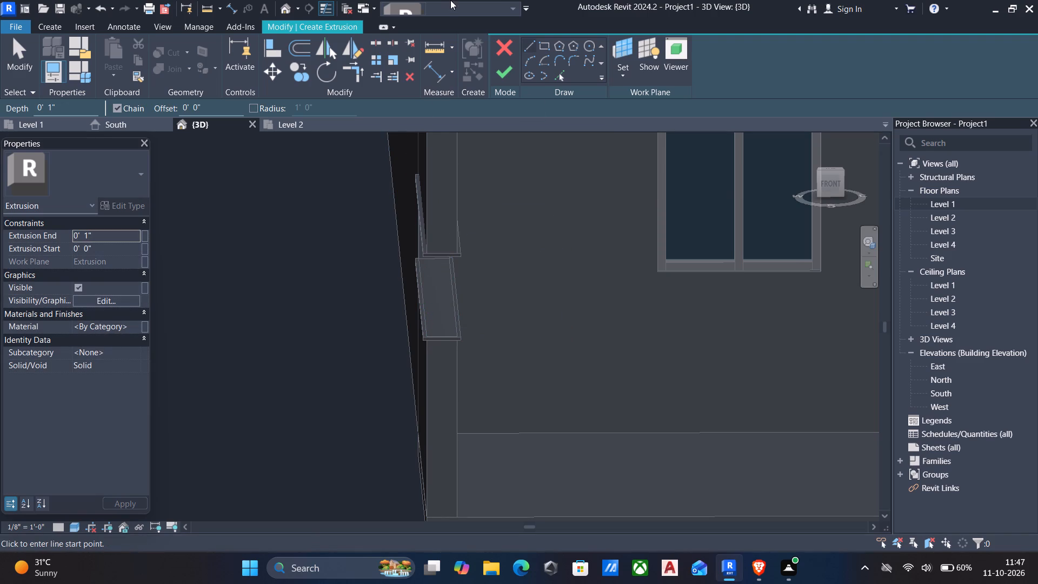
# Sketch a rectangle across the wall thickness from the opening's far end partway along the sill band, with zero offset, and finish the 1" extrusion.
pyautogui.click(547, 43)
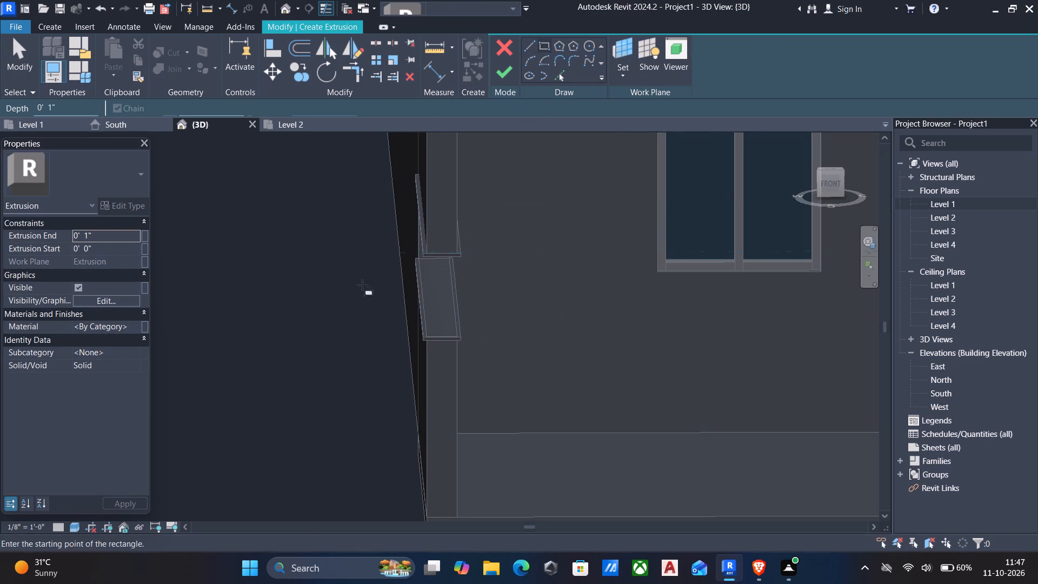
pyautogui.scroll(11, 416, 262)
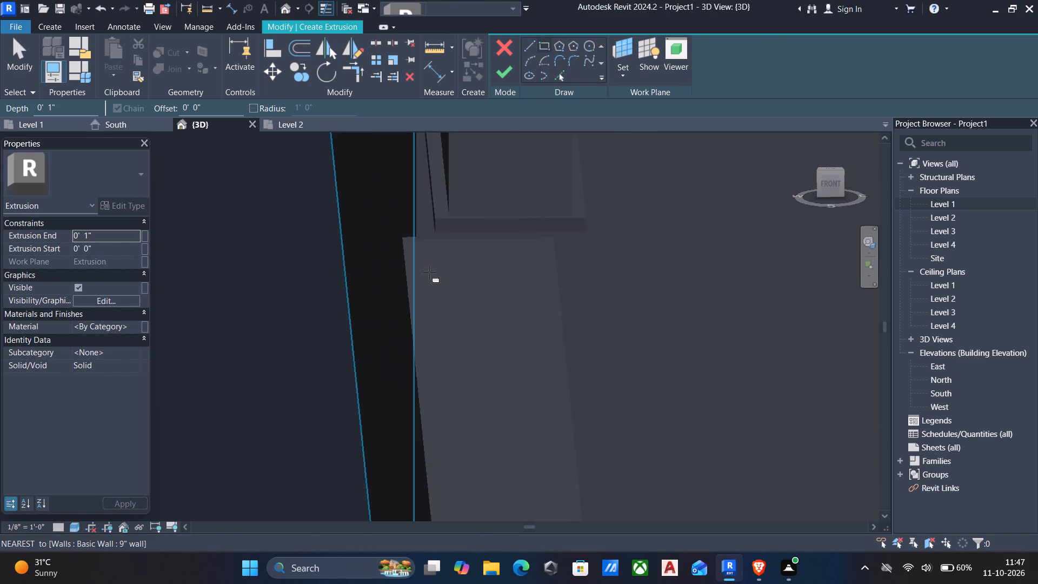
pyautogui.click(416, 231)
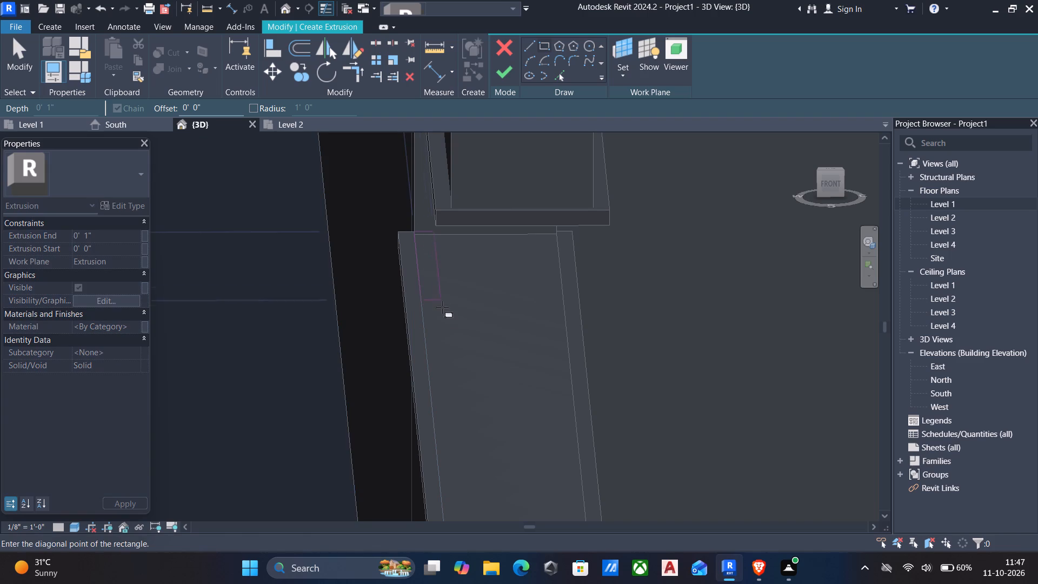
pyautogui.click(577, 428)
pyautogui.scroll(-6, 626, 399)
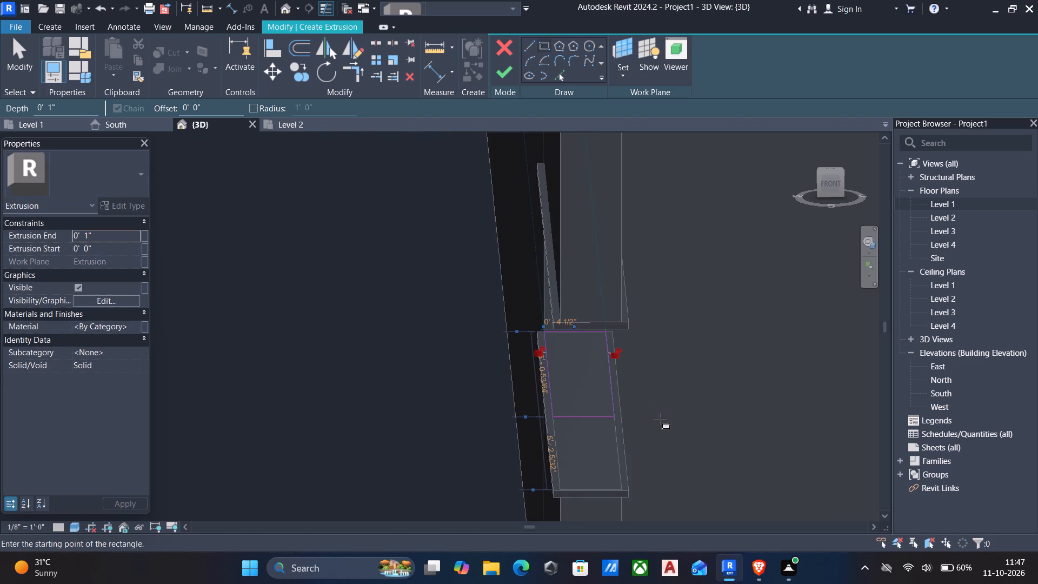
pyautogui.press('Escape')
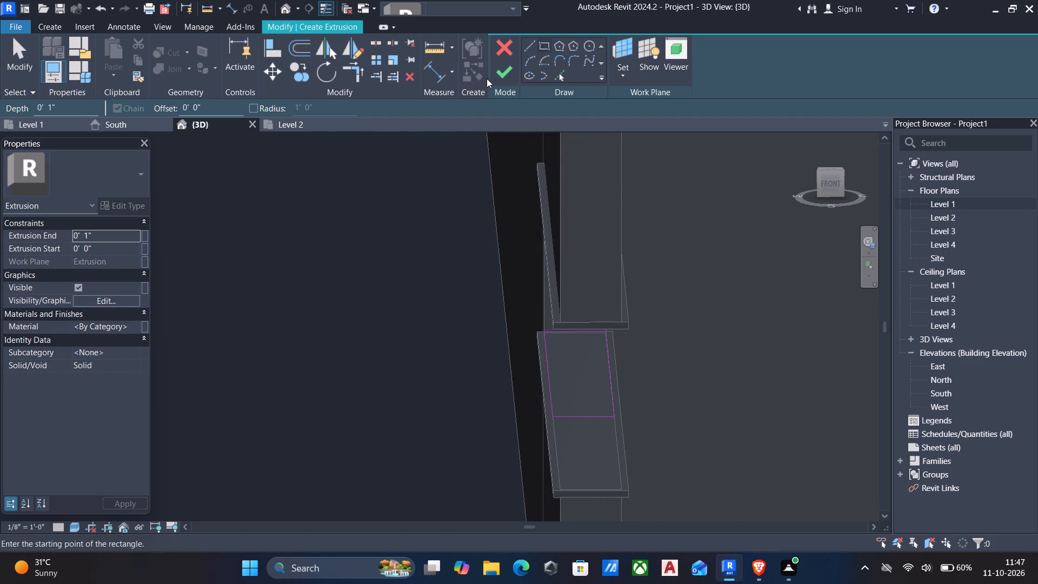
pyautogui.click(495, 78)
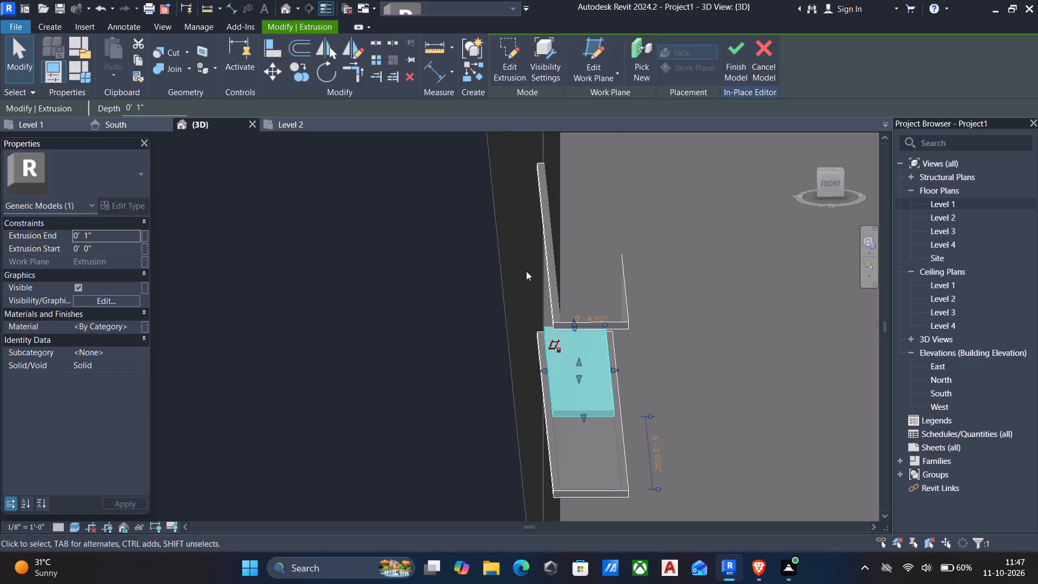
# Stretch the infill extrusion on the opening's sill band upward to the underside of the head band, giving it a 2' 0" extrusion end.
pyautogui.scroll(-3, 530, 274)
pyautogui.scroll(-6, 656, 191)
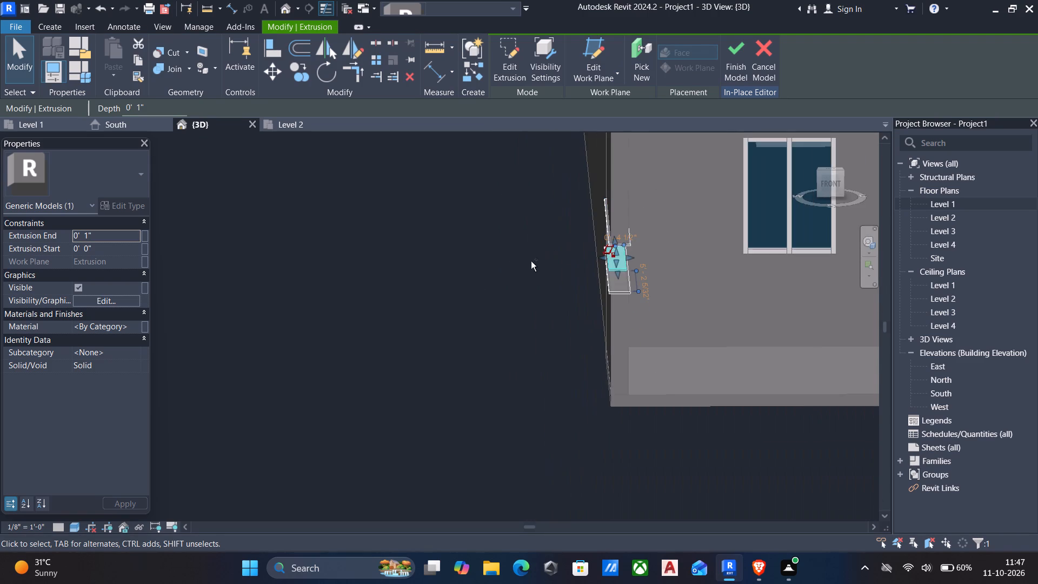
pyautogui.keyDown('shift'); pyautogui.scroll(-1, 703, 171); pyautogui.keyUp('shift')
pyautogui.scroll(2, 643, 162)
pyautogui.keyDown('shift'); pyautogui.moveTo(383, 427); pyautogui.dragTo(490, 326, button='middle'); pyautogui.keyUp('shift')
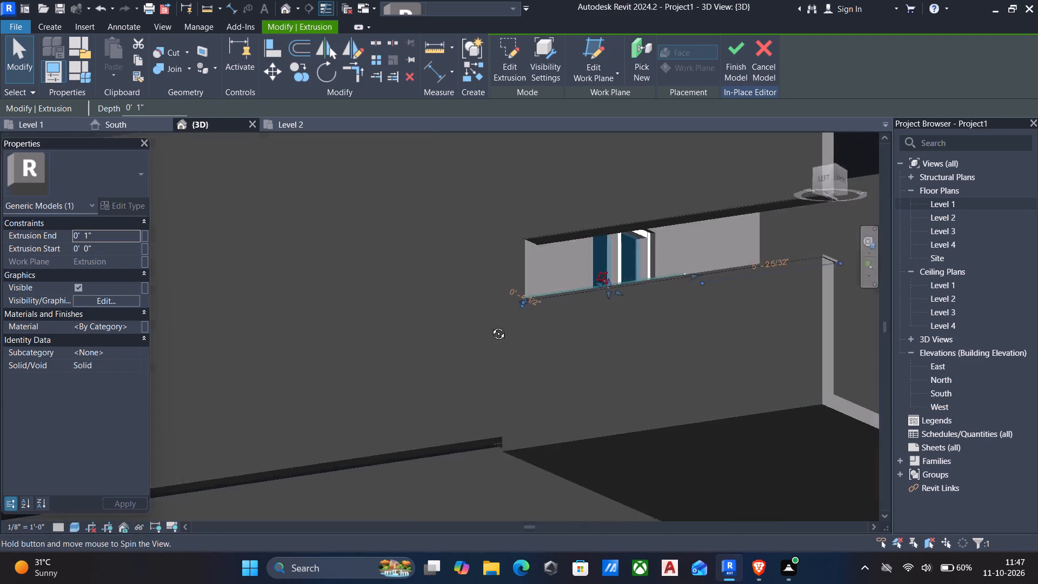
pyautogui.keyDown('shift'); pyautogui.moveTo(490, 326); pyautogui.dragTo(565, 411, button='middle'); pyautogui.keyUp('shift')
pyautogui.scroll(4, 671, 250)
pyautogui.press('Escape')
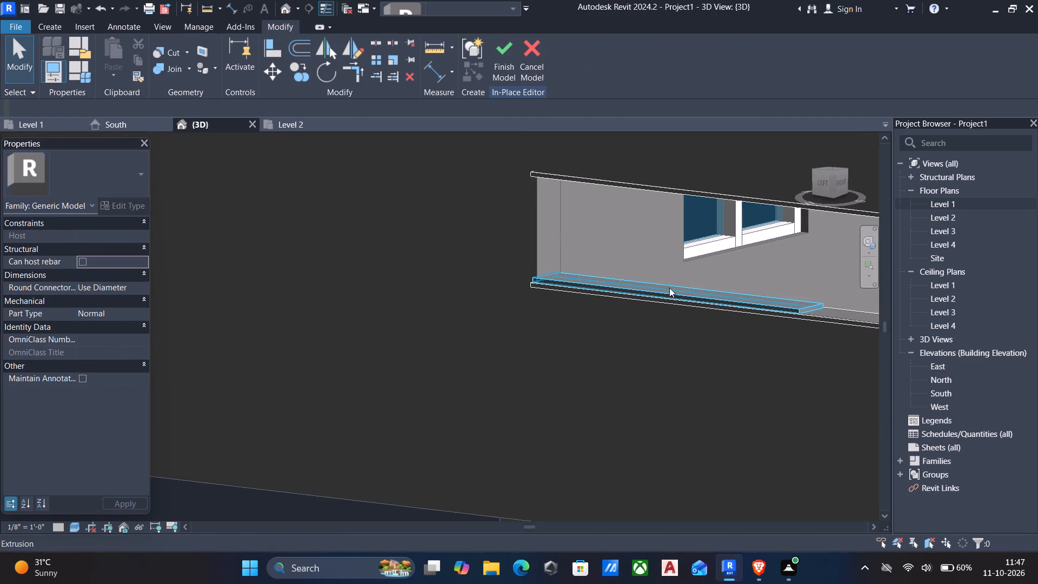
pyautogui.click(666, 291)
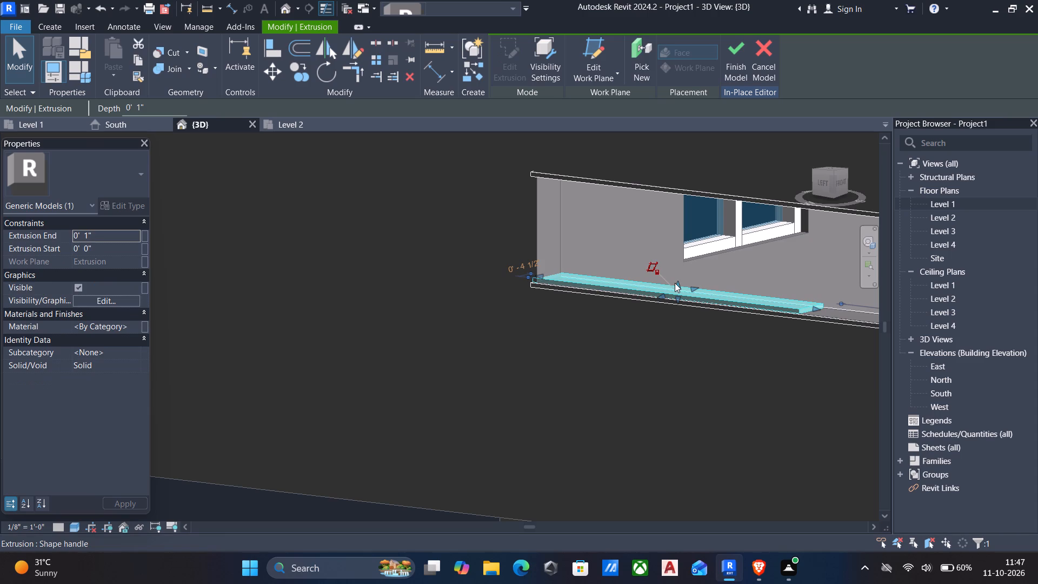
pyautogui.moveTo(676, 288); pyautogui.dragTo(685, 193)
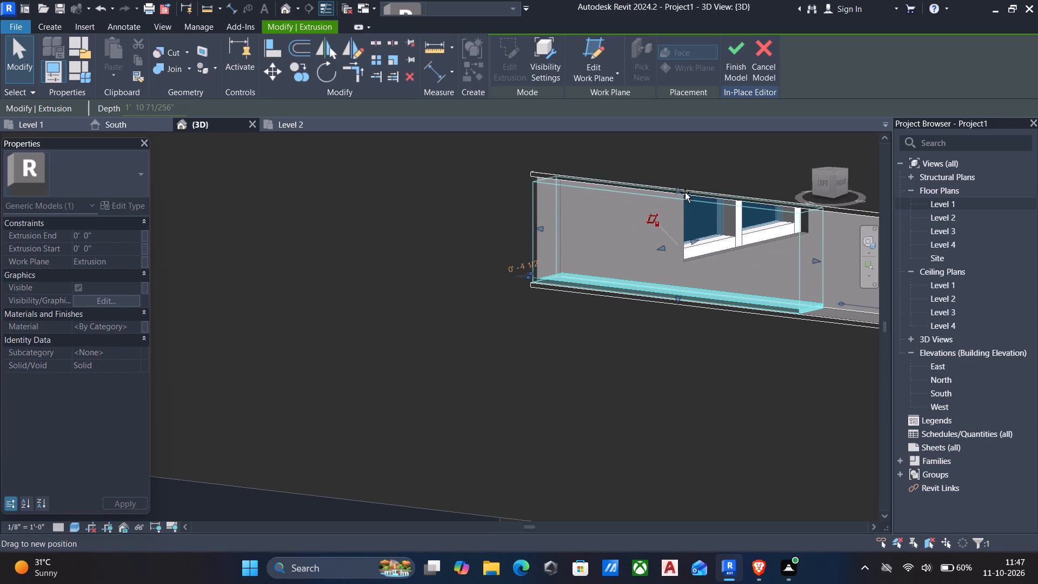
pyautogui.moveTo(685, 193); pyautogui.dragTo(685, 184)
pyautogui.press('Escape')
# Lengthen the 2' 0" infill block slightly along the west side wall's opening, moving its free end toward the open front of the bay.
pyautogui.scroll(-6, 736, 254)
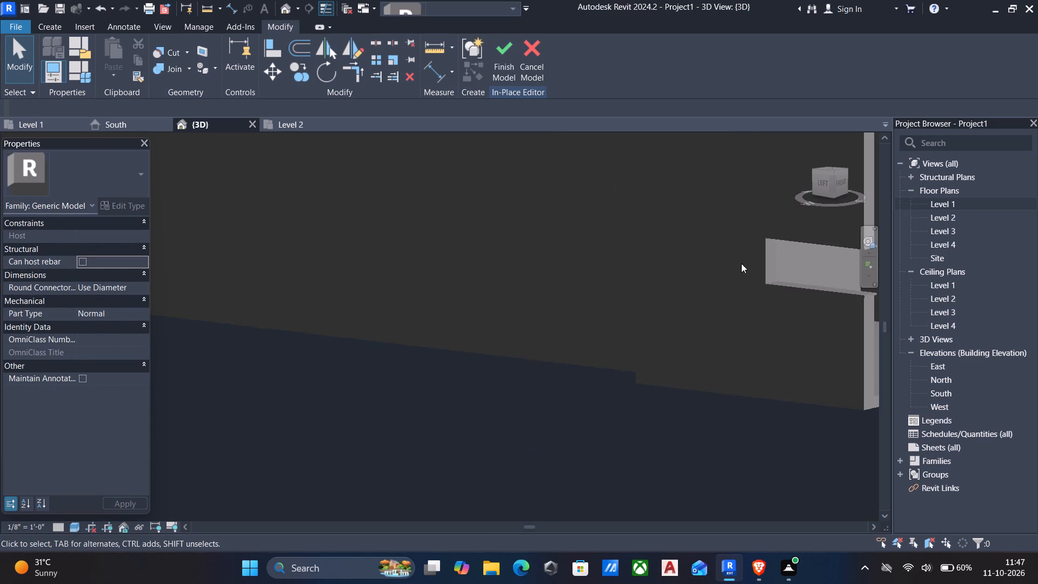
pyautogui.scroll(-7, 758, 283)
pyautogui.keyDown('shift'); pyautogui.moveTo(751, 296); pyautogui.dragTo(660, 288, button='middle'); pyautogui.keyUp('shift')
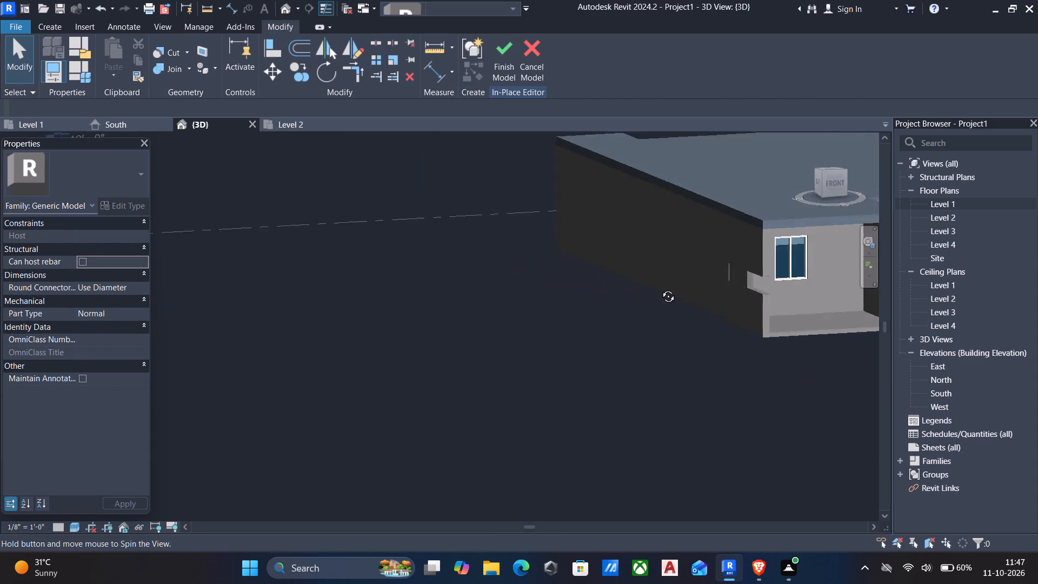
pyautogui.keyDown('shift'); pyautogui.moveTo(660, 288); pyautogui.dragTo(536, 292, button='middle'); pyautogui.keyUp('shift')
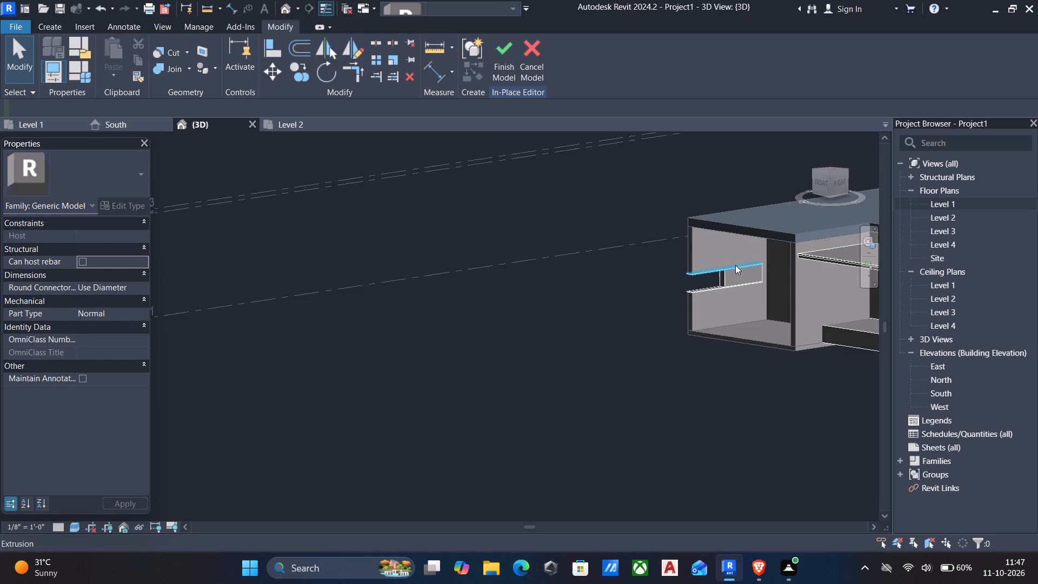
pyautogui.scroll(5, 735, 265)
pyautogui.scroll(6, 666, 289)
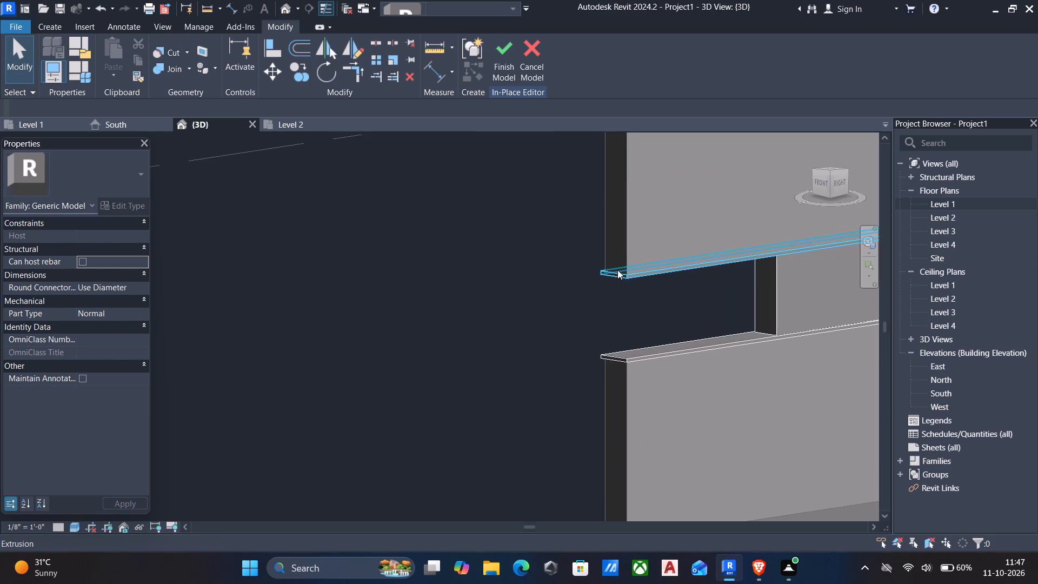
pyautogui.scroll(-6, 619, 289)
pyautogui.scroll(-5, 564, 288)
pyautogui.keyDown('shift'); pyautogui.moveTo(565, 289); pyautogui.dragTo(614, 296, button='middle'); pyautogui.keyUp('shift')
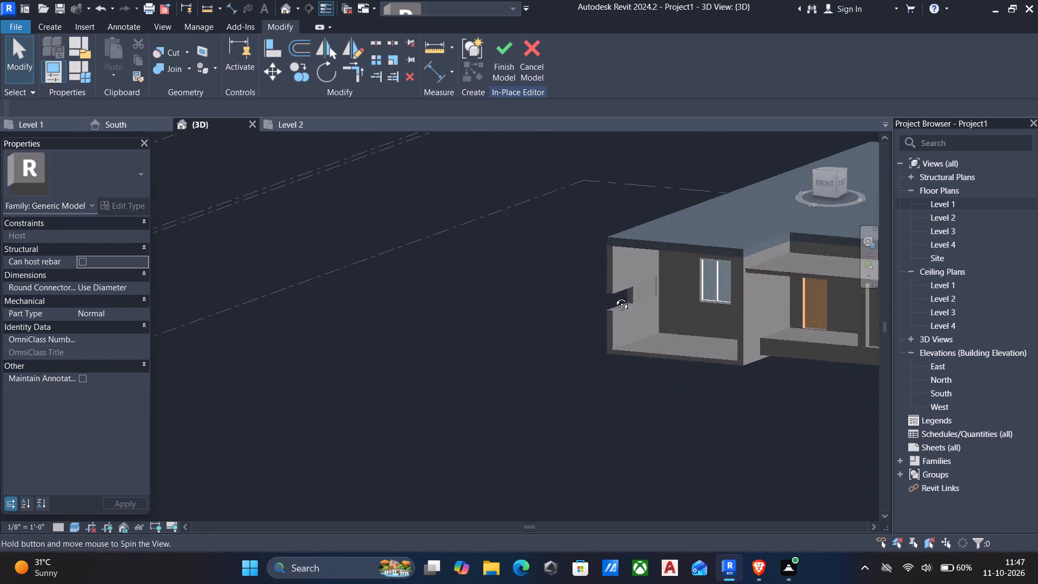
pyautogui.keyDown('shift'); pyautogui.moveTo(614, 296); pyautogui.dragTo(622, 322, button='middle'); pyautogui.keyUp('shift')
pyautogui.scroll(-5, 505, 269)
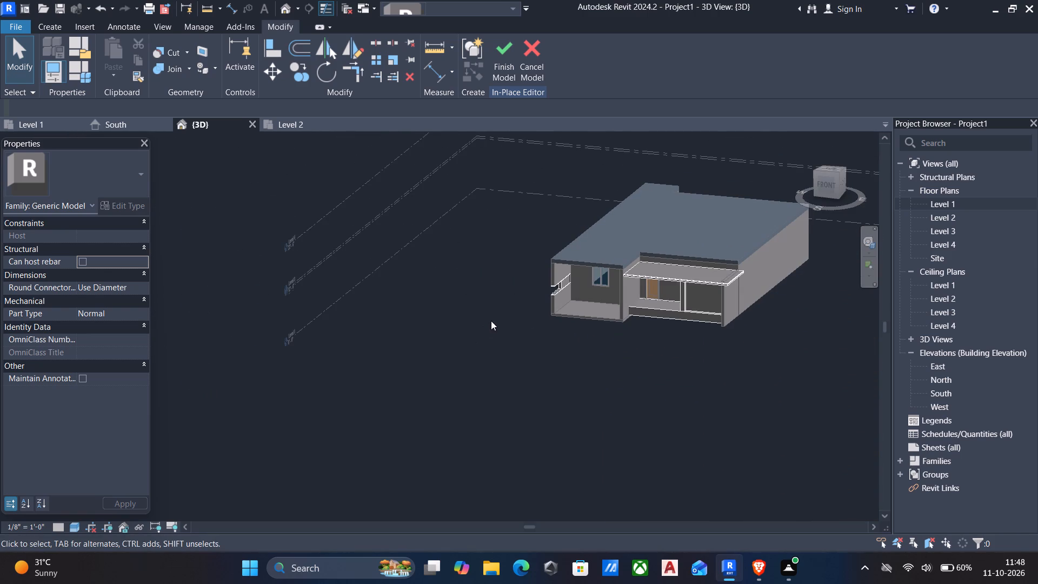
pyautogui.keyDown('shift'); pyautogui.moveTo(532, 308); pyautogui.dragTo(648, 273, button='middle'); pyautogui.keyUp('shift')
pyautogui.scroll(1, 631, 293)
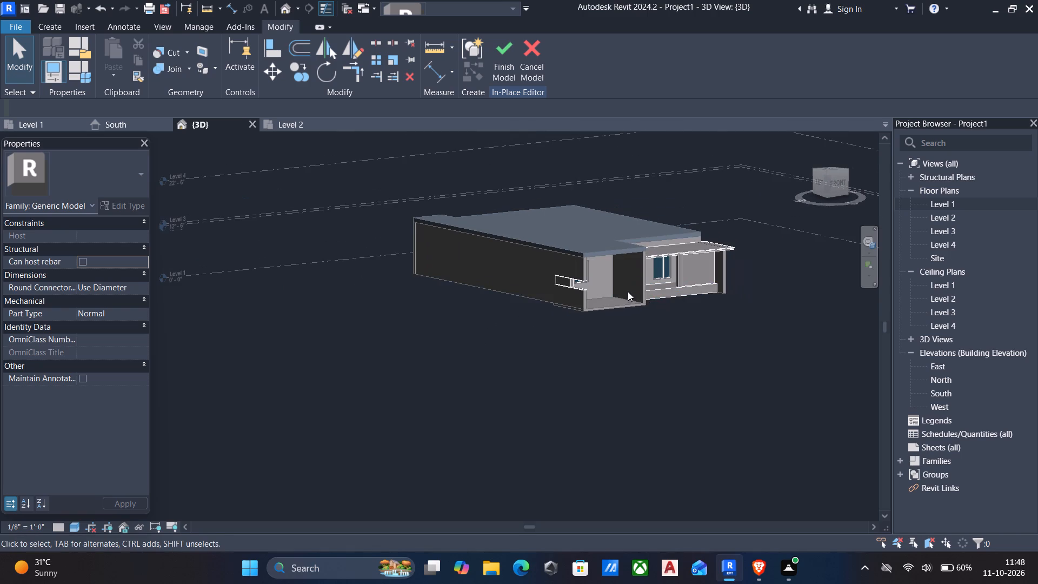
pyautogui.scroll(2, 628, 291)
pyautogui.click(534, 272)
pyautogui.scroll(5, 552, 275)
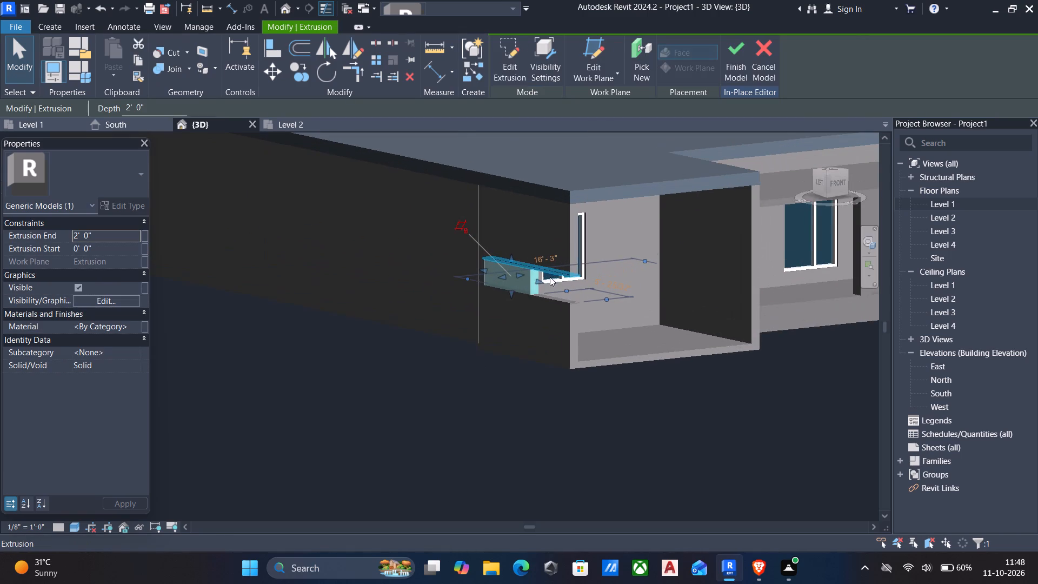
pyautogui.moveTo(539, 281); pyautogui.dragTo(545, 284)
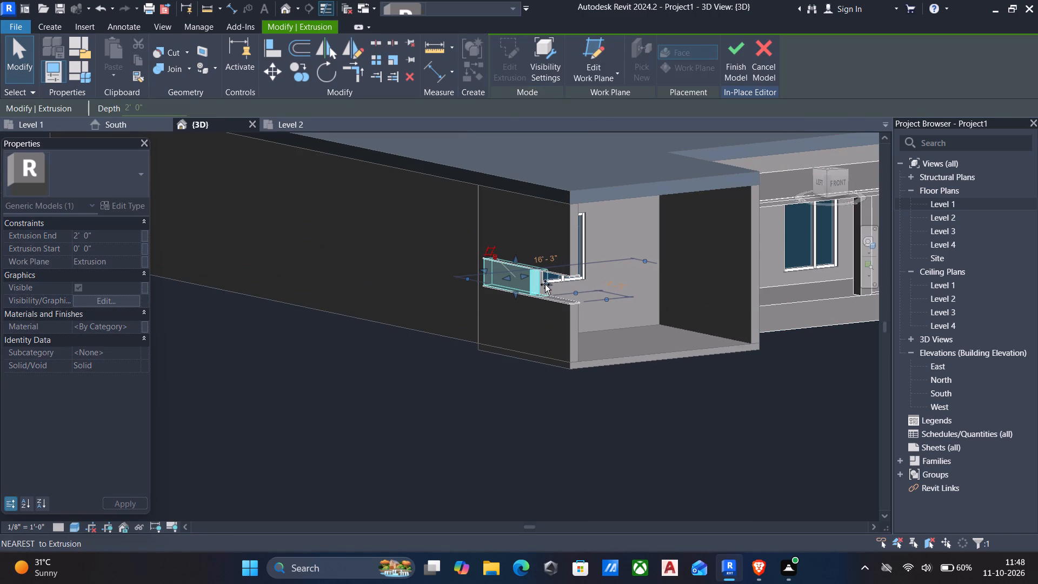
pyautogui.moveTo(545, 284); pyautogui.dragTo(551, 285)
pyautogui.press('Escape')
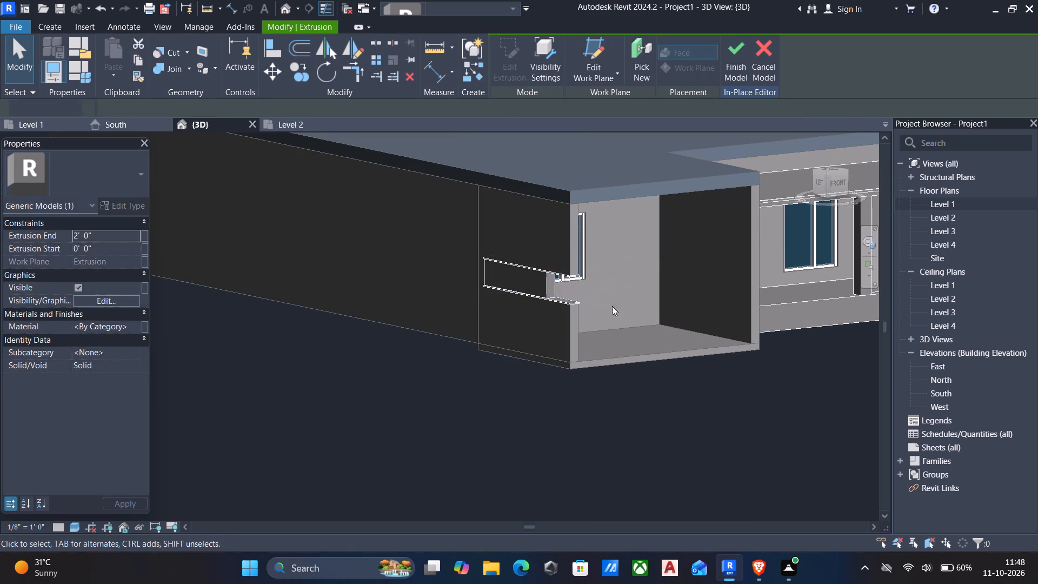
# Finish the in-place model of the bay's opening trim and return to the project.
pyautogui.scroll(-2, 682, 332)
pyautogui.keyDown('shift'); pyautogui.moveTo(682, 333); pyautogui.dragTo(510, 329, button='middle'); pyautogui.keyUp('shift')
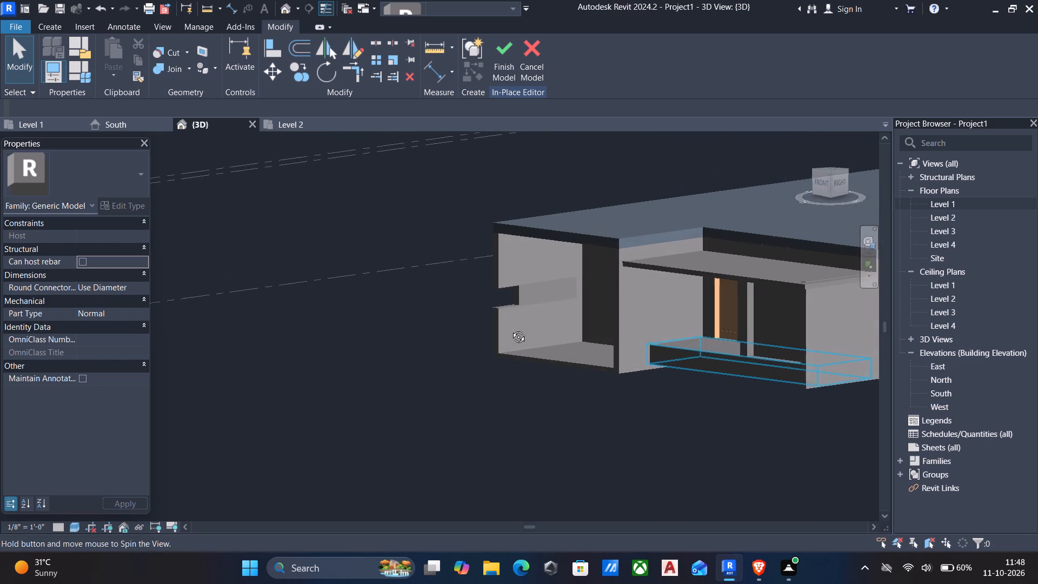
pyautogui.keyDown('shift'); pyautogui.moveTo(510, 329); pyautogui.dragTo(593, 399, button='middle'); pyautogui.keyUp('shift')
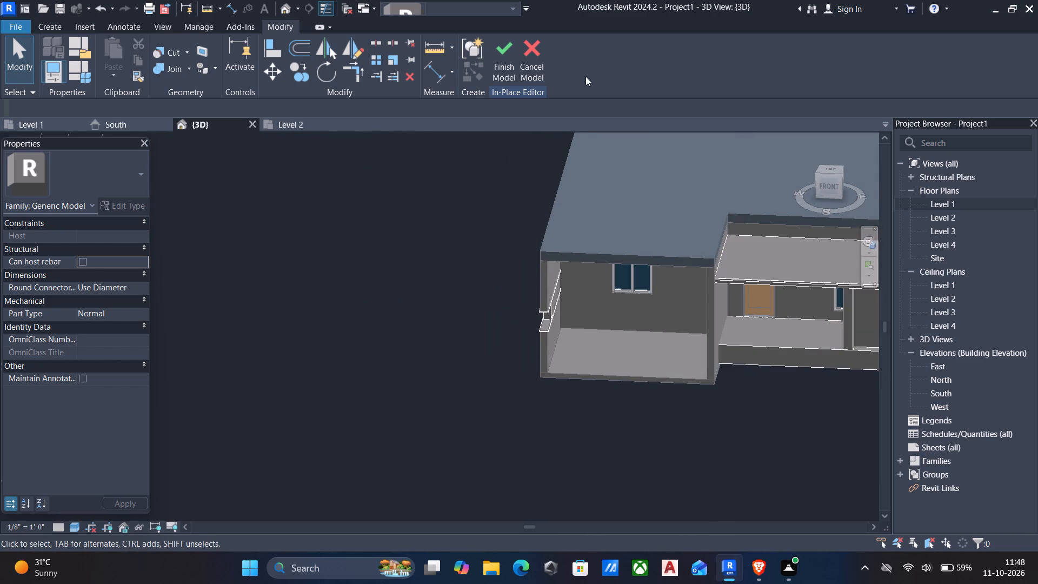
pyautogui.click(502, 51)
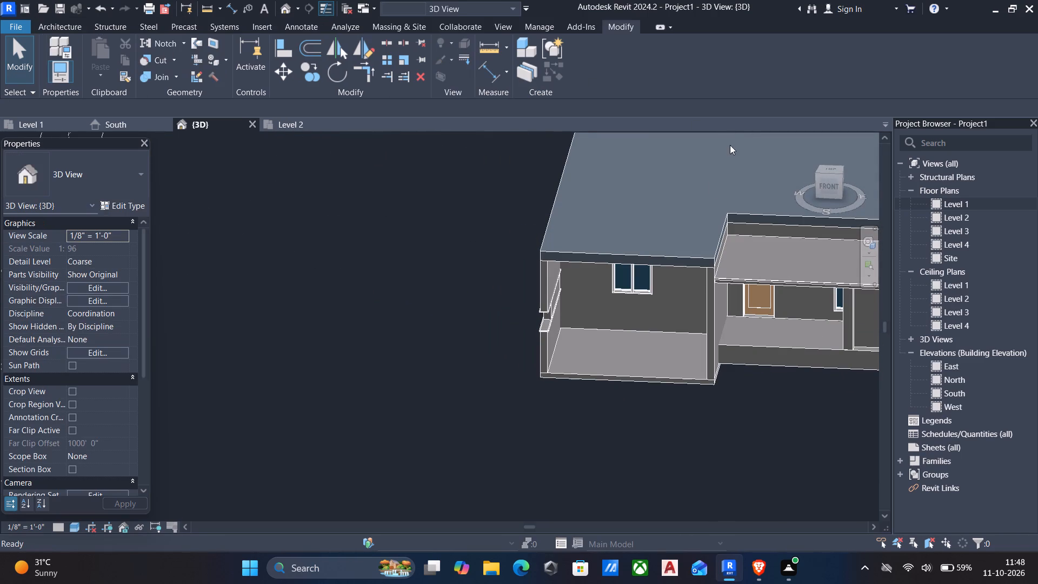
# Start placing a component and load the Van family from the US library's Entourage folder.
pyautogui.click(54, 22)
pyautogui.click(151, 78)
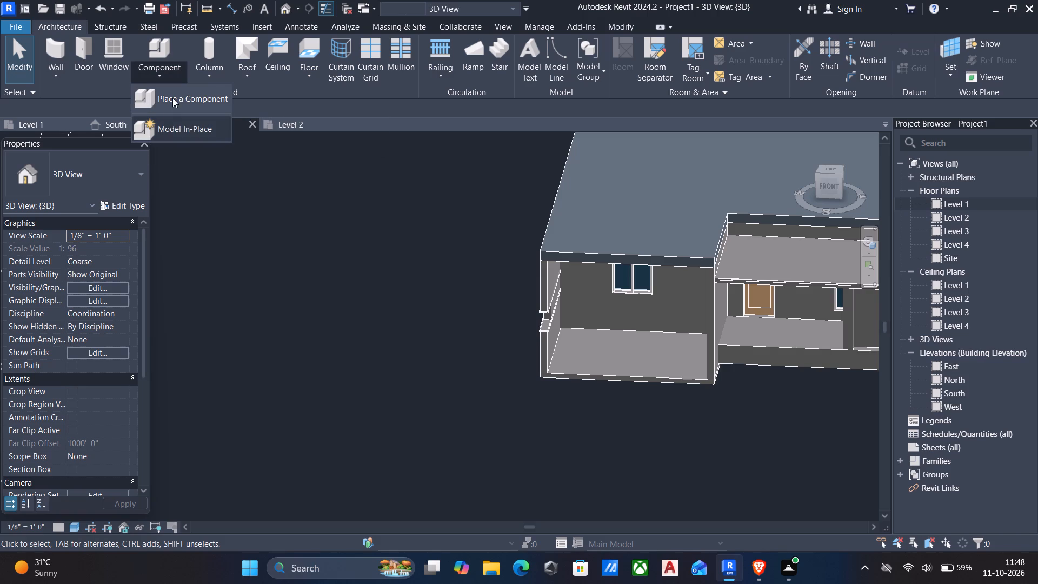
pyautogui.click(174, 91)
pyautogui.click(588, 49)
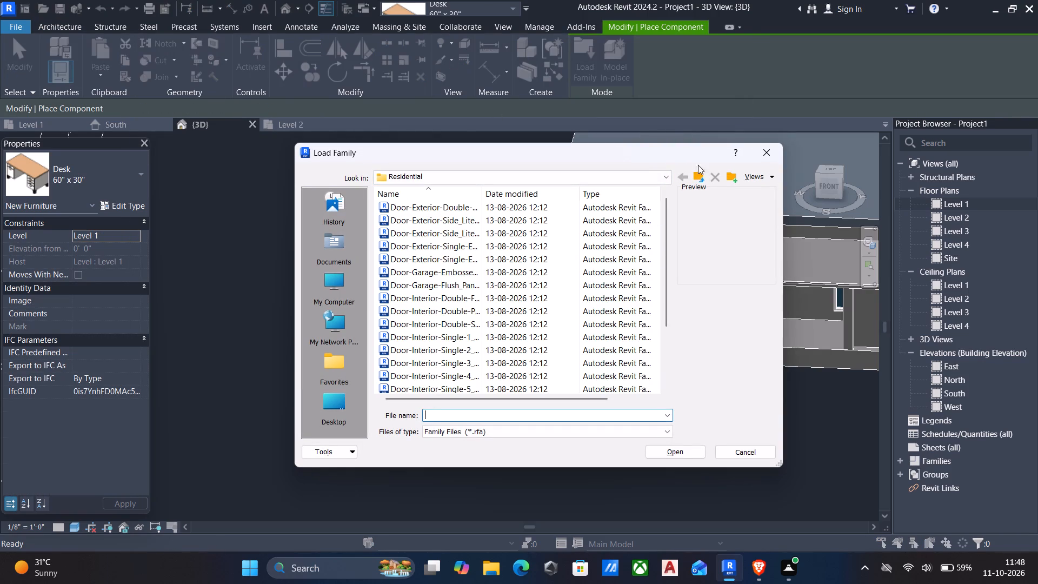
pyautogui.click(703, 178)
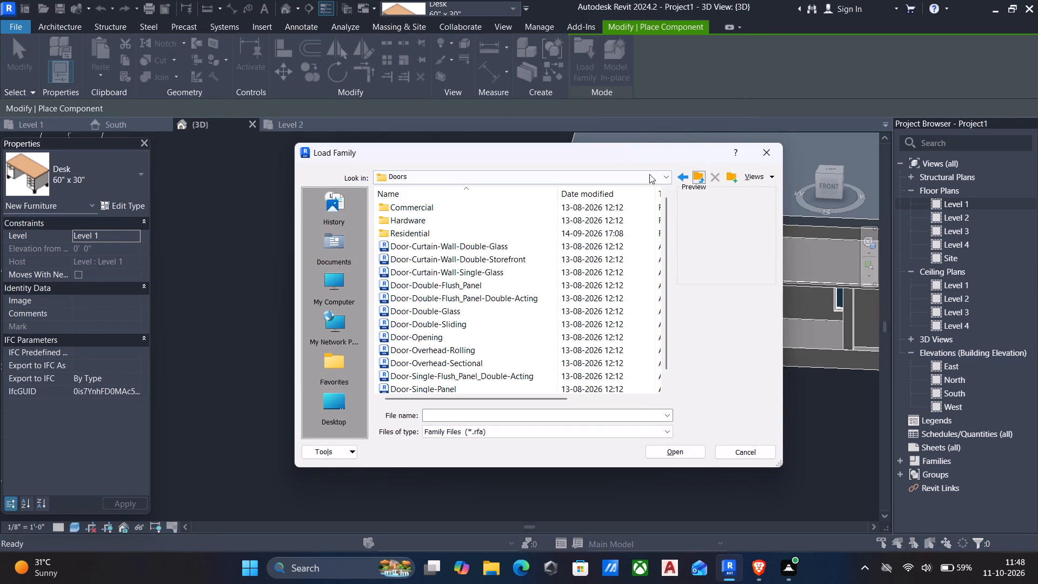
pyautogui.click(695, 175)
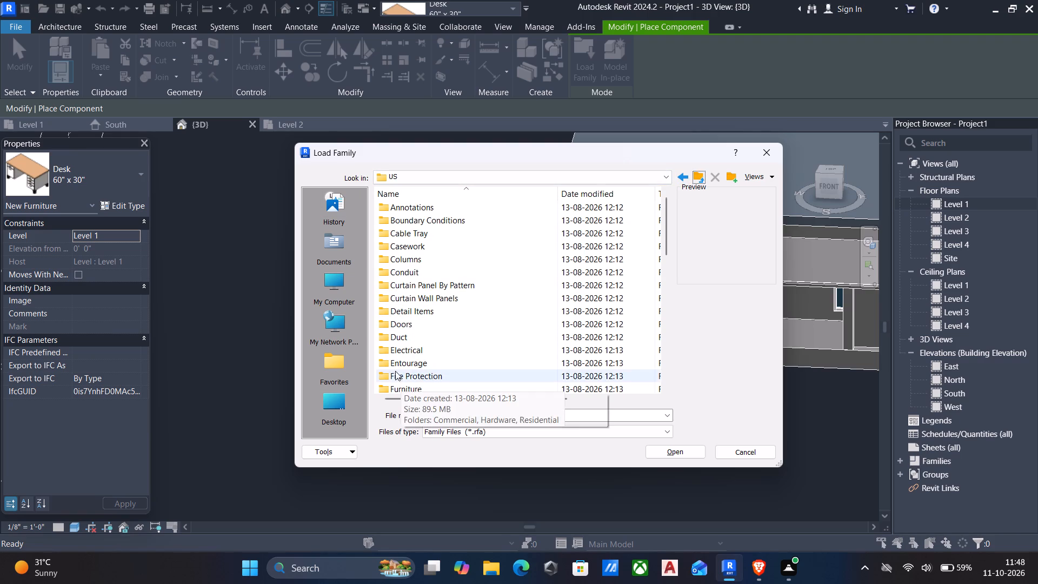
pyautogui.tripleClick(387, 357)
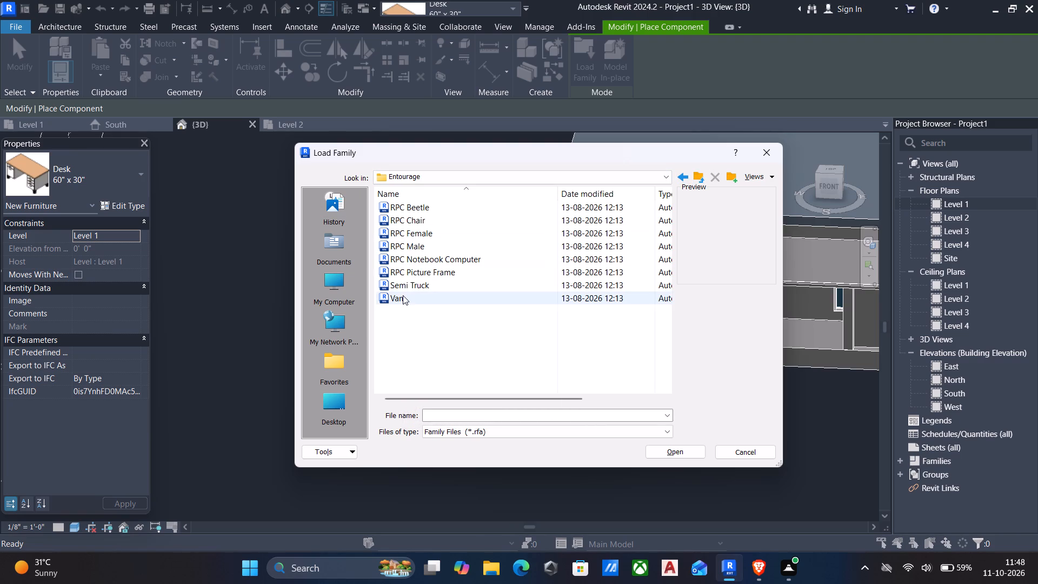
pyautogui.doubleClick(390, 298)
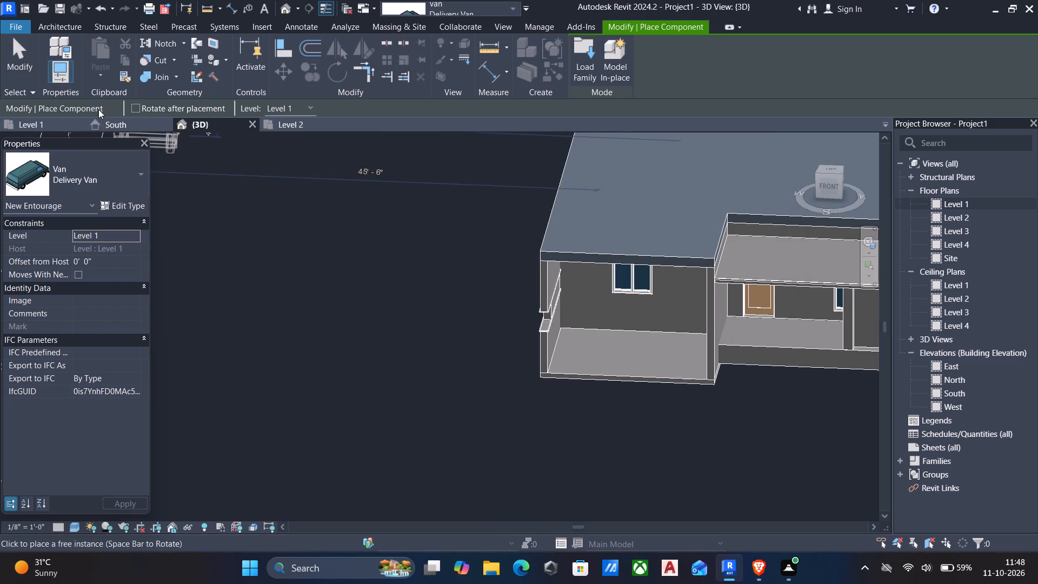
# Preview the other Entourage families and load RPC Beetle as the component for placement.
pyautogui.click(584, 64)
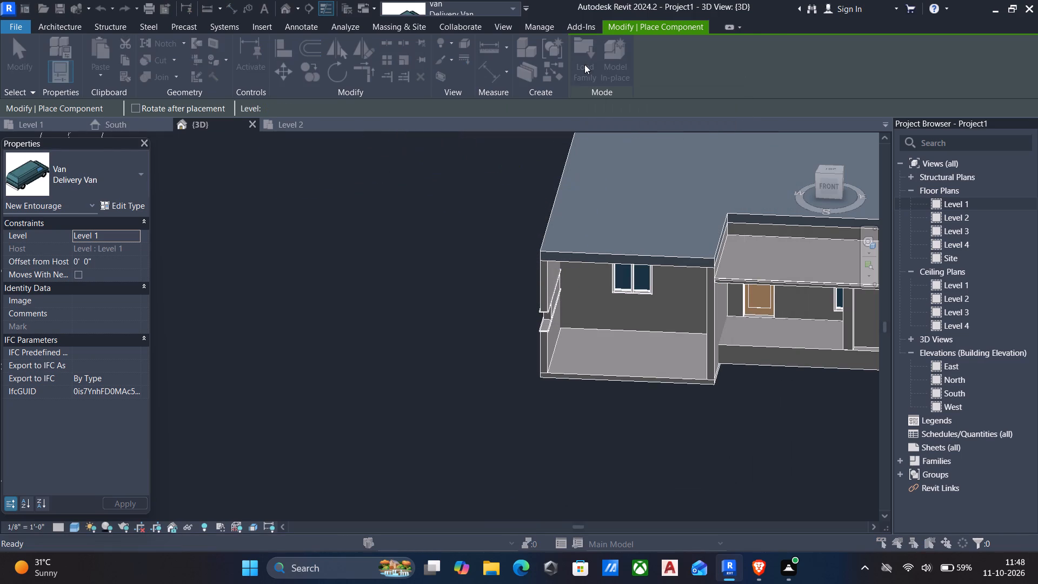
pyautogui.click(396, 284)
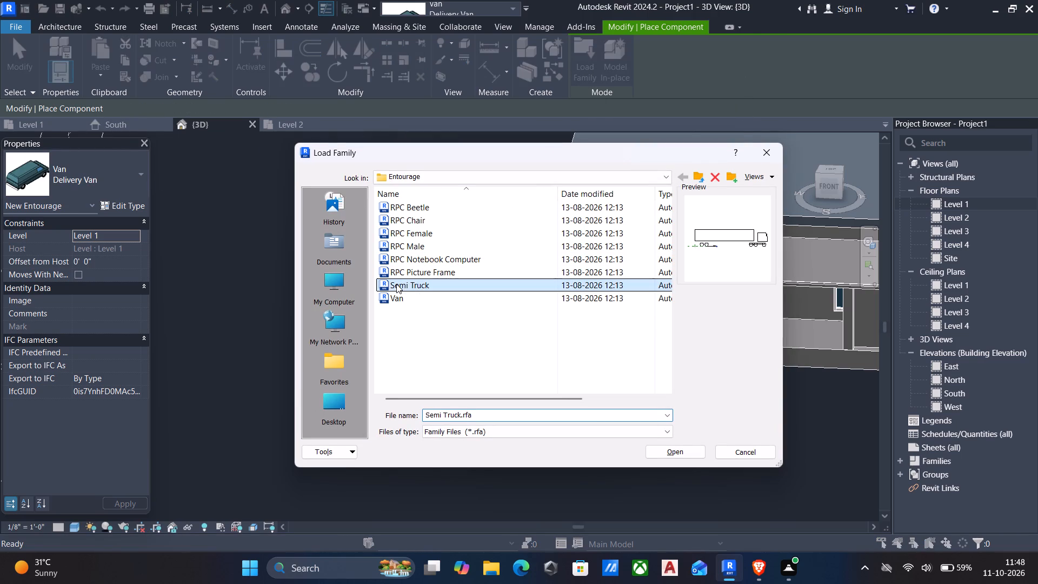
pyautogui.click(411, 280)
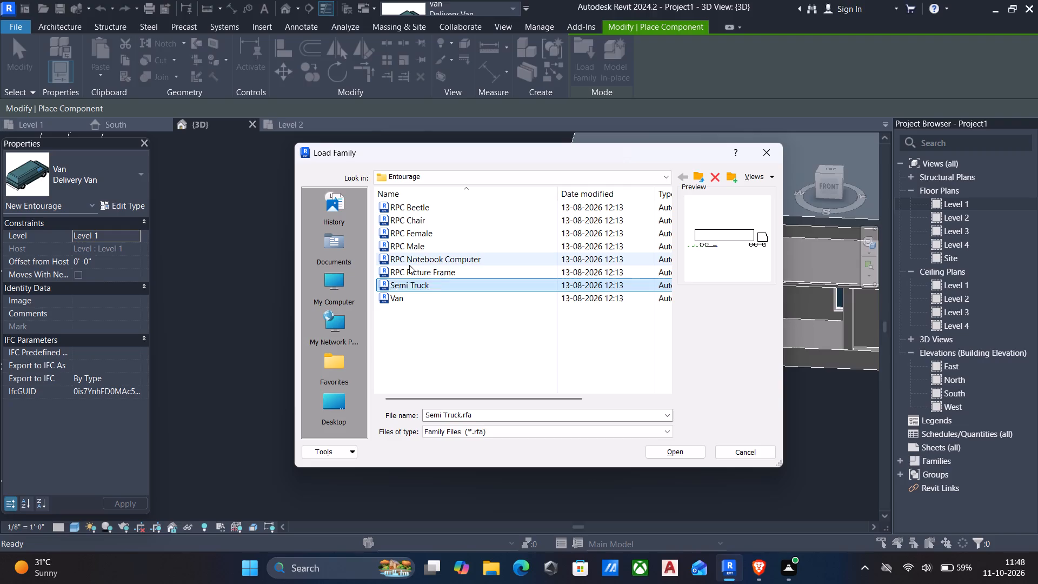
pyautogui.click(407, 271)
pyautogui.click(412, 257)
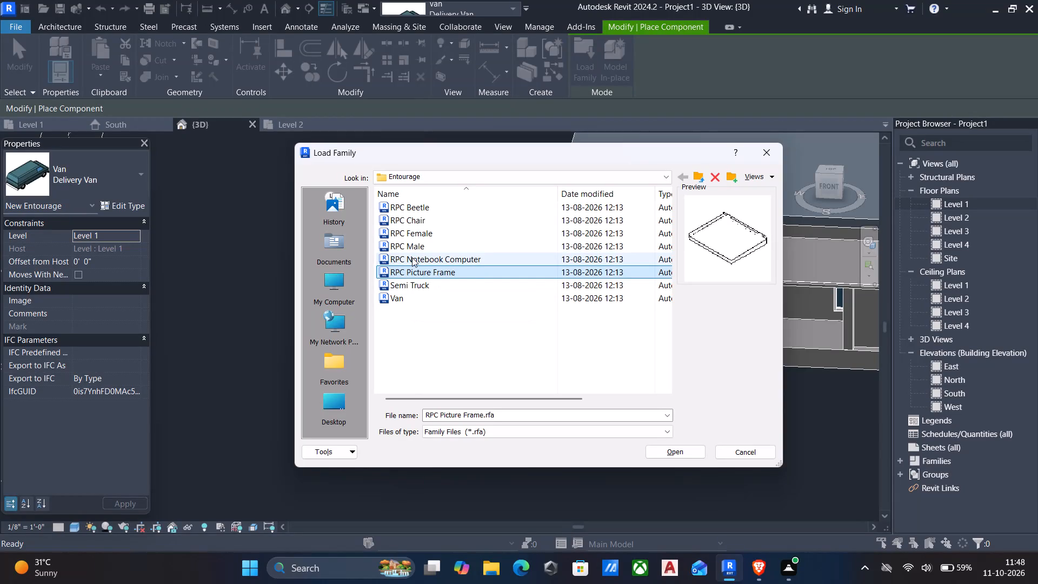
pyautogui.click(412, 247)
pyautogui.click(412, 232)
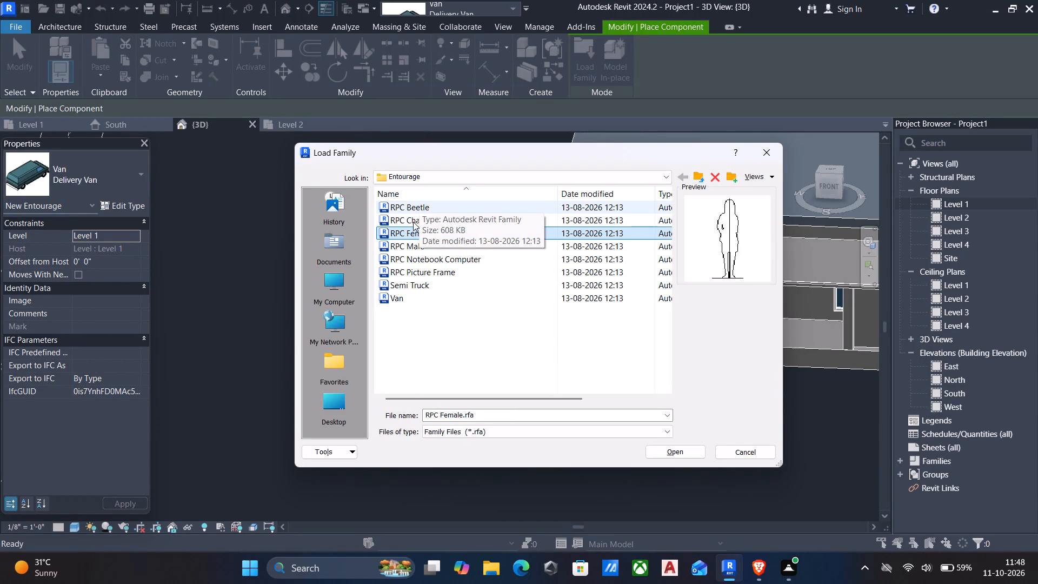
pyautogui.click(413, 222)
pyautogui.click(411, 202)
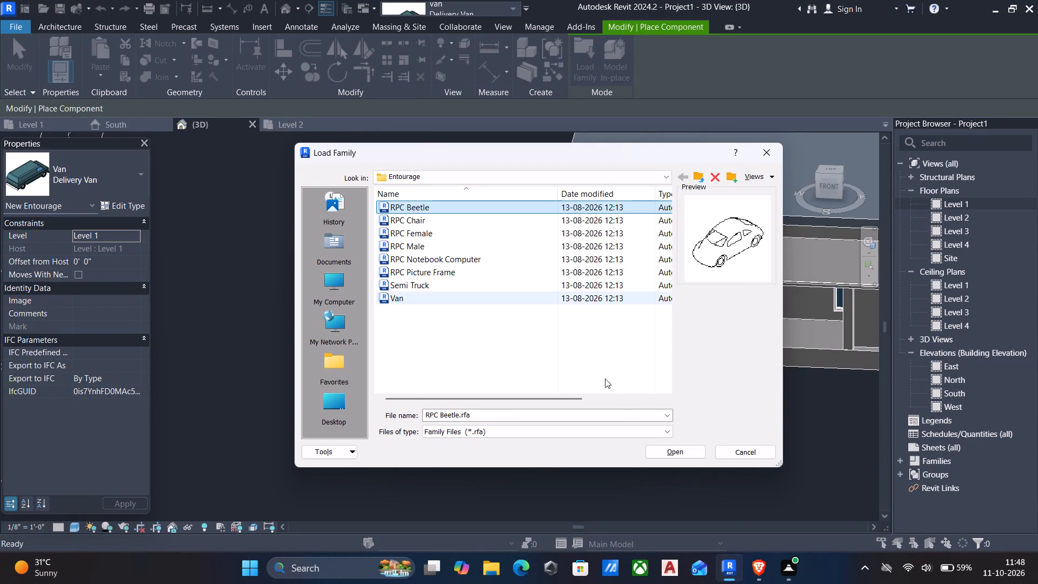
pyautogui.click(670, 451)
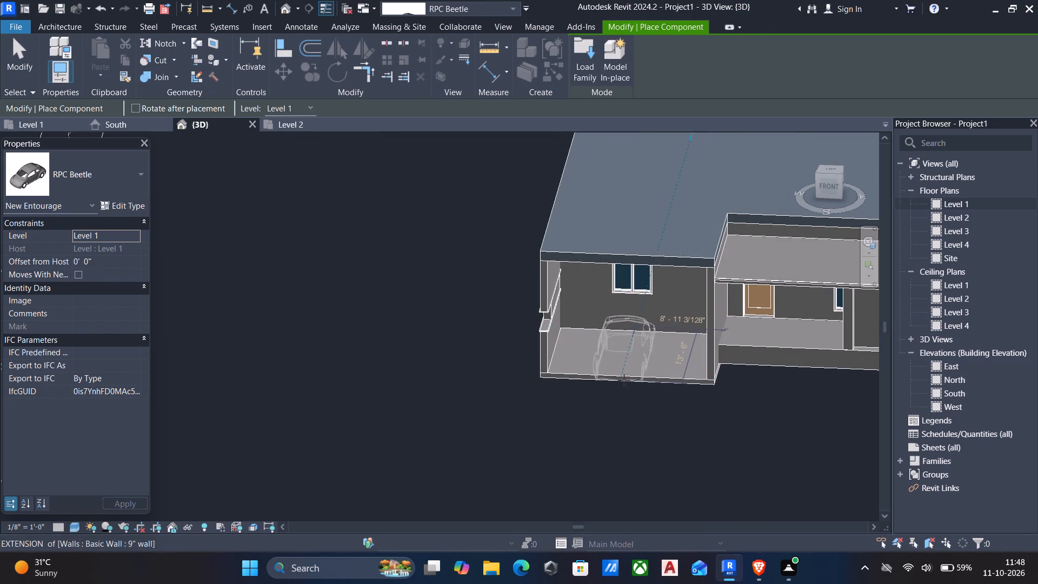
# Place one RPC Beetle on Level 1 outside the southwest bay, about 9' 6" from its west side wall.
pyautogui.scroll(9, 624, 380)
pyautogui.scroll(-3, 624, 412)
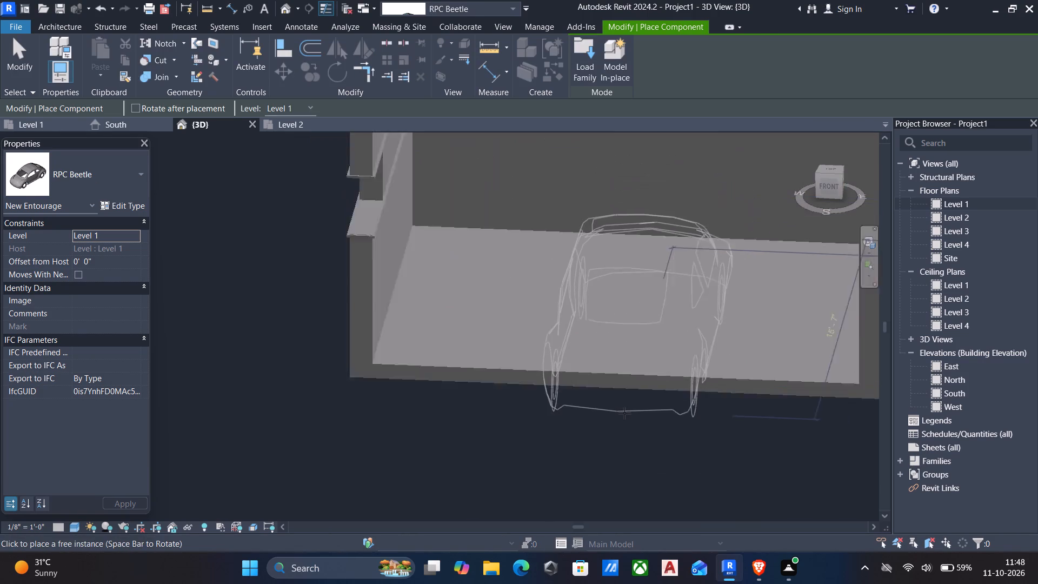
pyautogui.scroll(-3, 624, 413)
pyautogui.click(347, 376)
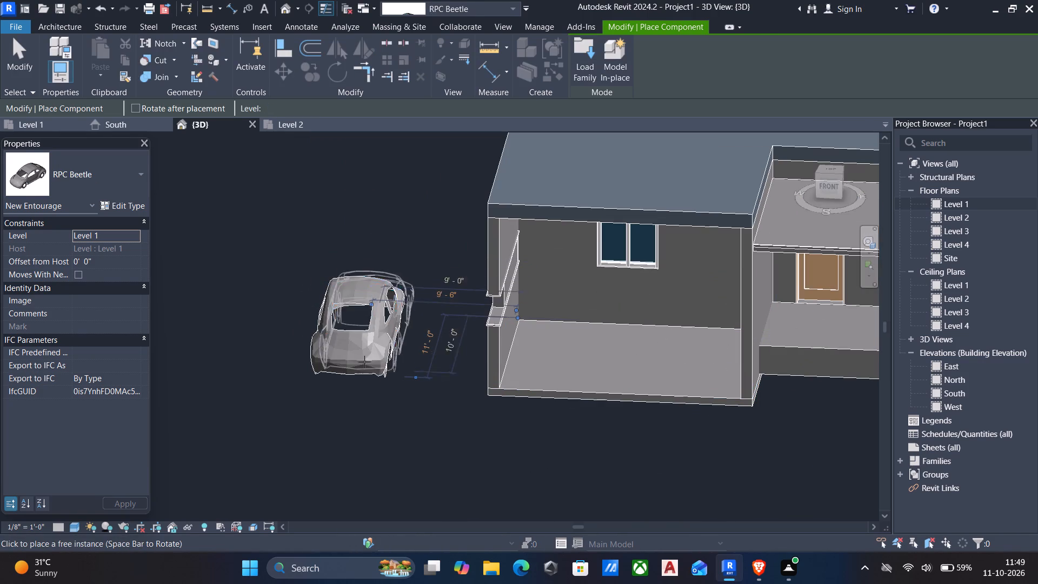
pyautogui.press('Escape')
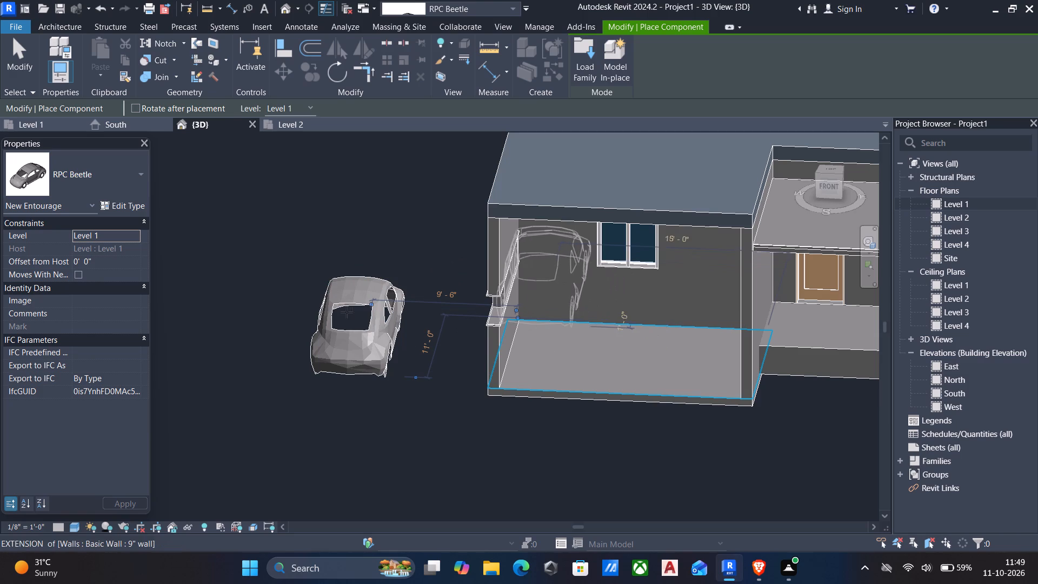
pyautogui.press('Escape')
# In the Level 1 floor plan, nudge the RPC Beetle west to 17' 6" from the building's west wall.
pyautogui.click(363, 301)
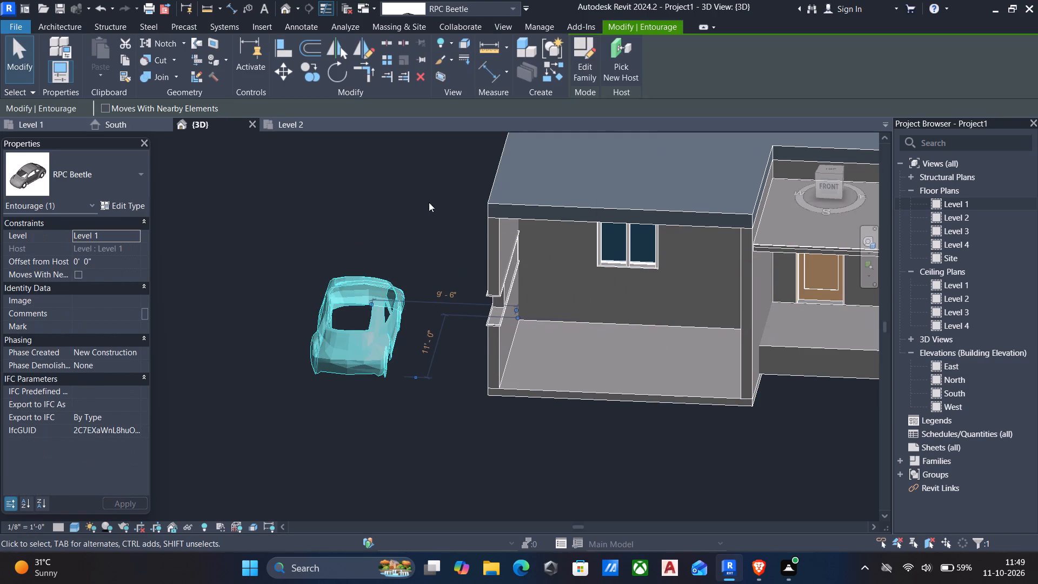
pyautogui.doubleClick(974, 208)
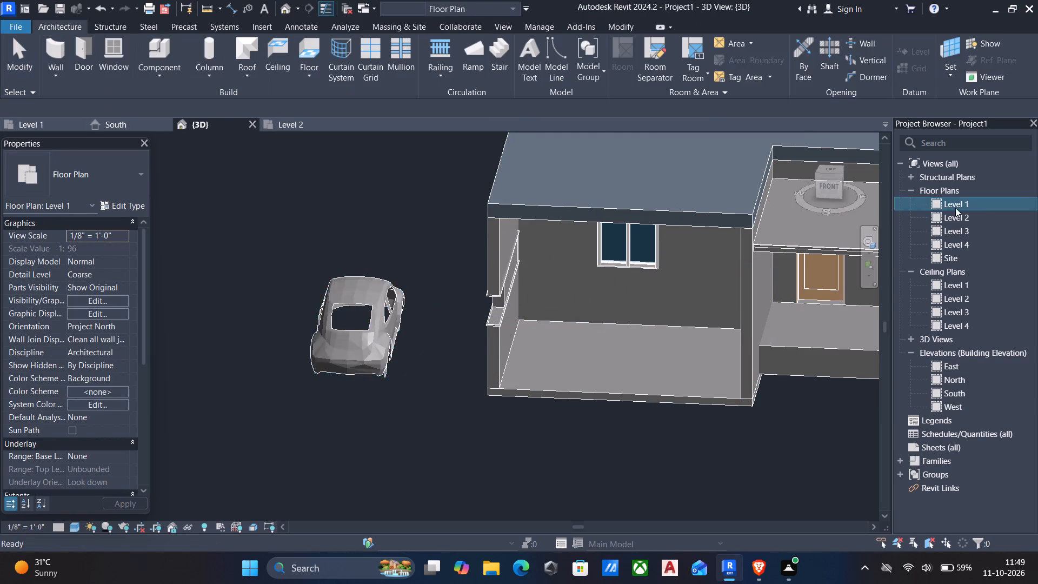
pyautogui.scroll(-7, 563, 293)
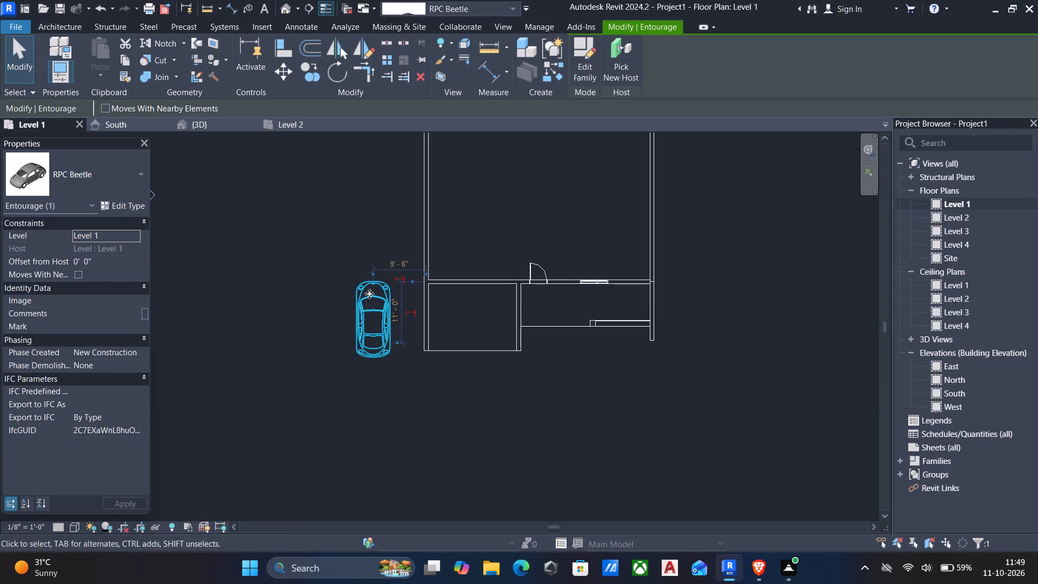
pyautogui.press('Left')
pyautogui.press('Left')
pyautogui.press('Left')
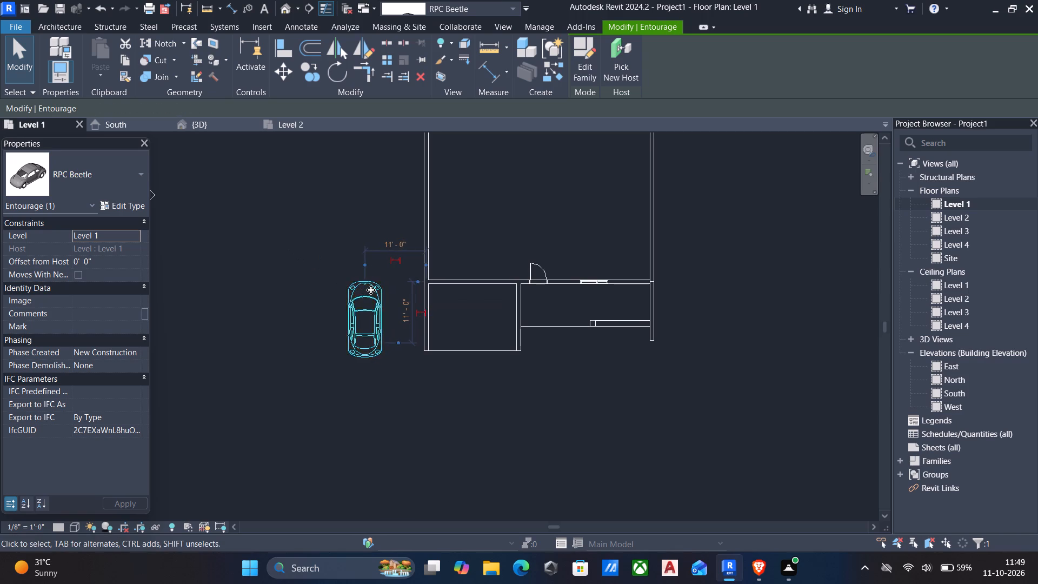
pyautogui.press('Left')
pyautogui.press('Left')
pyautogui.press('Left')
pyautogui.press('Left')
pyautogui.press('Left')
pyautogui.press('Left')
pyautogui.press('Left')
pyautogui.press('Left')
pyautogui.press('Left')
pyautogui.press('Left')
pyautogui.press('Left')
pyautogui.press('Left')
pyautogui.press('Left')
pyautogui.press('Left')
pyautogui.press('Left')
pyautogui.press('Left')
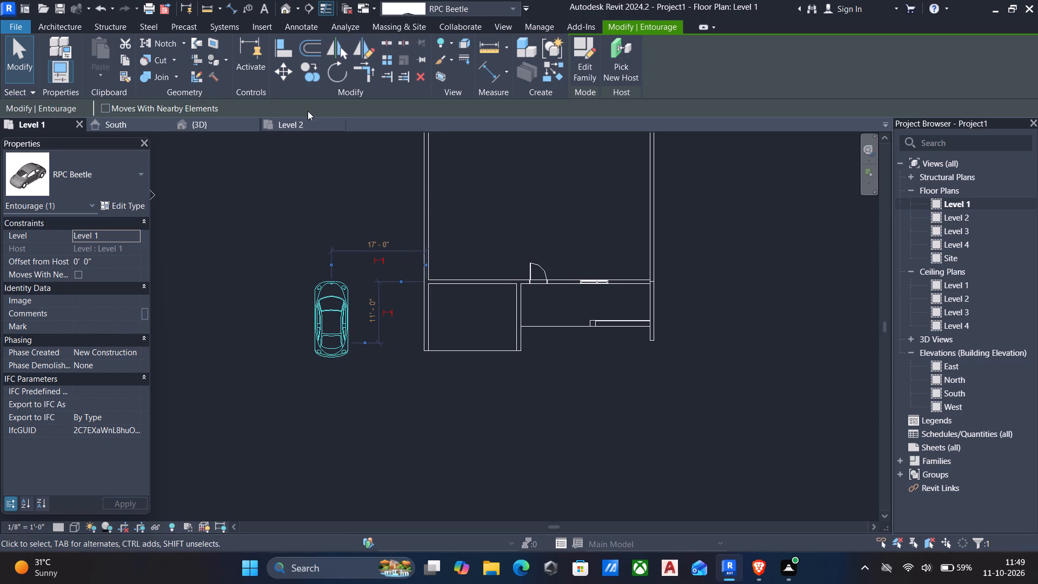
pyautogui.press('Left')
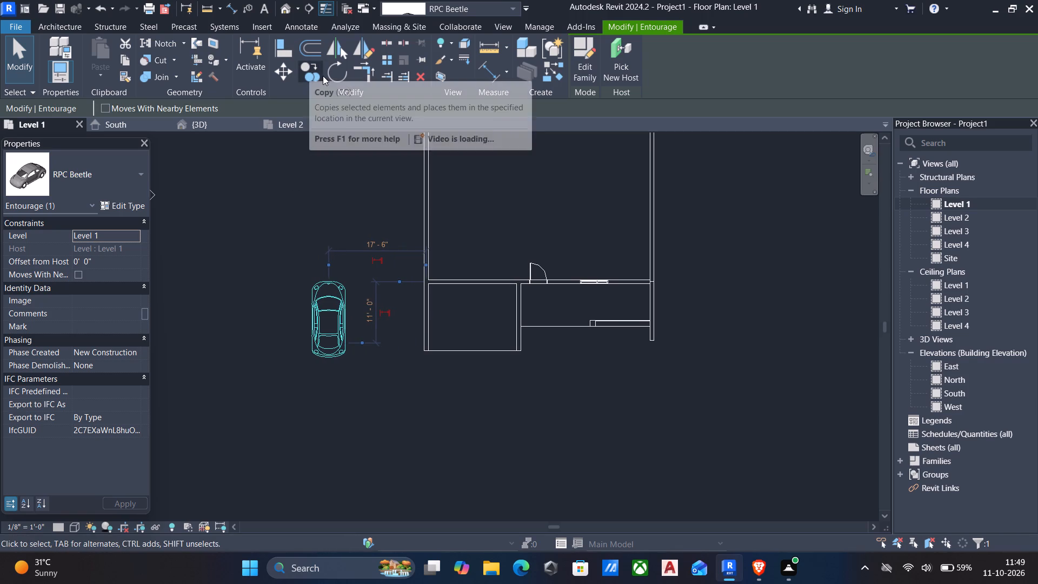
# Mirror the RPC Beetle about a horizontal axis drawn just south of the southwest bay and delete the original car.
pyautogui.click(355, 49)
pyautogui.click(253, 391)
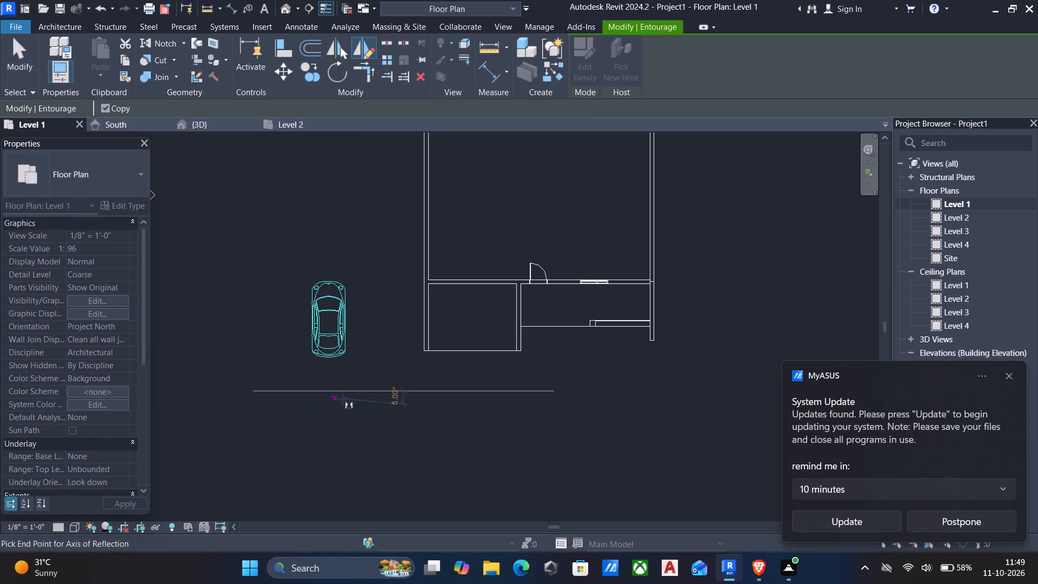
pyautogui.click(420, 395)
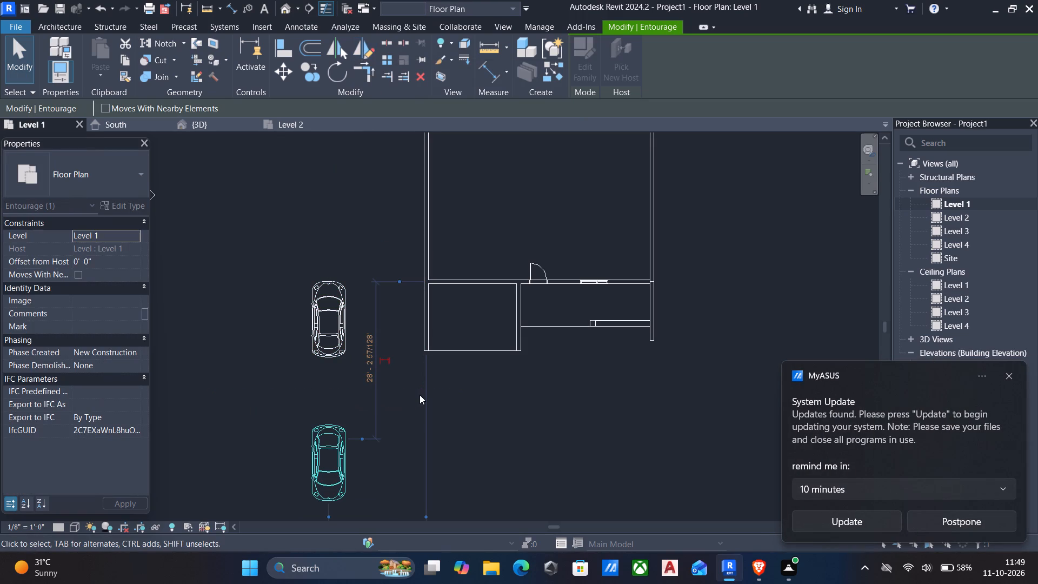
pyautogui.press('Escape')
pyautogui.press('Escape')
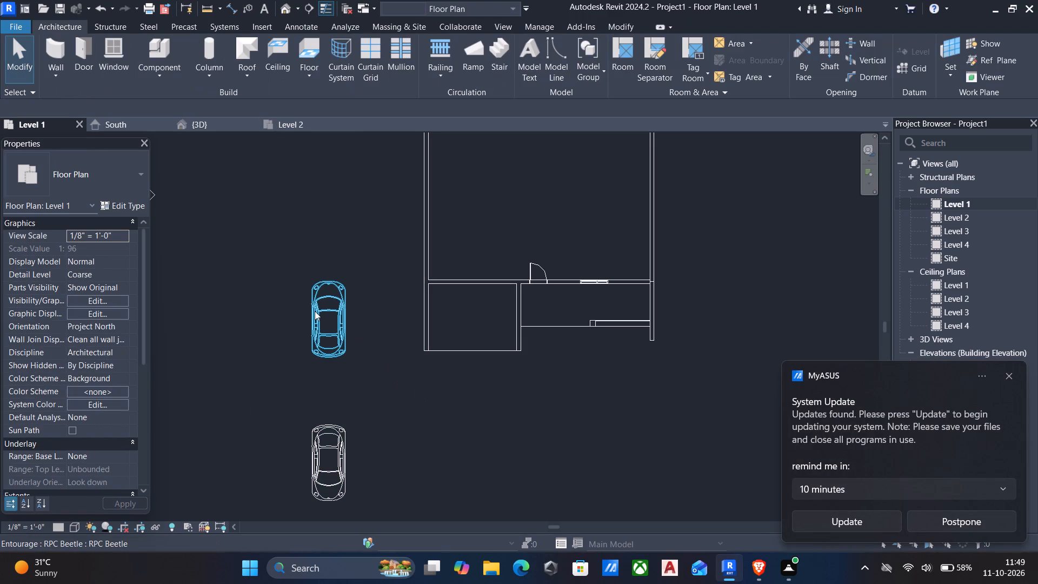
pyautogui.click(317, 312)
pyautogui.press('Delete')
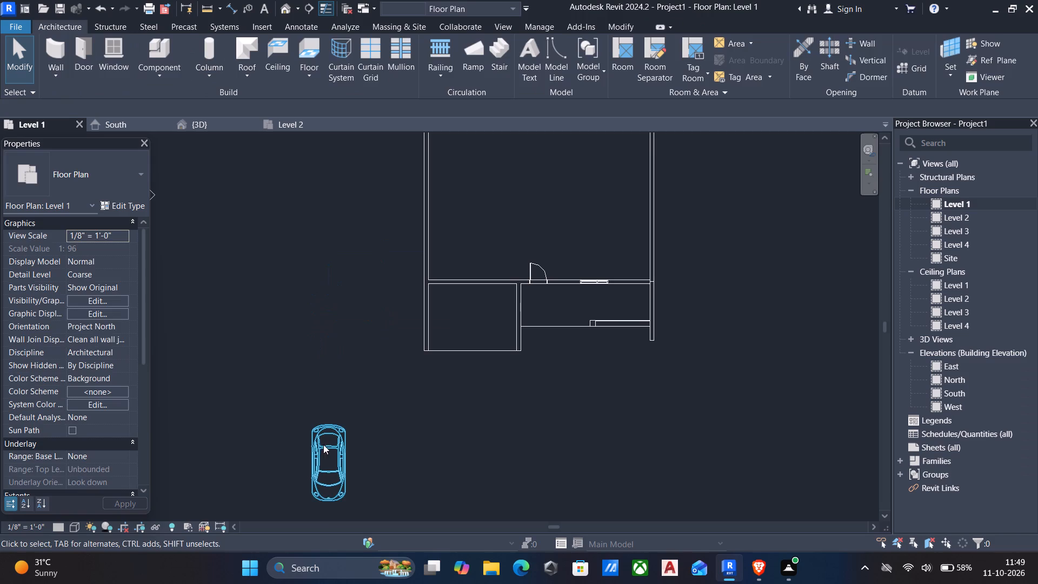
# Move the mirrored Beetle into the southwest bay with Constrain off, about 4' 4" from its north wall and 8' 6" from its east wall.
pyautogui.click(323, 444)
pyautogui.write('mv')
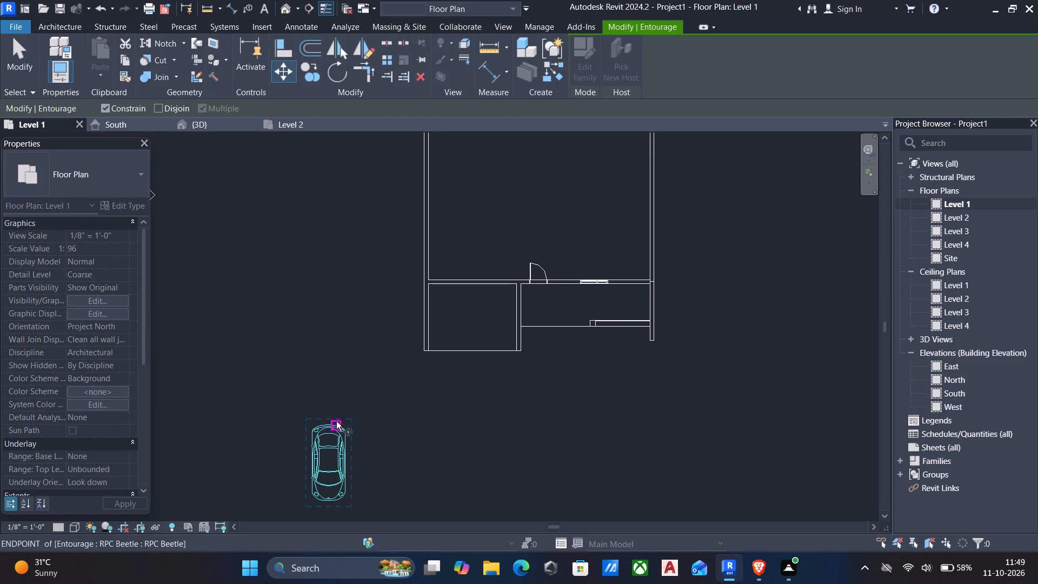
pyautogui.click(344, 423)
pyautogui.click(107, 104)
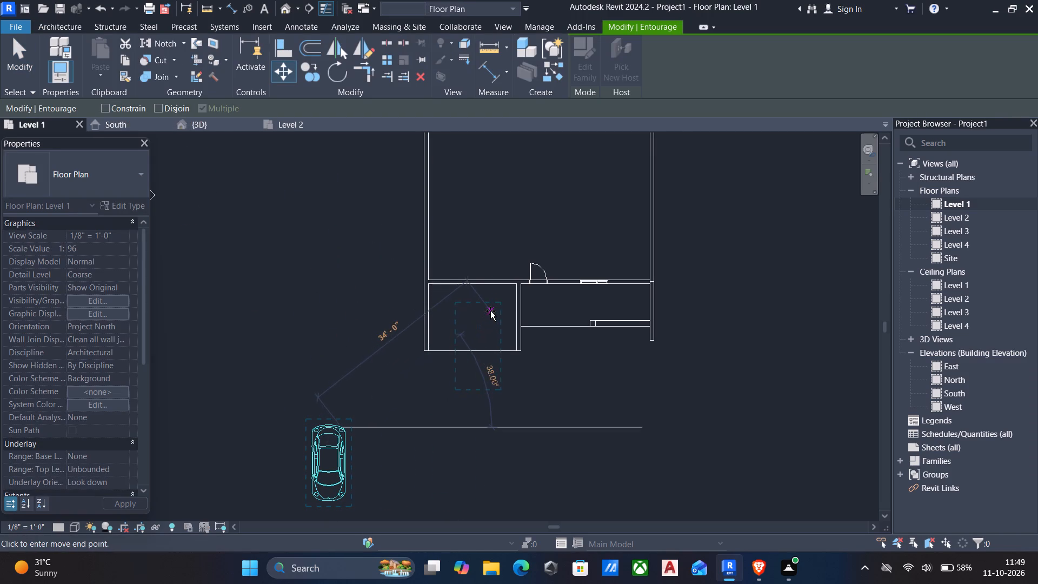
pyautogui.scroll(10, 493, 303)
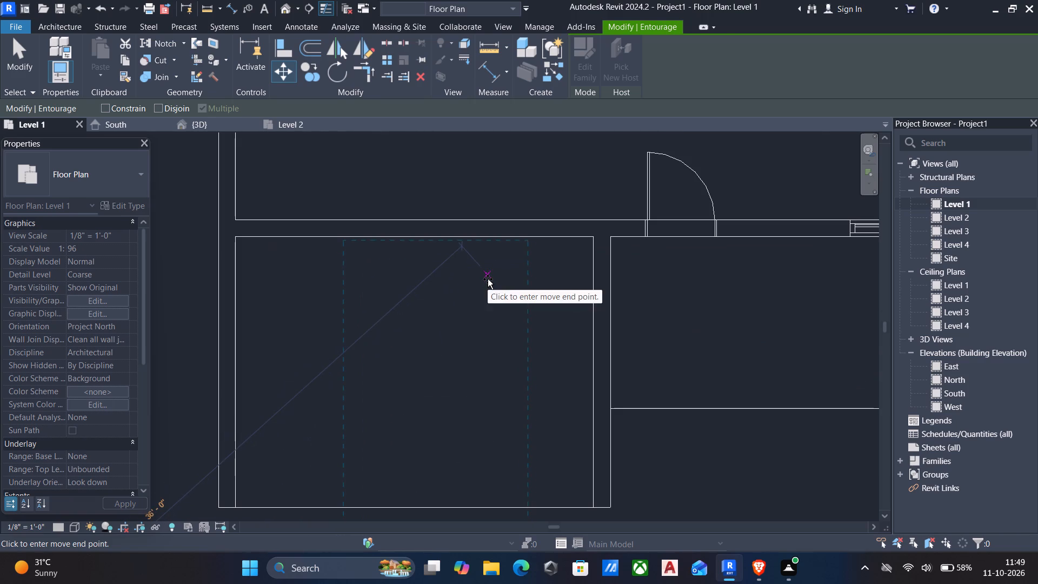
pyautogui.click(457, 281)
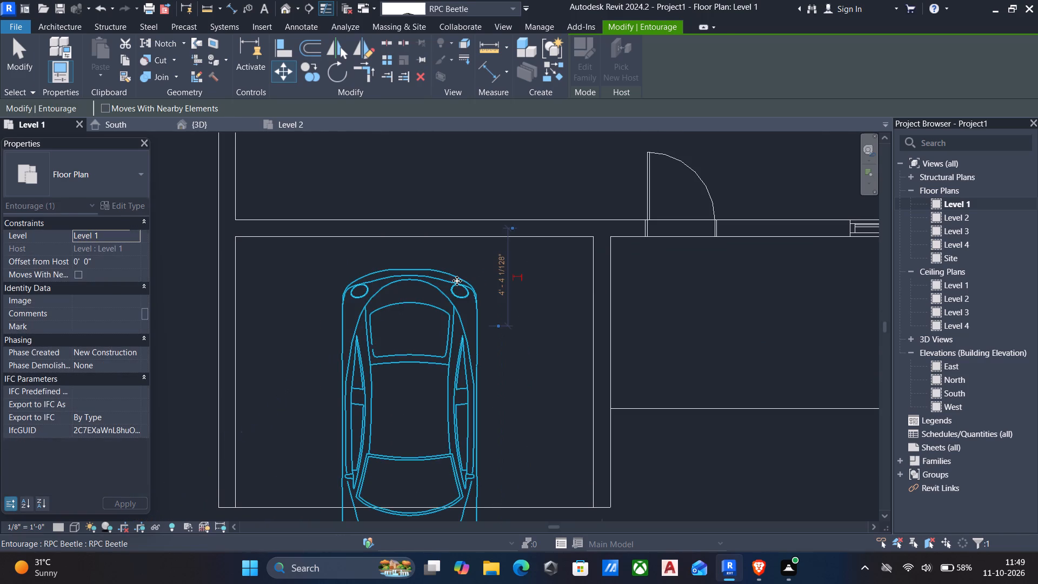
pyautogui.scroll(-6, 443, 296)
pyautogui.press('Escape')
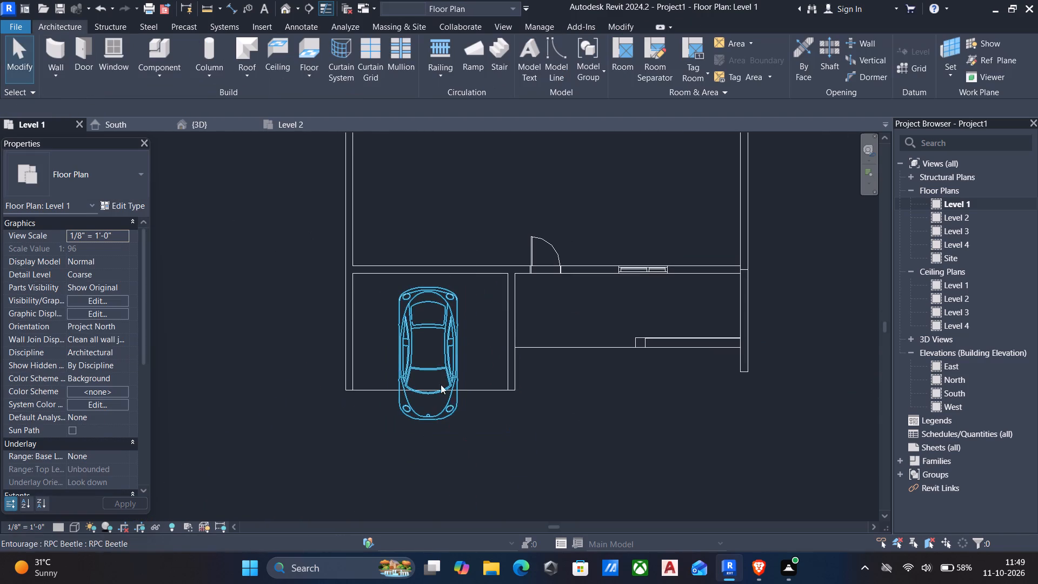
# Review the RPC Beetle's type properties.
pyautogui.click(435, 369)
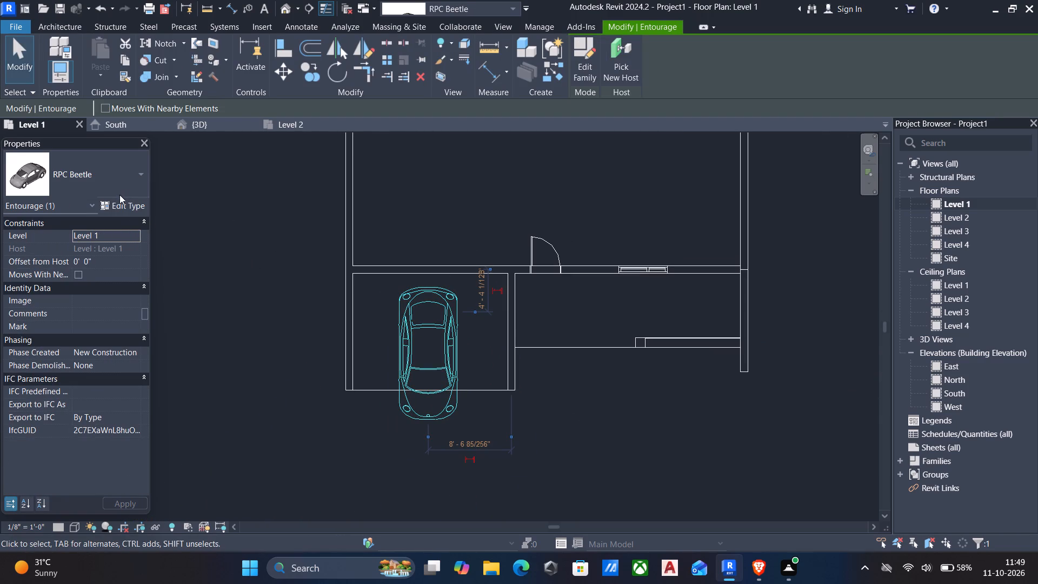
pyautogui.click(122, 208)
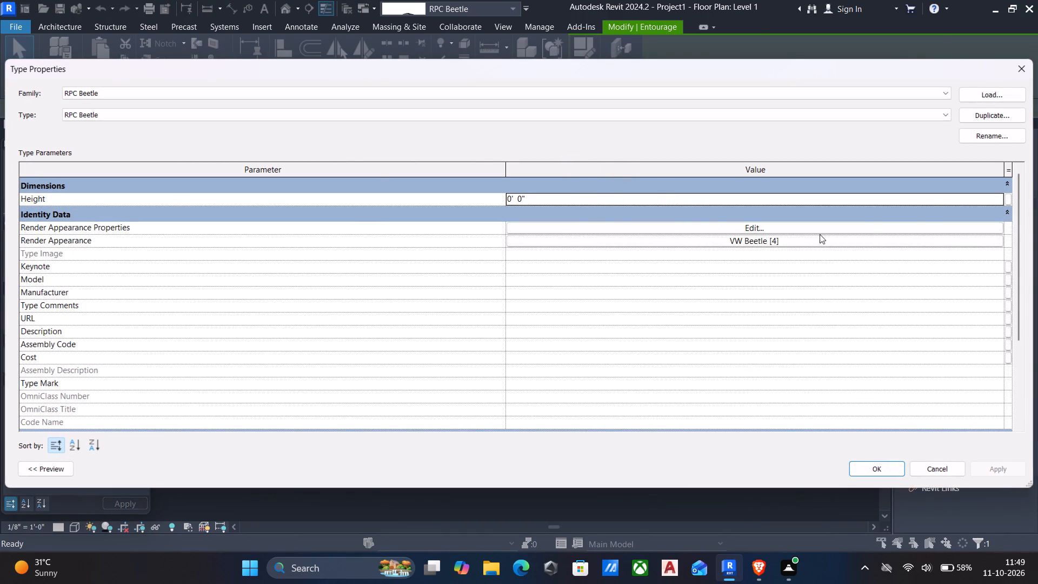
pyautogui.scroll(-6, 768, 395)
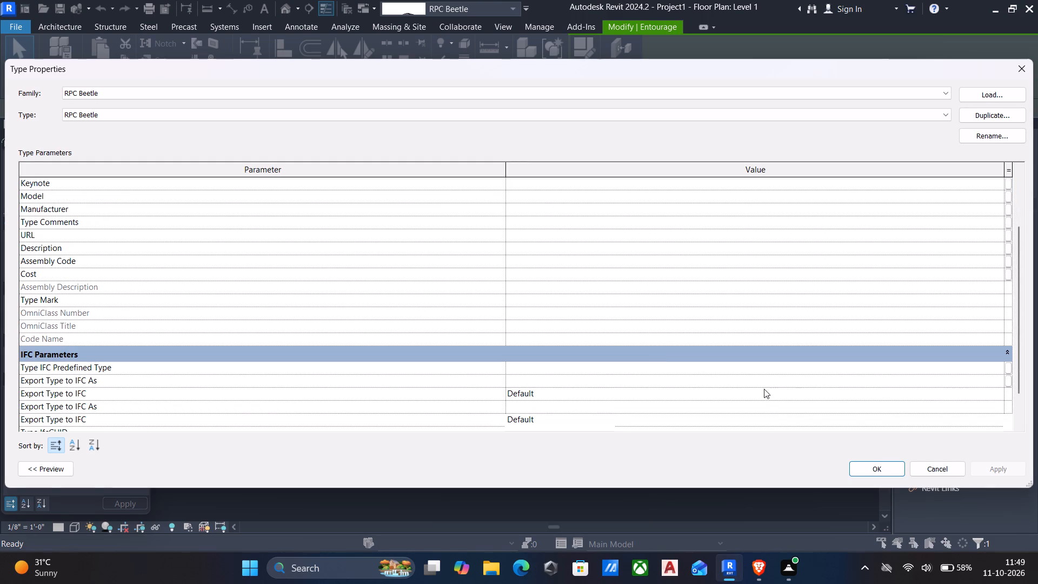
pyautogui.scroll(-3, 656, 355)
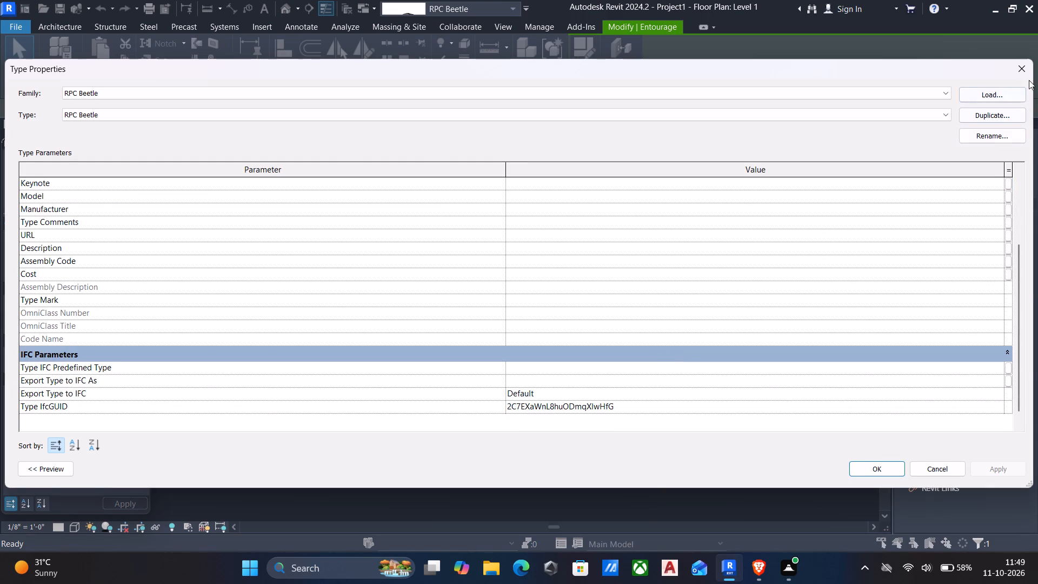
pyautogui.click(1025, 76)
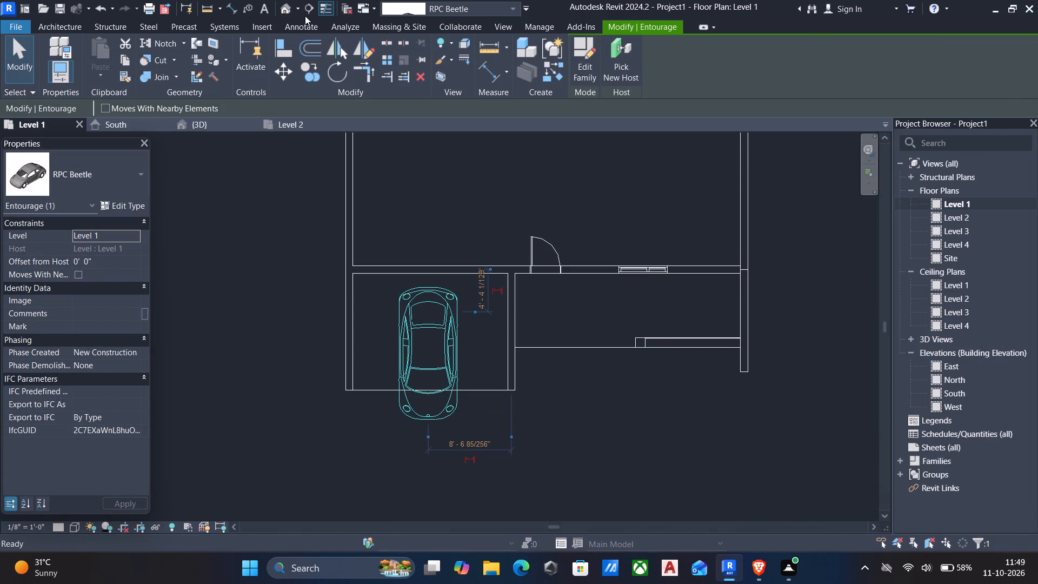
# Examine the car's position in the southwest bay and the building's south side from several angles in 3D.
pyautogui.click(285, 6)
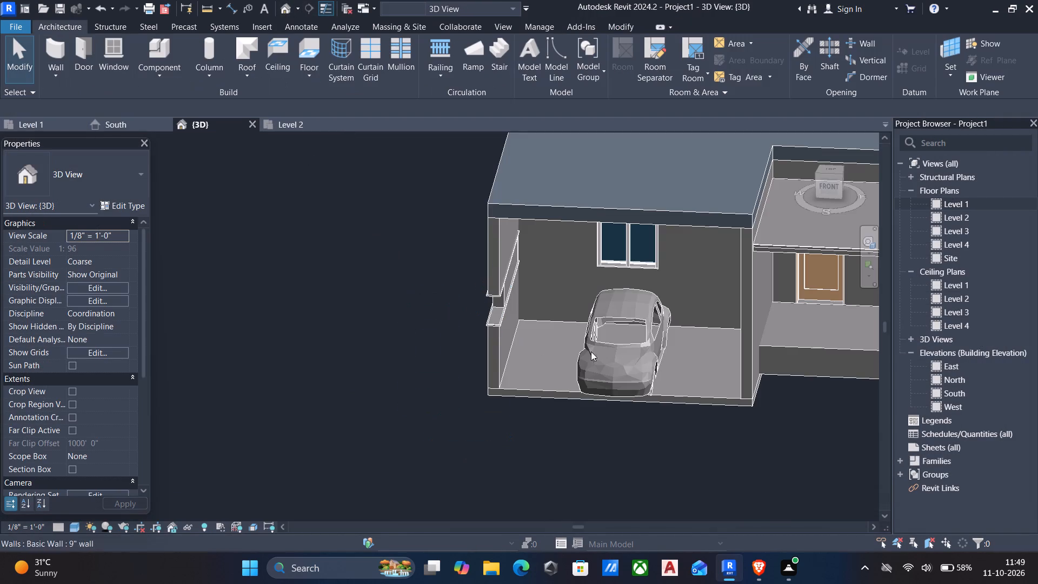
pyautogui.press('Escape')
pyautogui.scroll(-3, 666, 376)
pyautogui.keyDown('shift'); pyautogui.scroll(1, 664, 373); pyautogui.keyUp('shift')
pyautogui.keyDown('shift'); pyautogui.moveTo(663, 373); pyautogui.dragTo(564, 355, button='middle'); pyautogui.keyUp('shift')
pyautogui.scroll(4, 564, 383)
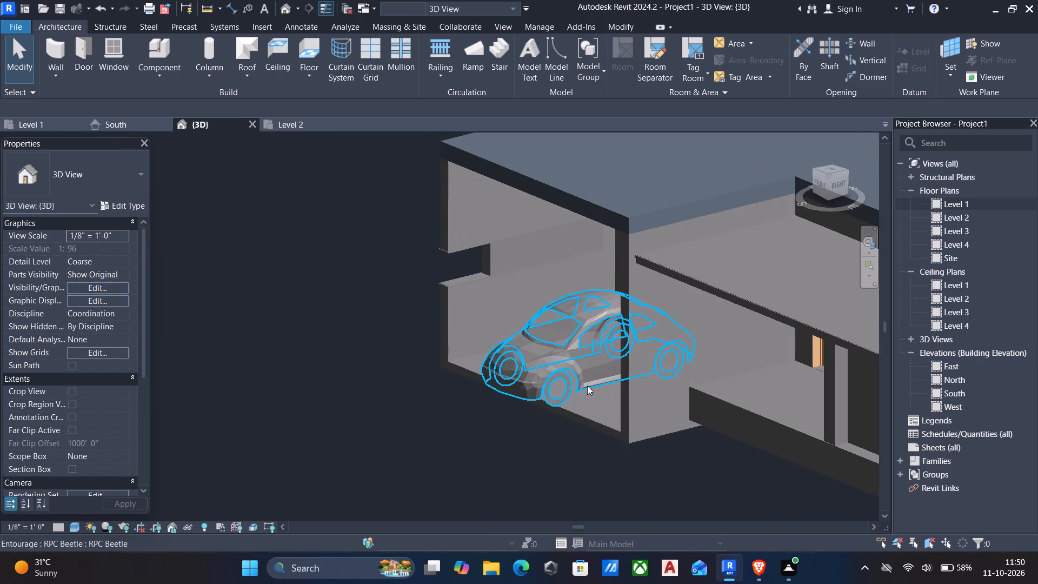
pyautogui.scroll(-5, 390, 344)
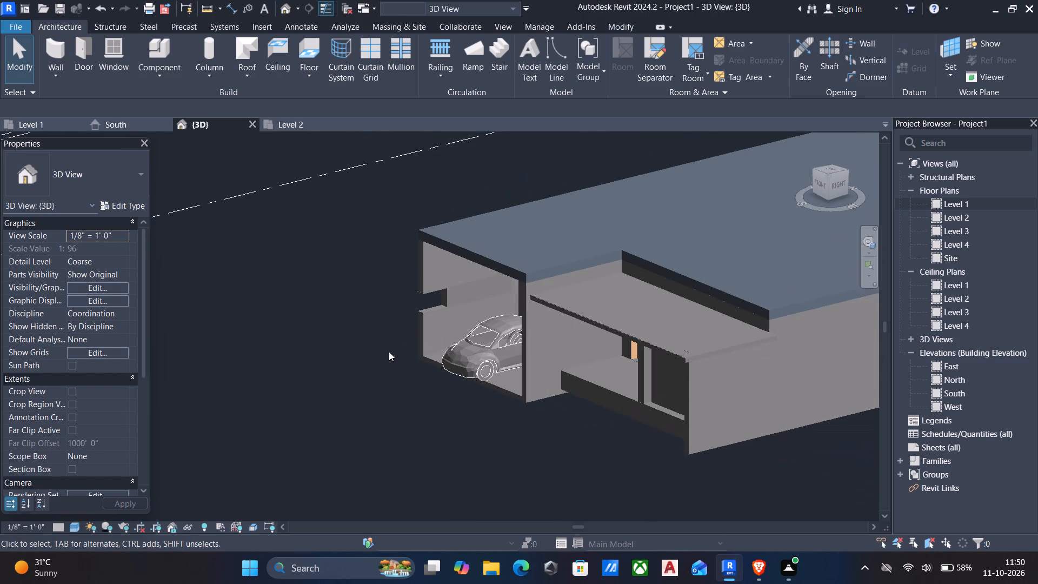
pyautogui.keyDown('shift'); pyautogui.moveTo(378, 347); pyautogui.dragTo(567, 317, button='middle'); pyautogui.keyUp('shift')
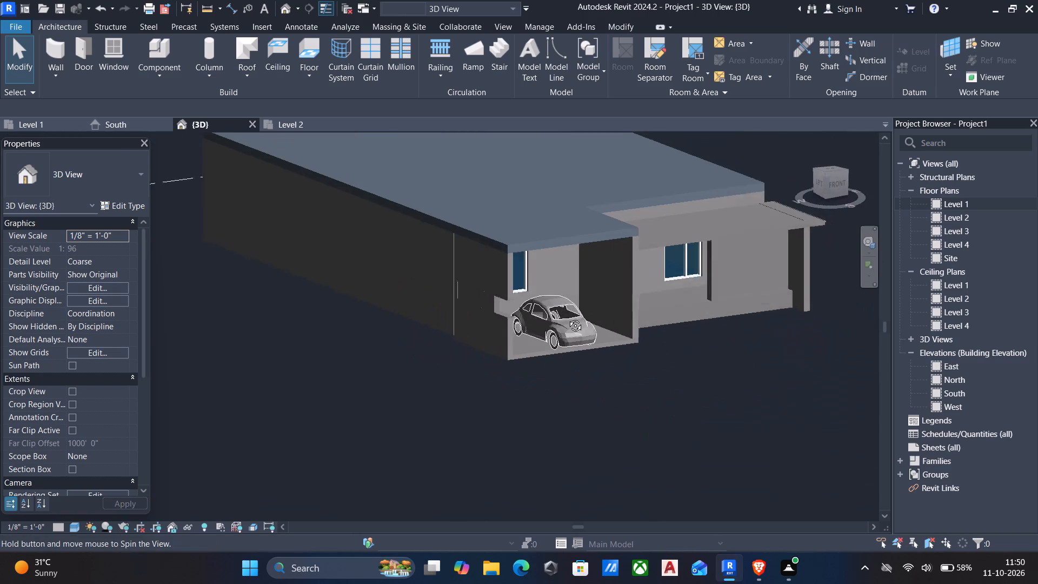
pyautogui.keyDown('shift'); pyautogui.moveTo(567, 317); pyautogui.dragTo(570, 317, button='middle'); pyautogui.keyUp('shift')
pyautogui.scroll(6, 578, 296)
pyautogui.scroll(6, 542, 320)
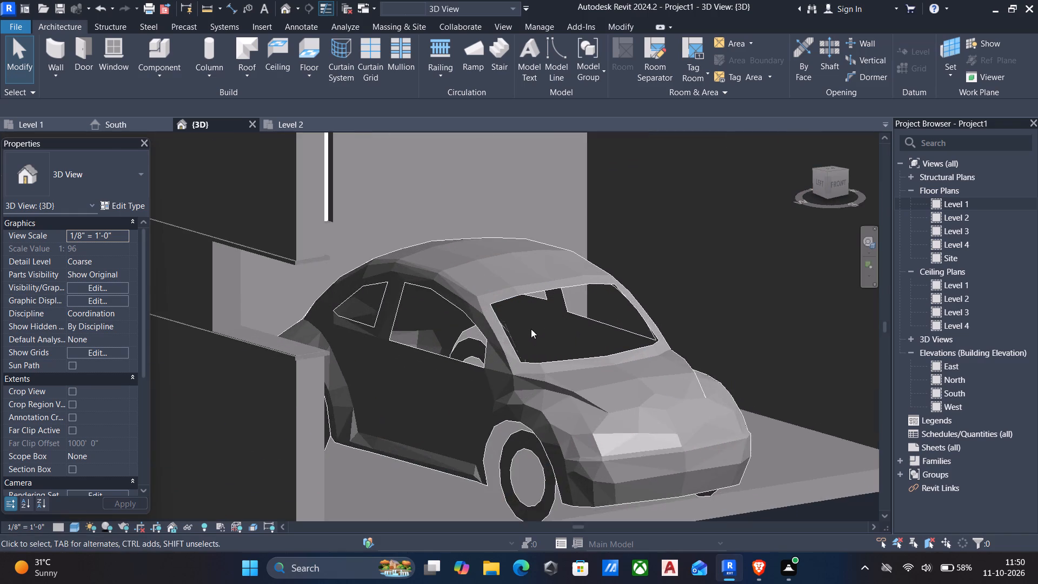
pyautogui.scroll(6, 513, 336)
pyautogui.scroll(-7, 350, 353)
pyautogui.scroll(-6, 444, 362)
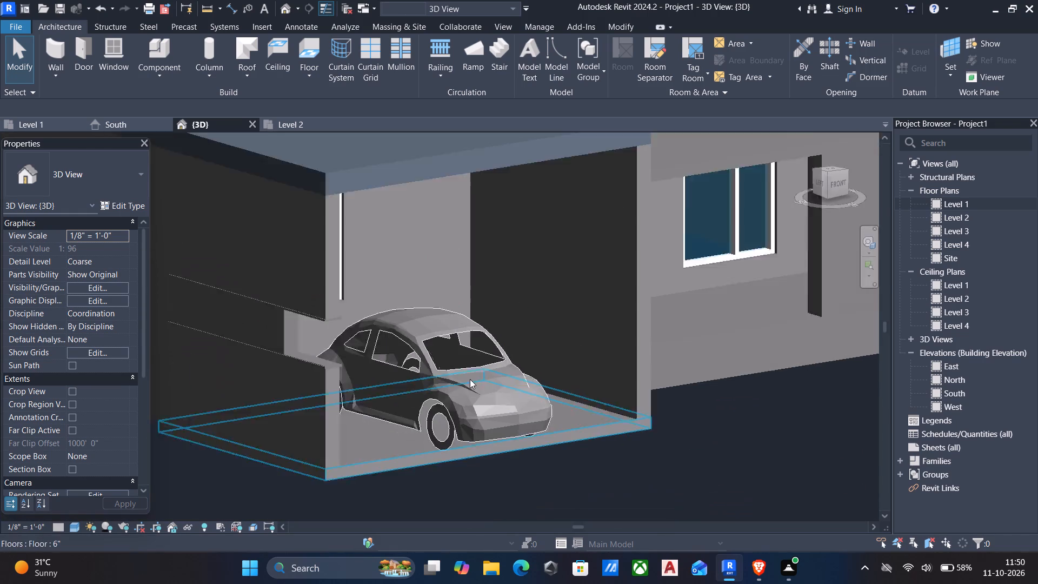
pyautogui.scroll(-6, 494, 373)
pyautogui.keyDown('shift'); pyautogui.moveTo(565, 384); pyautogui.dragTo(448, 404, button='middle'); pyautogui.keyUp('shift')
pyautogui.scroll(-4, 472, 388)
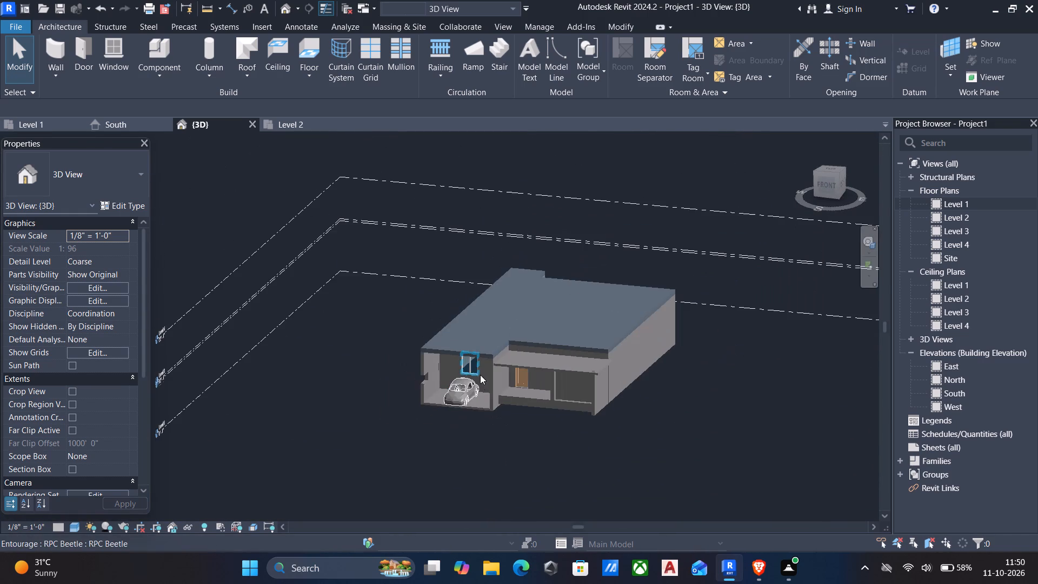
pyautogui.scroll(-6, 436, 381)
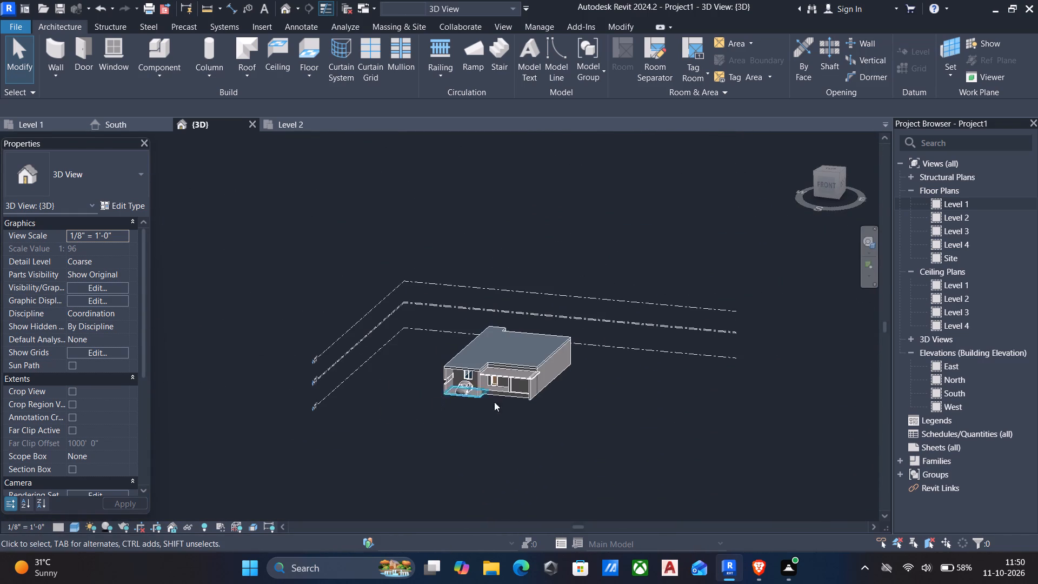
pyautogui.scroll(8, 634, 424)
pyautogui.keyDown('shift'); pyautogui.moveTo(630, 424); pyautogui.dragTo(586, 426, button='middle'); pyautogui.keyUp('shift')
pyautogui.moveTo(557, 409); pyautogui.dragTo(841, 389, button='middle')
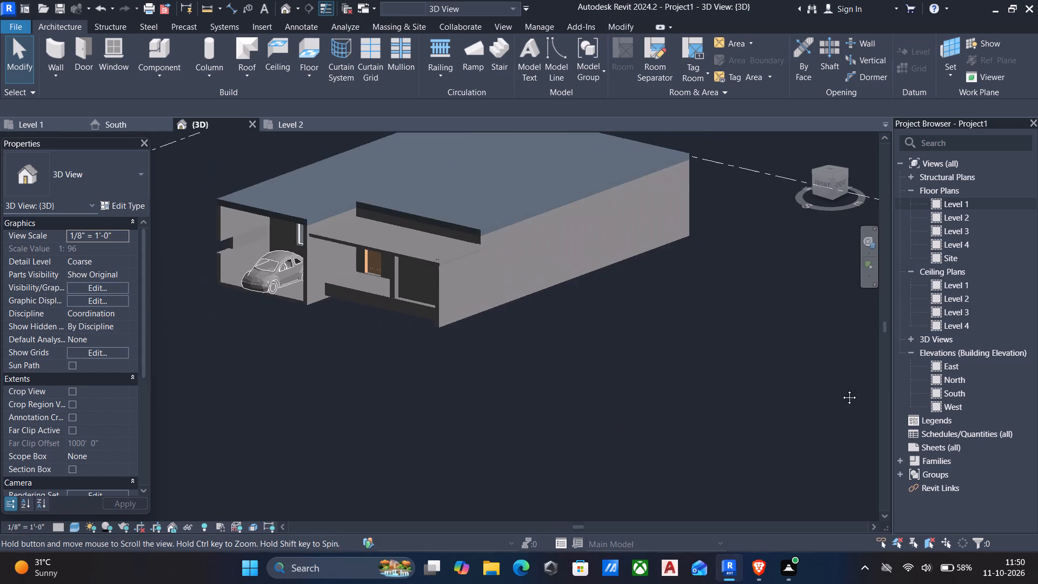
pyautogui.moveTo(841, 389); pyautogui.dragTo(895, 394, button='middle')
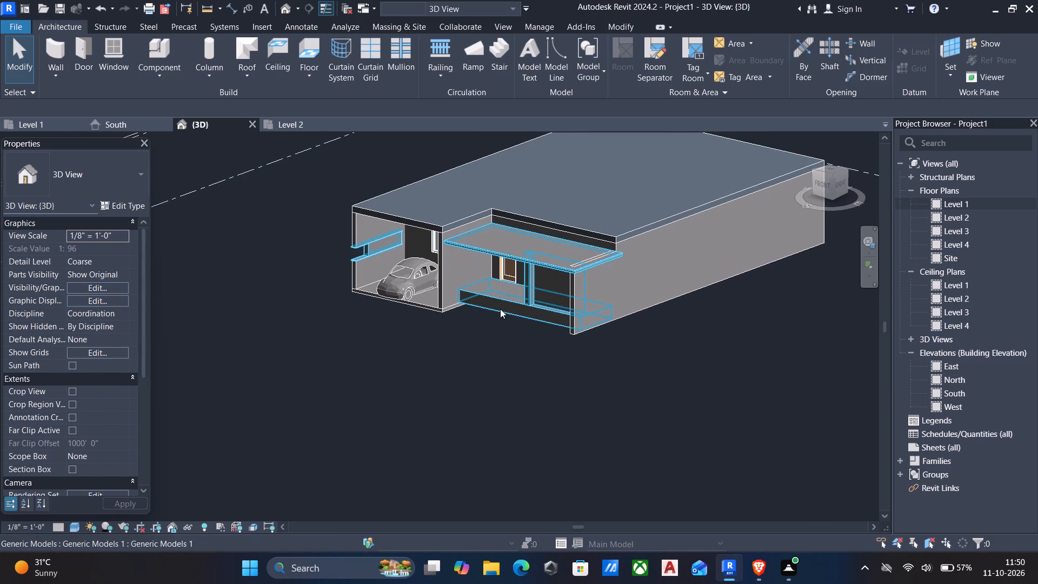
# Open the in-place generic model of the canopied bay for editing and start an extrusion on the east edge face of the car bay's 6" floor.
pyautogui.click(500, 309)
pyautogui.click(578, 64)
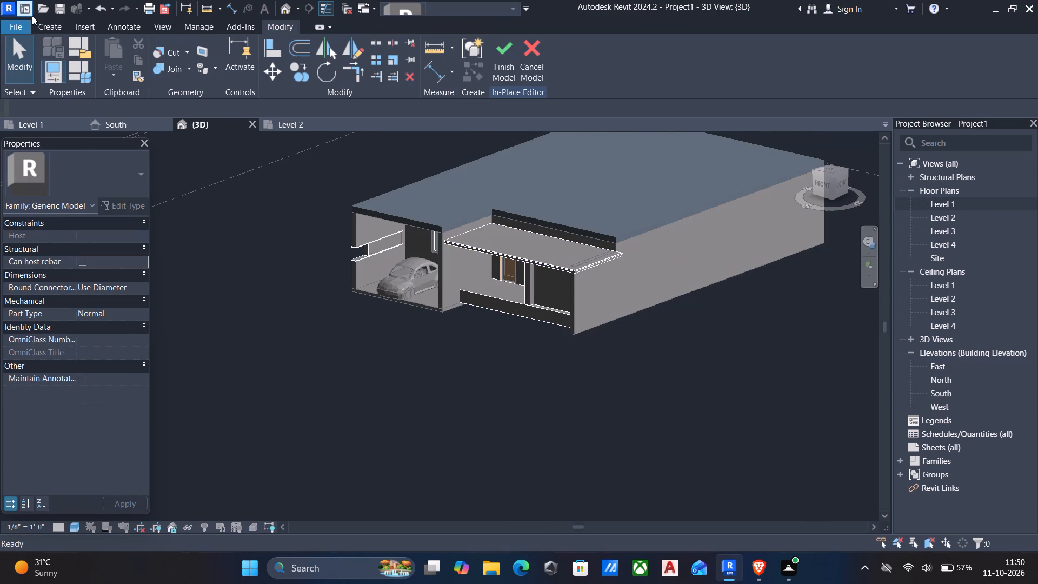
pyautogui.click(52, 22)
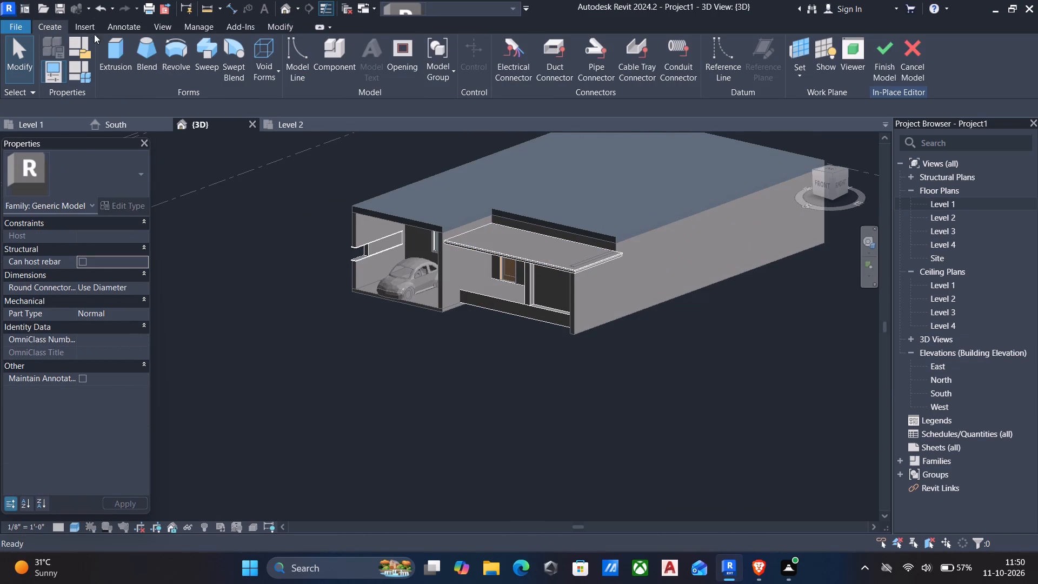
pyautogui.click(113, 46)
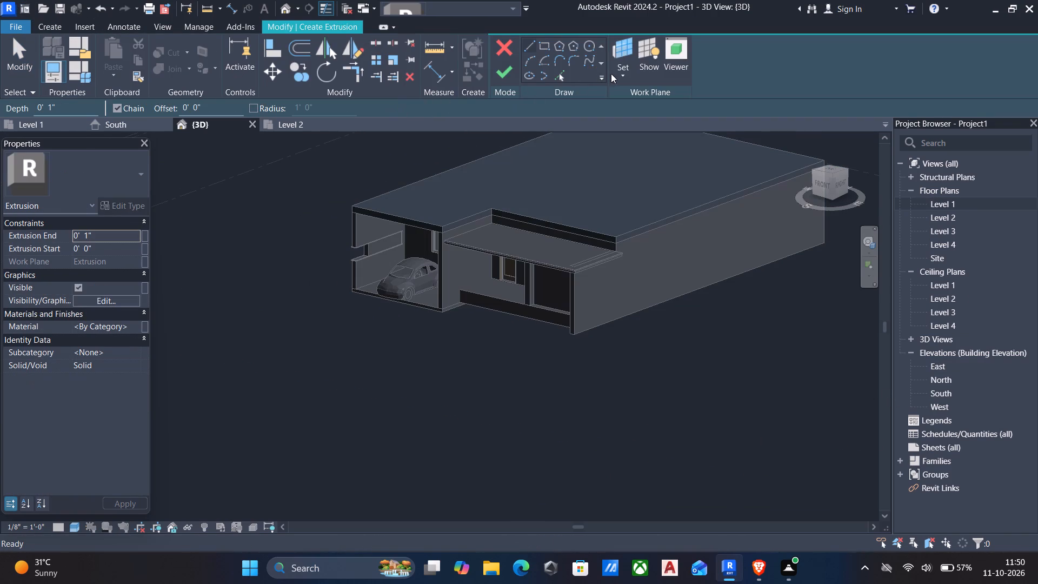
pyautogui.click(615, 73)
pyautogui.click(649, 127)
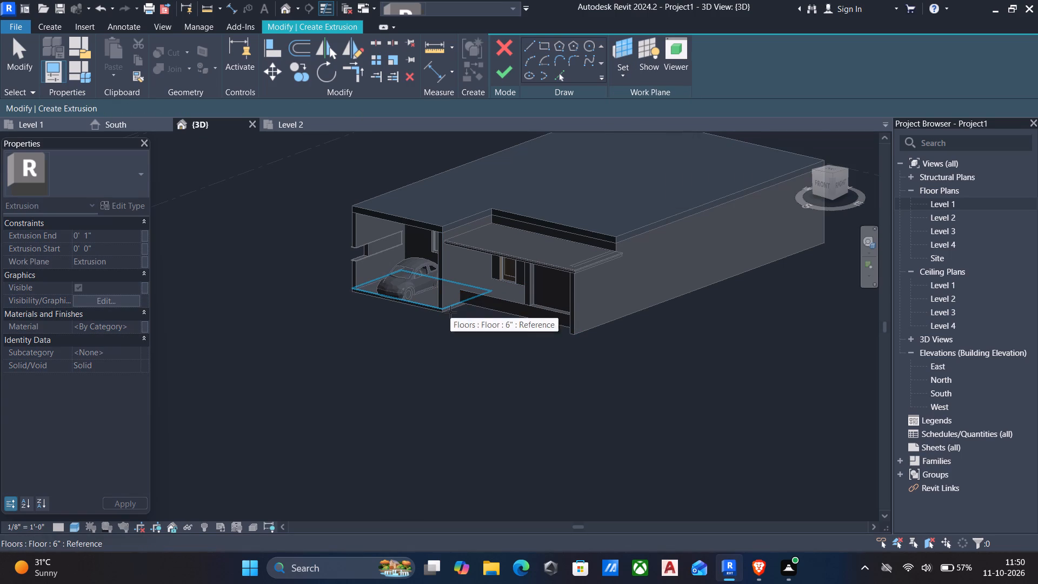
pyautogui.scroll(9, 450, 312)
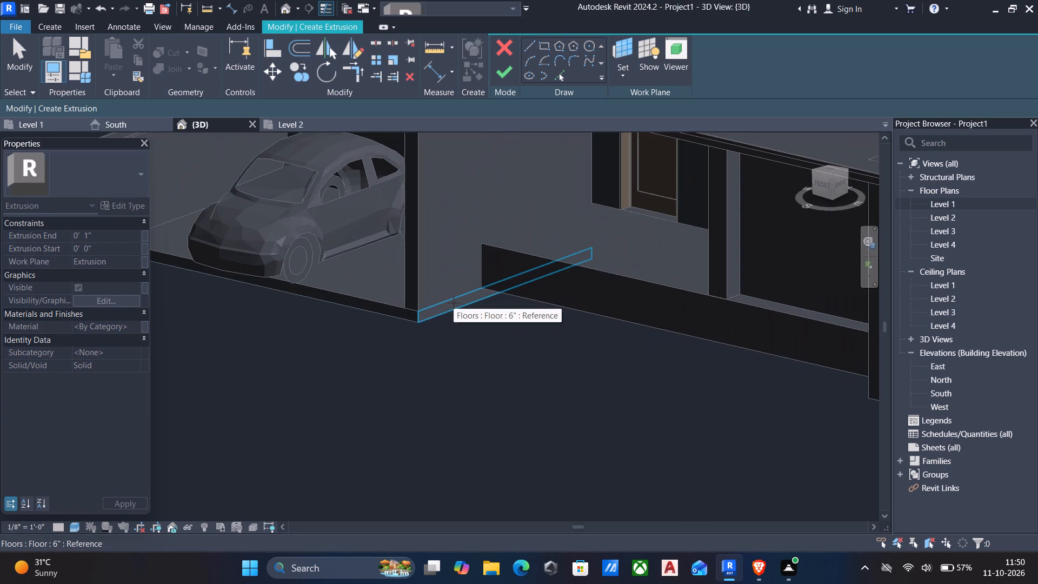
pyautogui.click(454, 303)
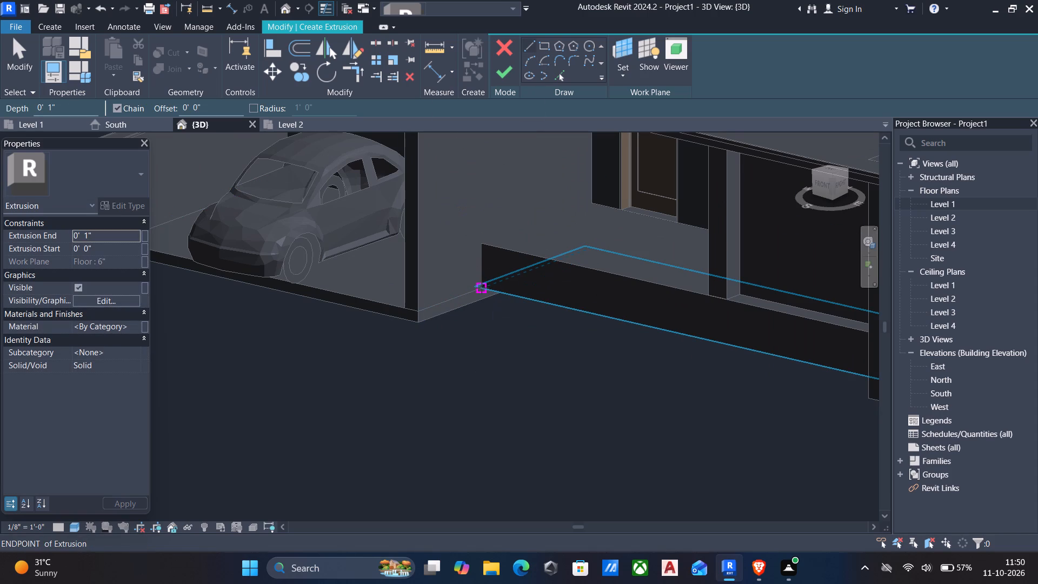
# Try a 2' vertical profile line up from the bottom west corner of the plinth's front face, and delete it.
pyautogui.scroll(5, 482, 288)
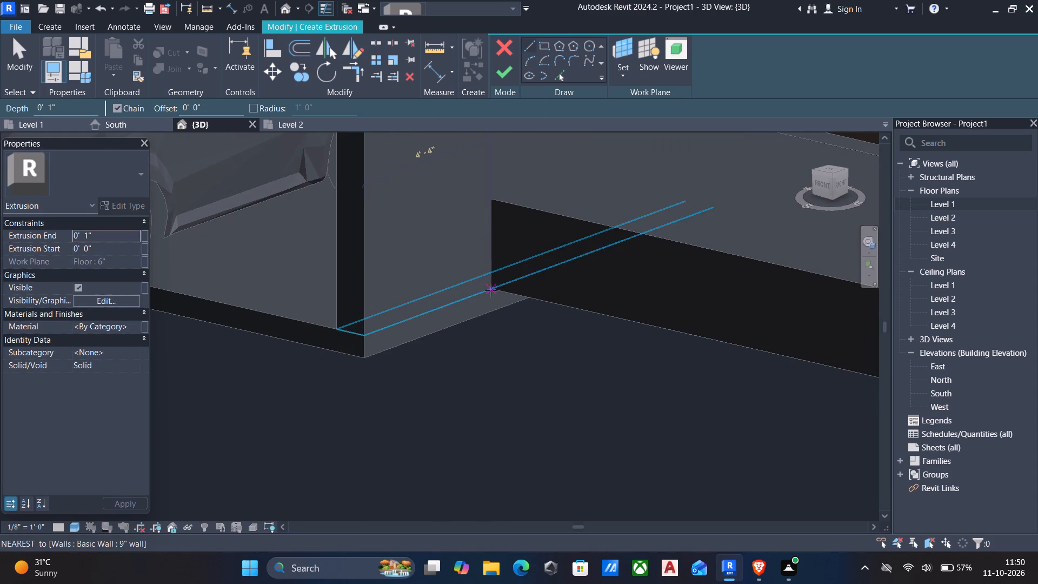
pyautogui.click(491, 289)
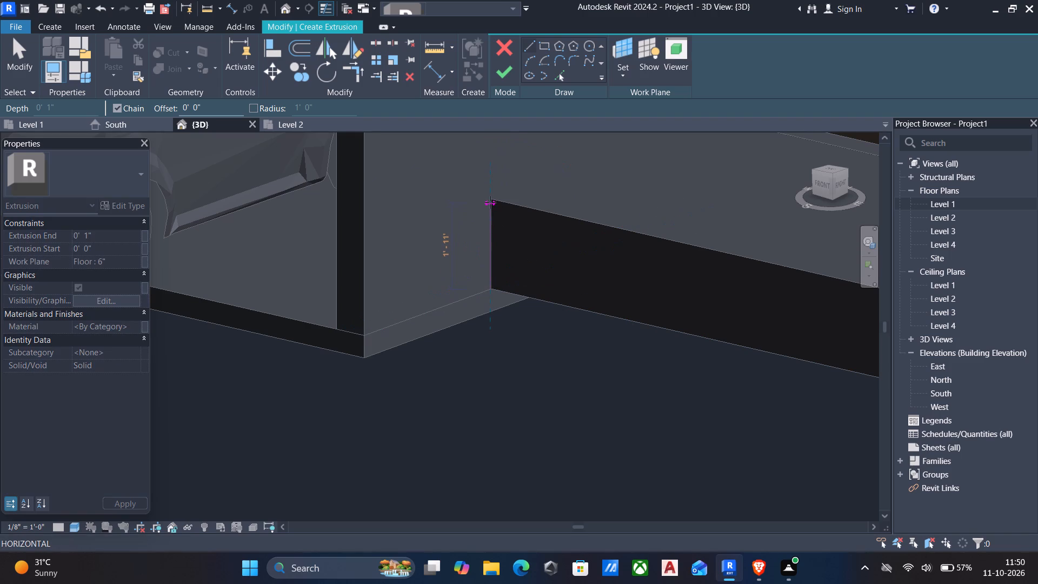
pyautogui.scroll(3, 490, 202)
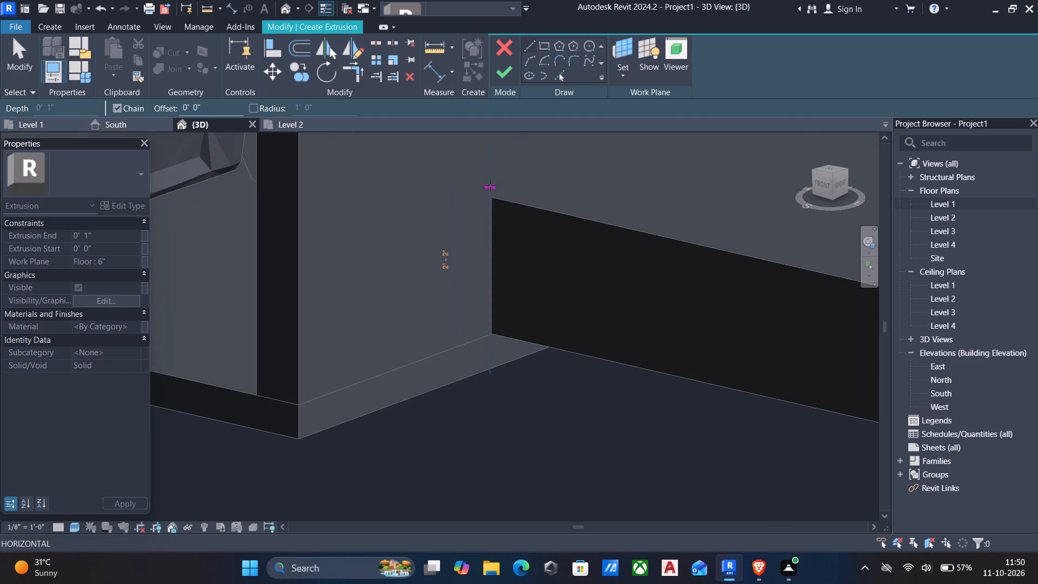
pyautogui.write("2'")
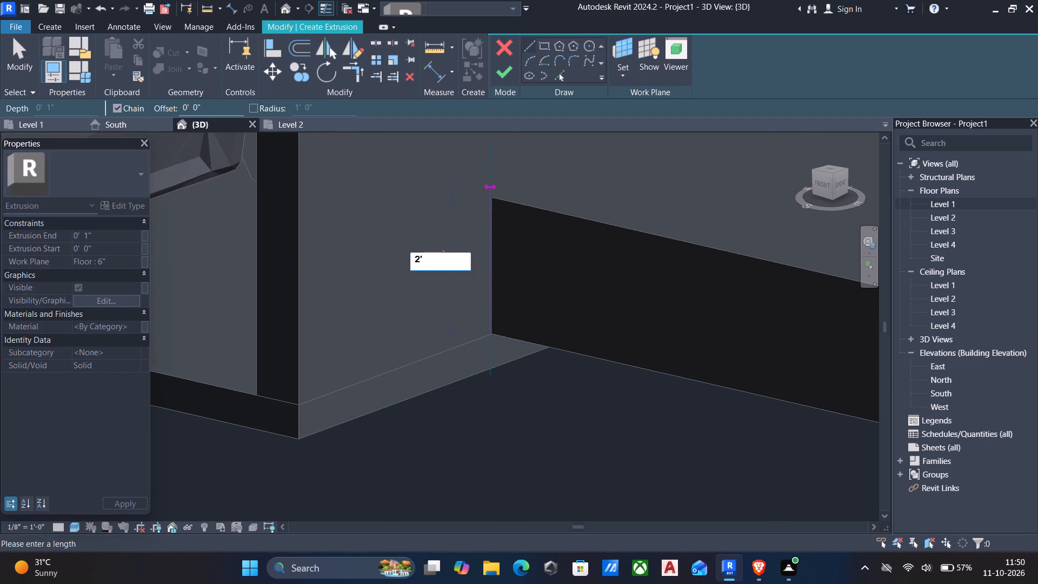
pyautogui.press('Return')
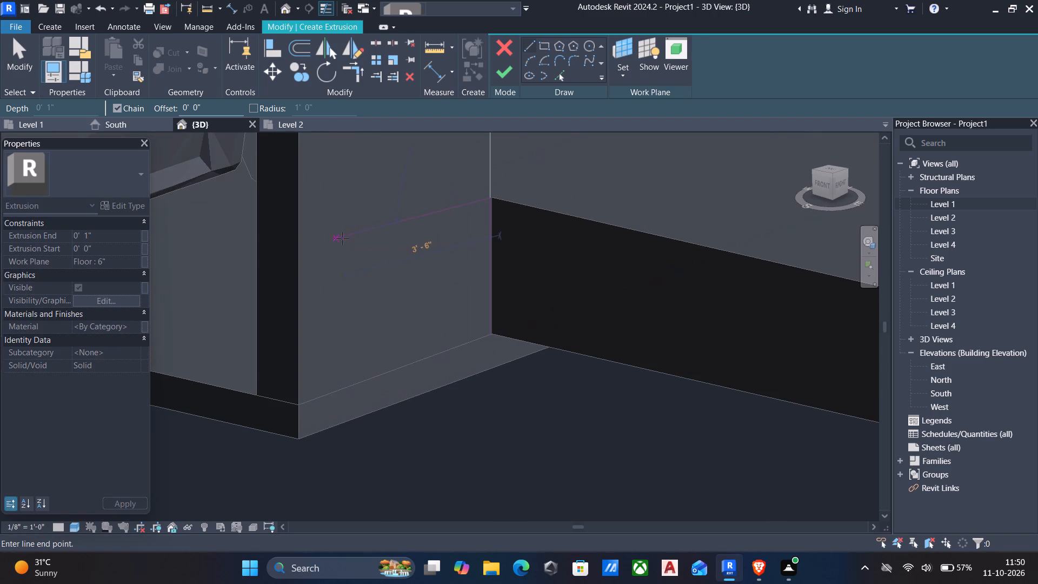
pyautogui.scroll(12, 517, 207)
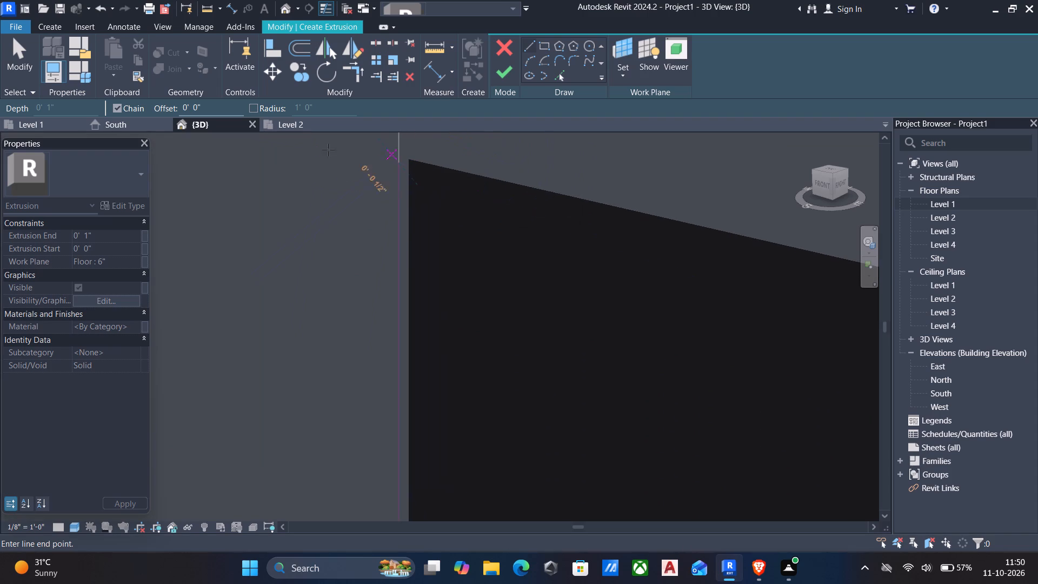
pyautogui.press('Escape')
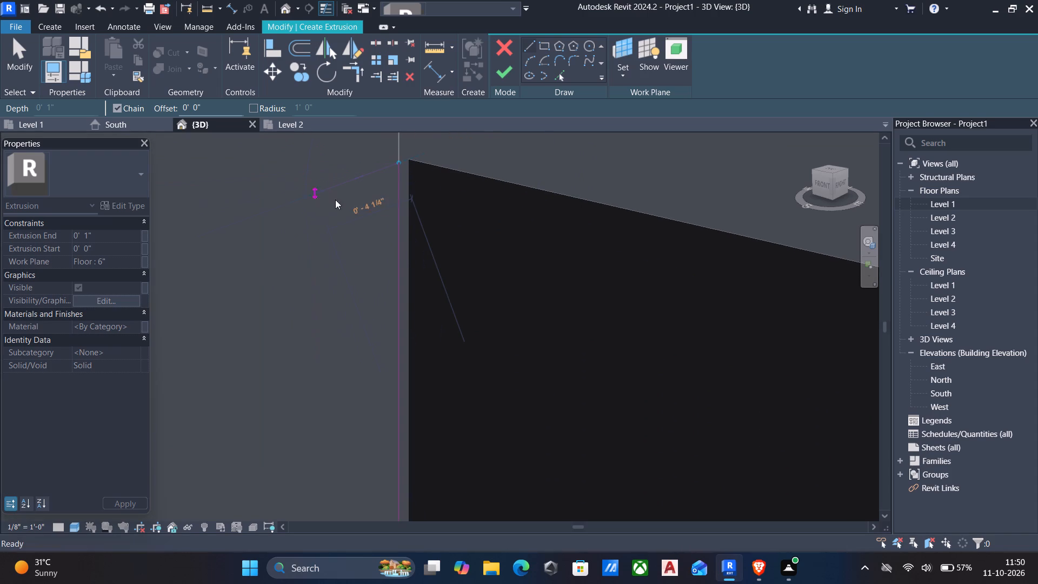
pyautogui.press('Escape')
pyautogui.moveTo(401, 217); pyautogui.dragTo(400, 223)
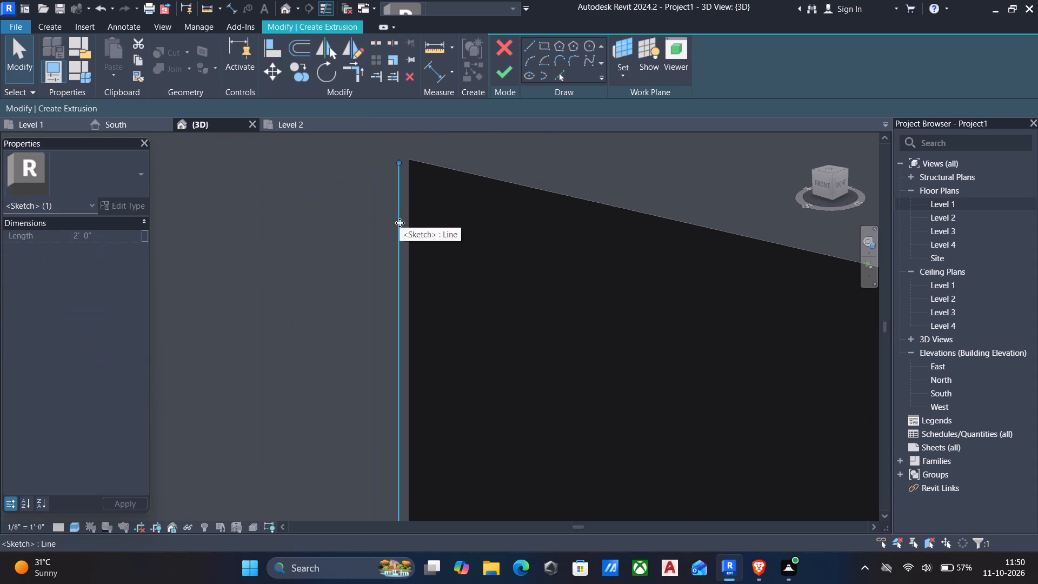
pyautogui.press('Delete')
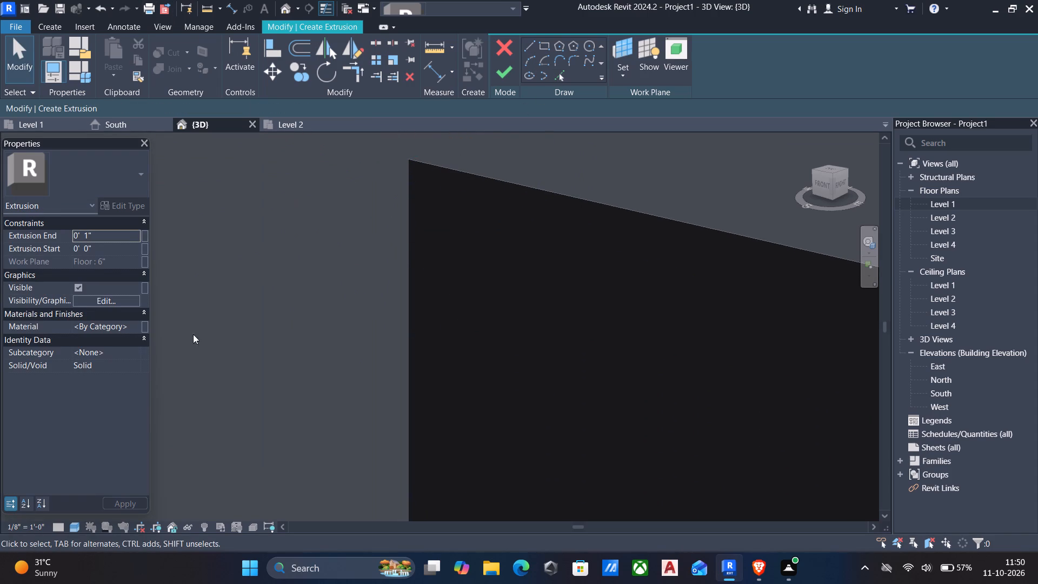
# Set the 3D view's visual style to Wireframe.
pyautogui.click(75, 527)
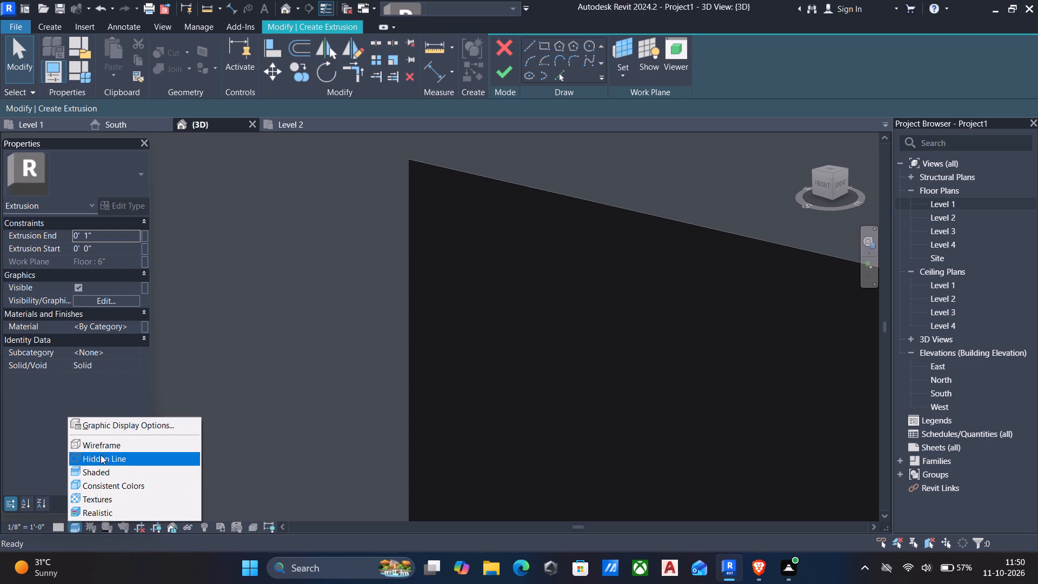
pyautogui.click(101, 444)
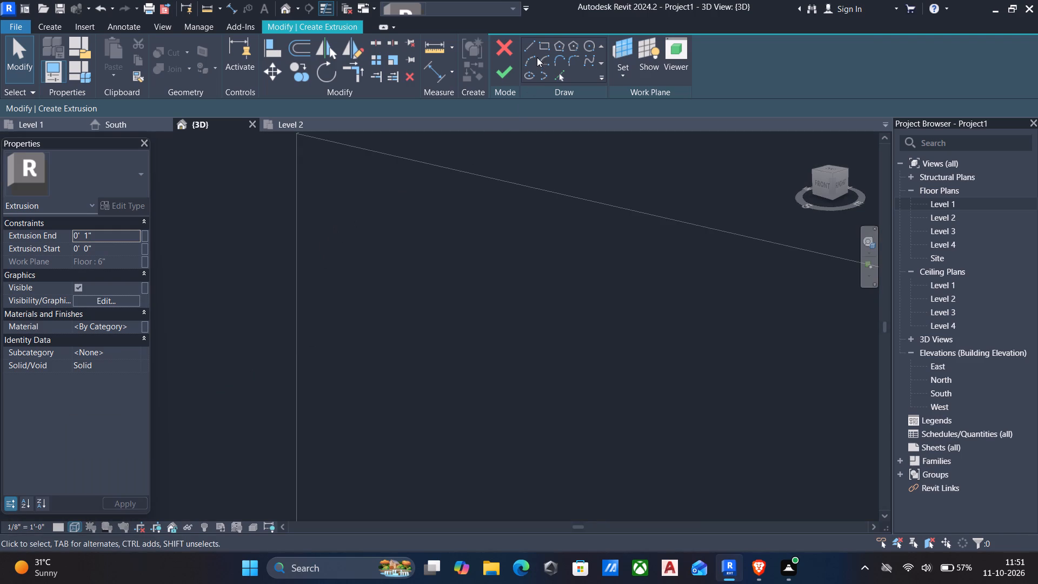
# Sketch the step profile's vertical back line up the plinth's front west edge and a 1' top tread toward the south.
pyautogui.click(534, 44)
pyautogui.scroll(-7, 263, 283)
pyautogui.moveTo(270, 402); pyautogui.dragTo(431, 329, button='middle')
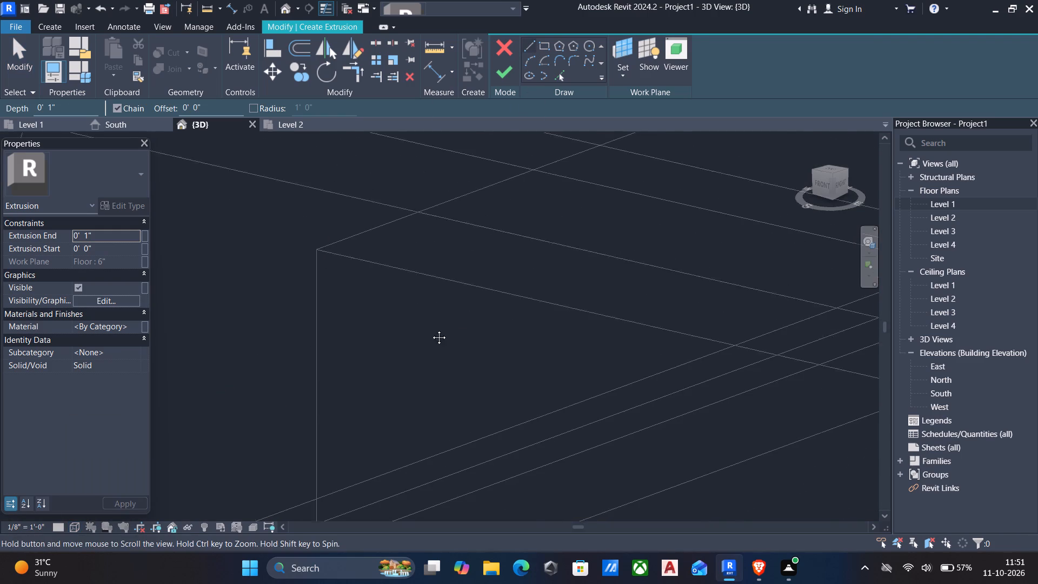
pyautogui.moveTo(431, 329); pyautogui.dragTo(461, 313, button='middle')
pyautogui.scroll(-3, 464, 316)
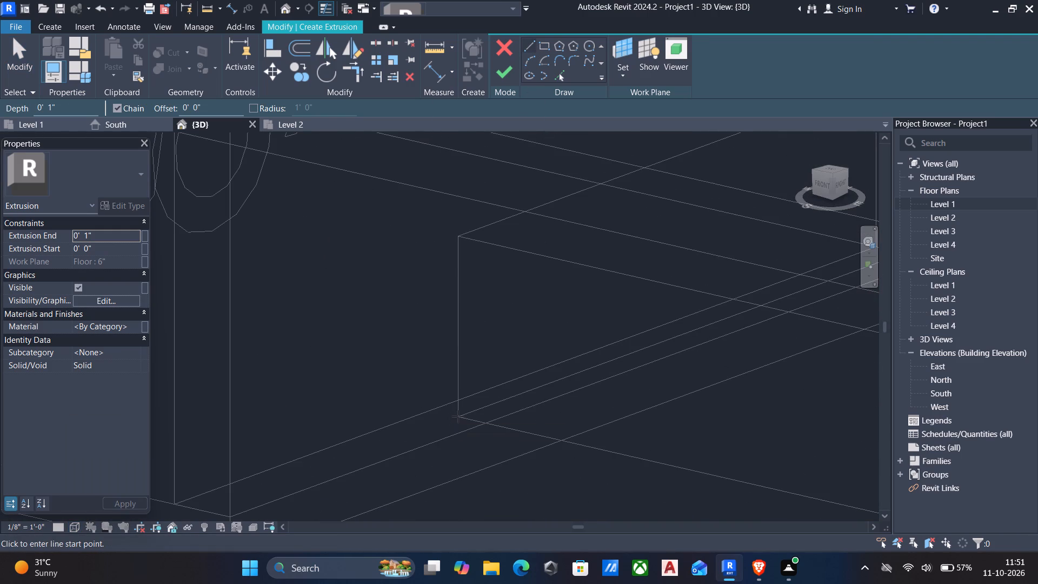
pyautogui.click(458, 418)
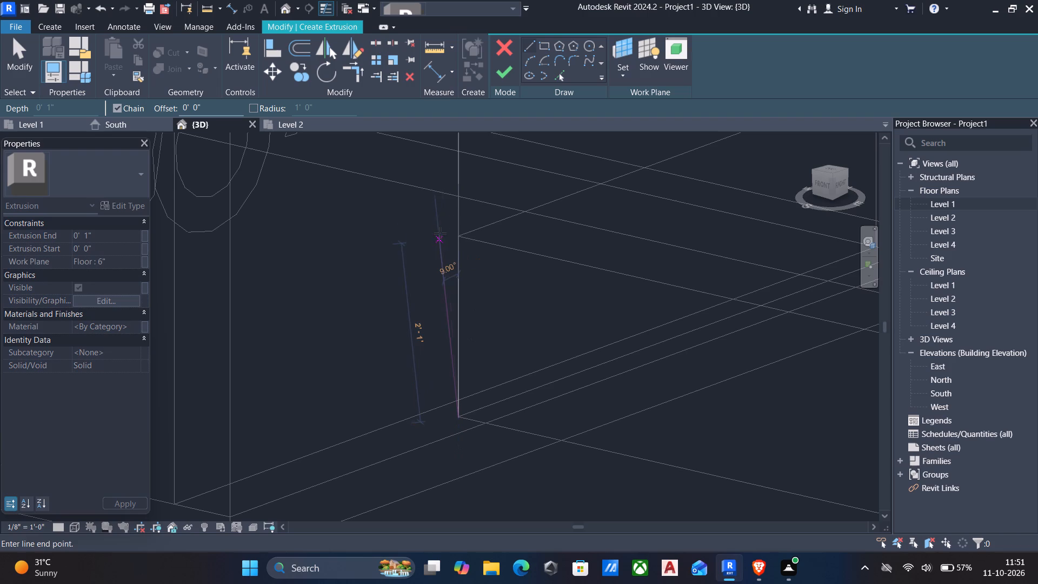
pyautogui.click(457, 236)
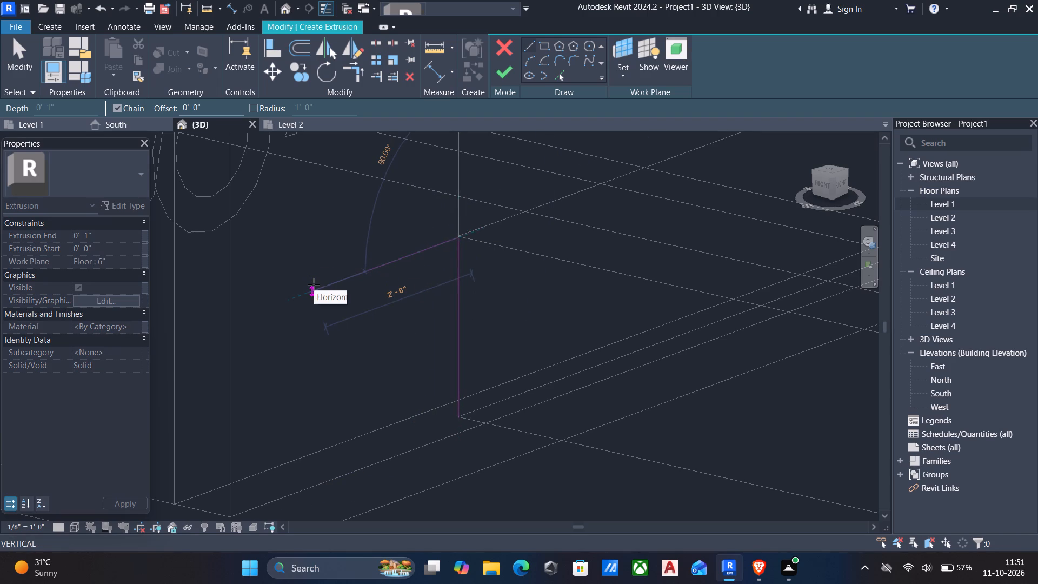
pyautogui.write("1'")
pyautogui.press('Return')
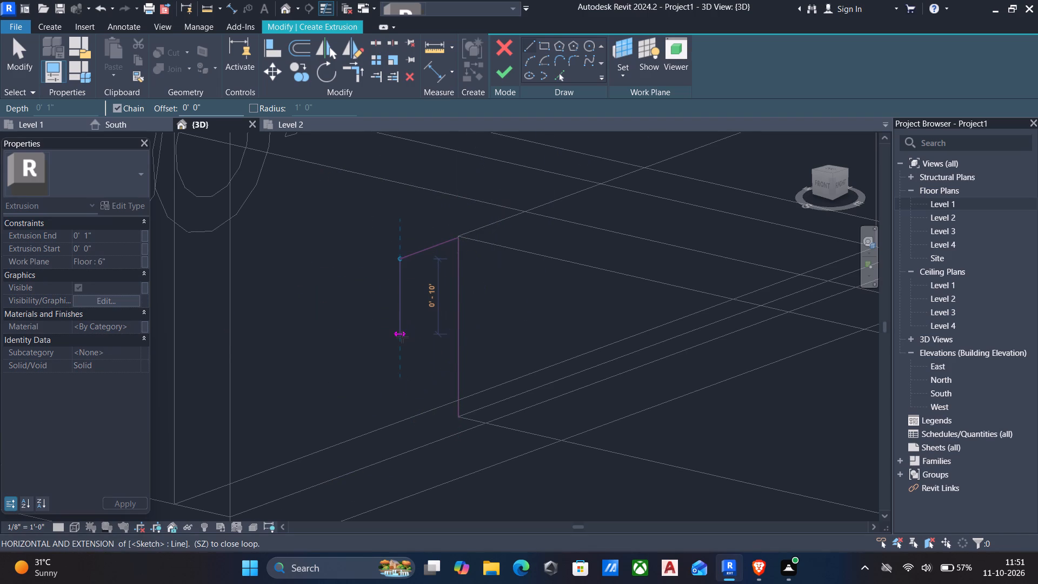
# Continue the step profile downward with an 8" riser, a 1' tread, another 8" riser and another 1' tread.
pyautogui.write('10')
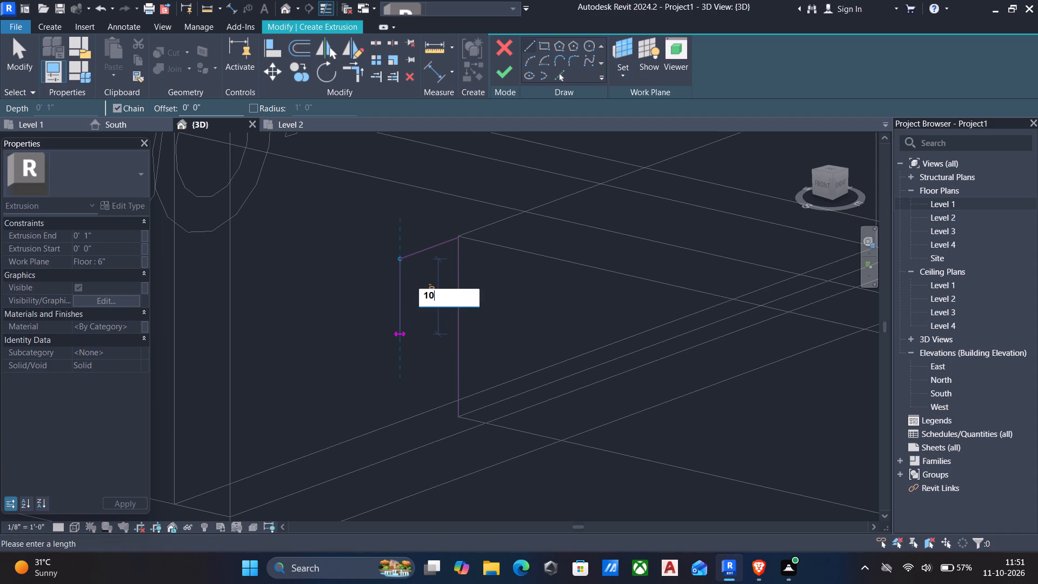
pyautogui.press('BackSpace')
pyautogui.press('BackSpace')
pyautogui.write('8"')
pyautogui.press('Return')
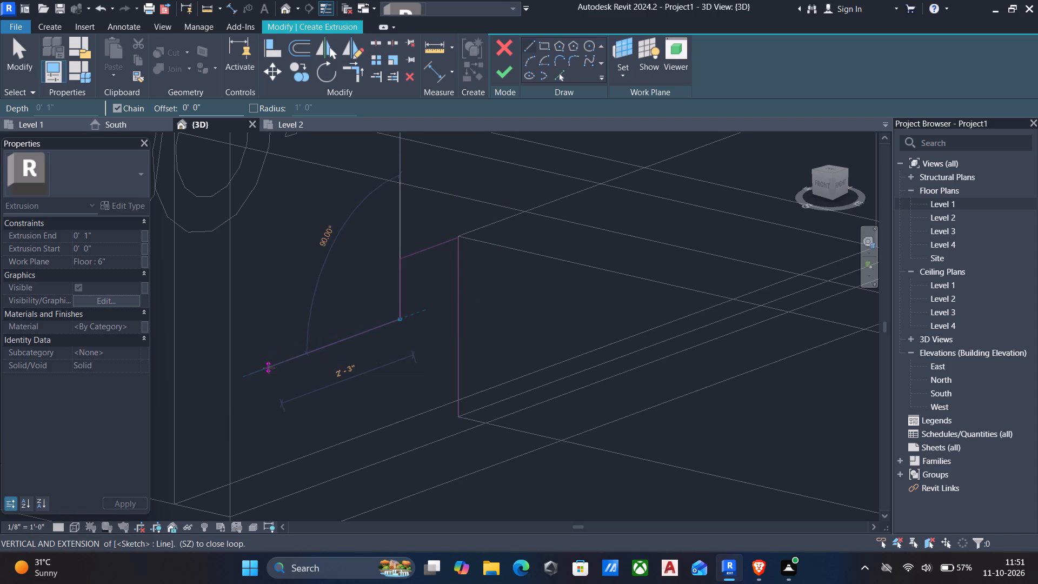
pyautogui.write("1'")
pyautogui.press('Return')
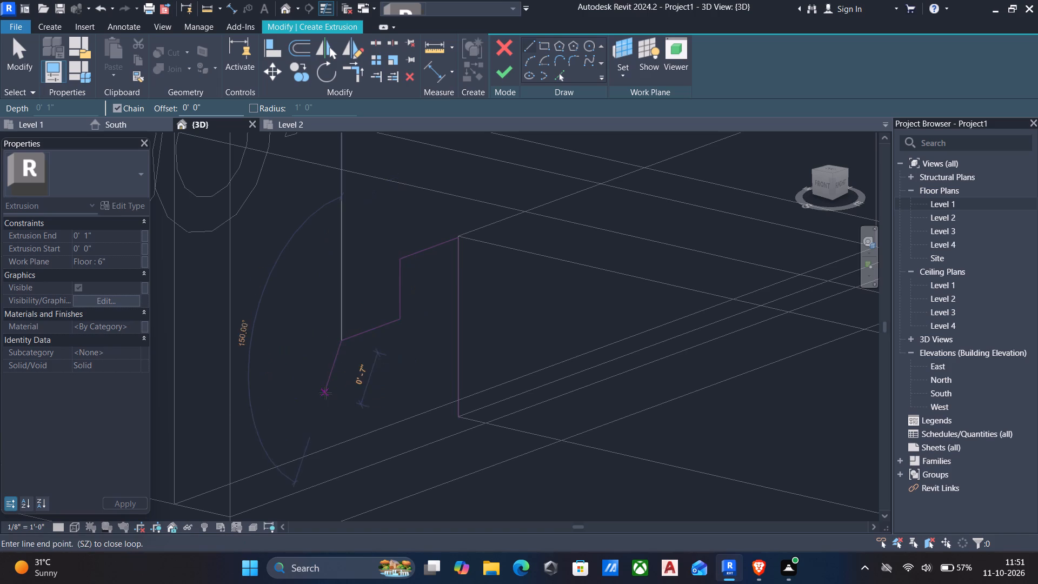
pyautogui.write('8"')
pyautogui.press('Return')
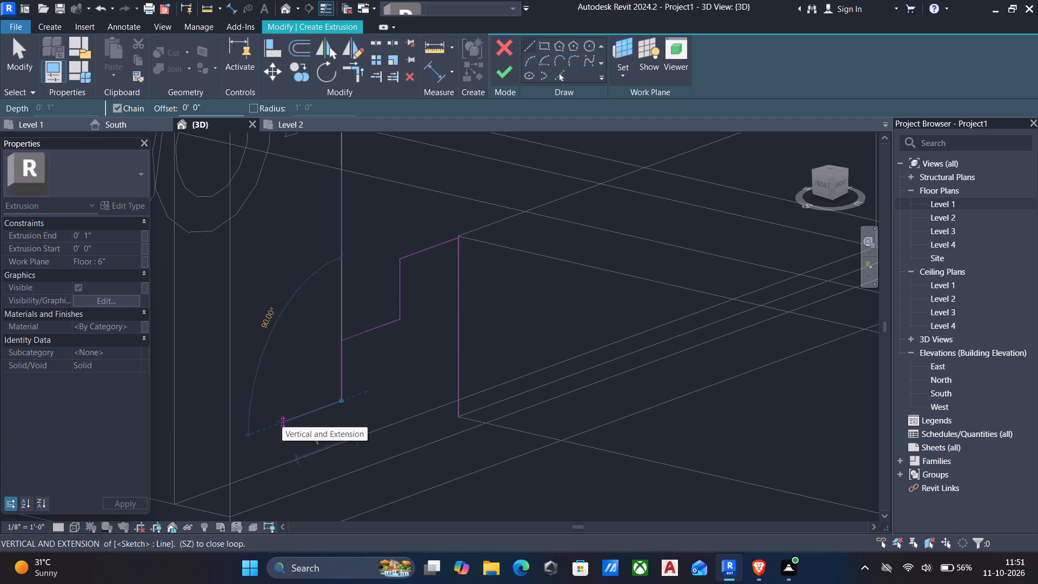
pyautogui.write("1'")
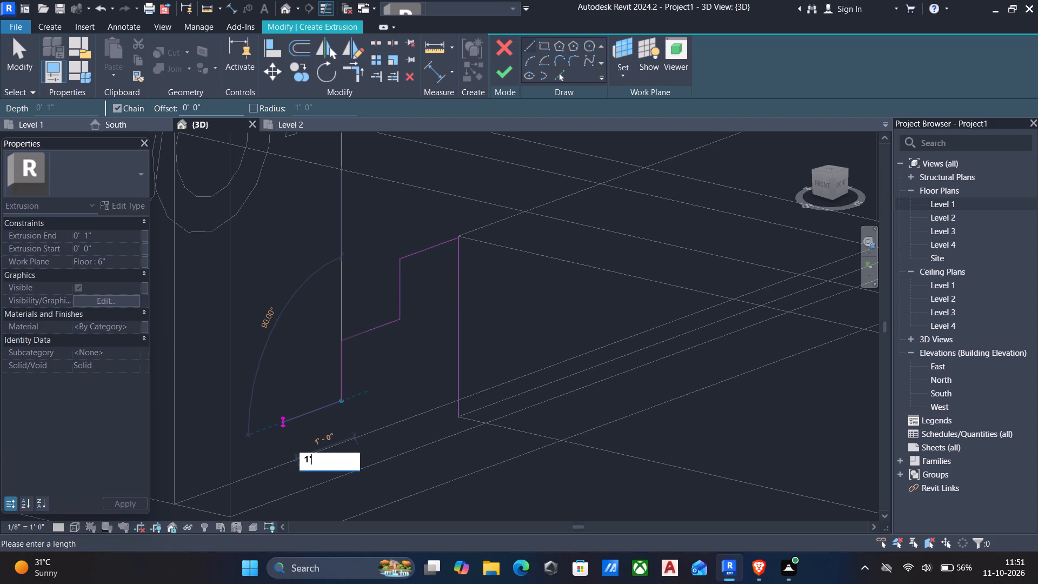
pyautogui.press('Return')
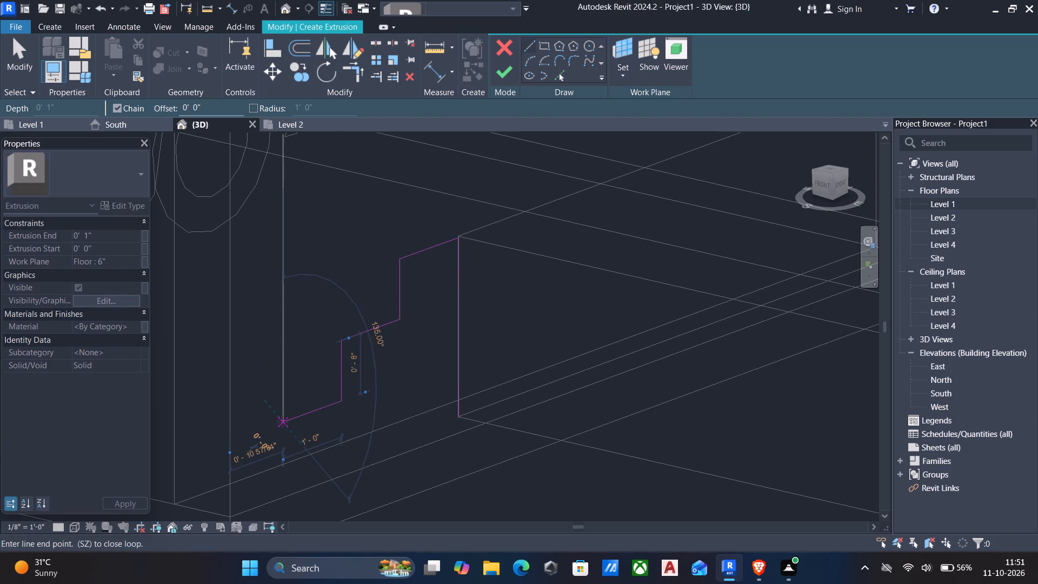
# Add the last 8" riser and close the step profile along its base to the plinth's bottom corner.
pyautogui.scroll(-3, 284, 407)
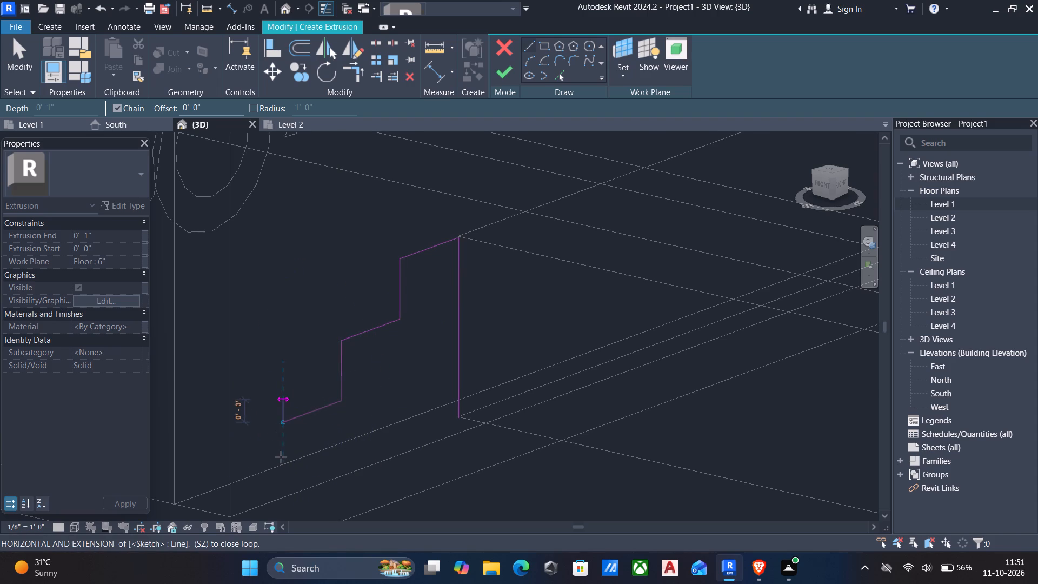
pyautogui.scroll(-1, 281, 457)
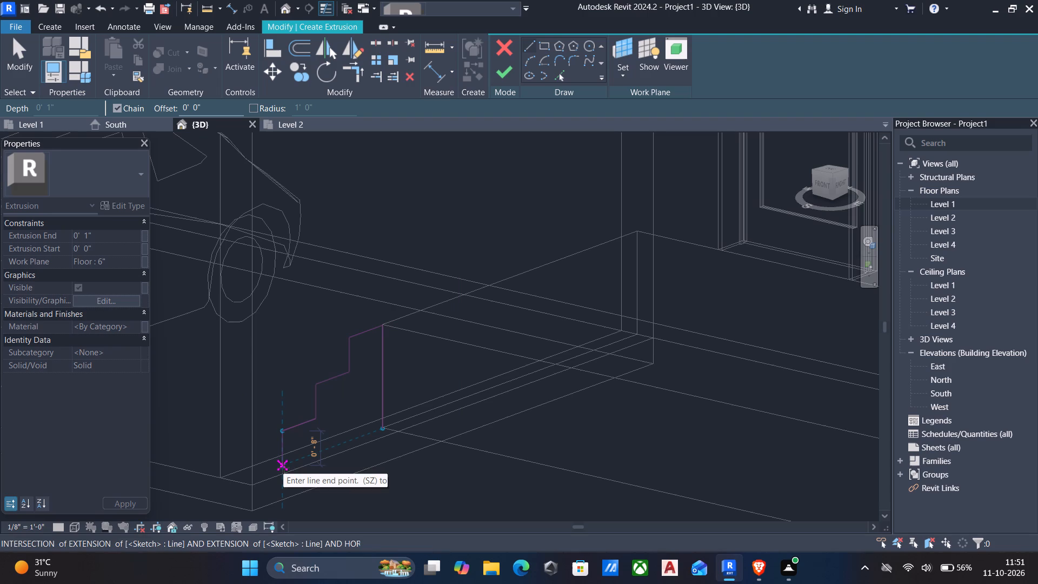
pyautogui.press('8')
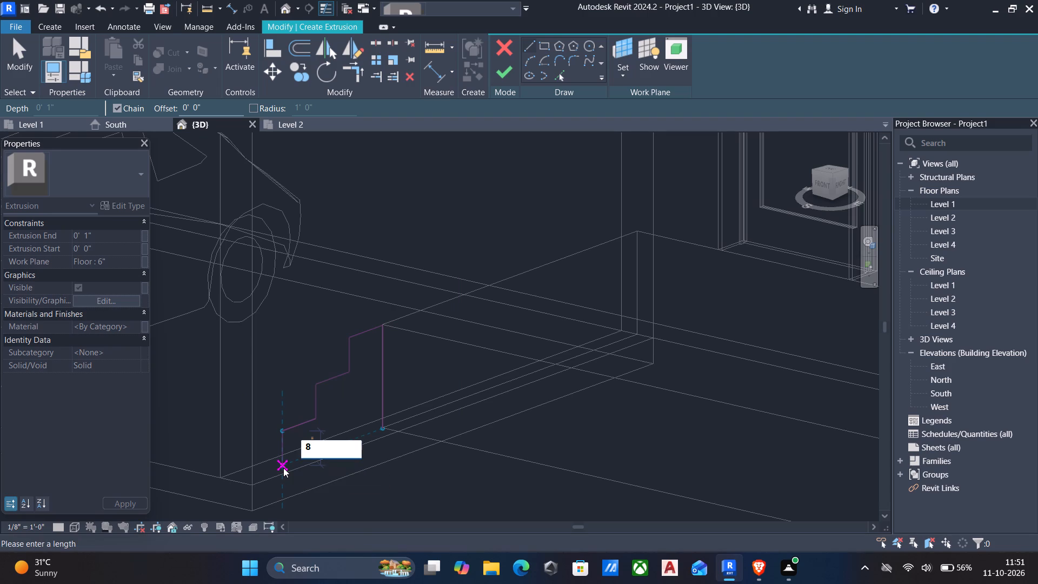
pyautogui.hotkey('shift', '"')
pyautogui.press('Return')
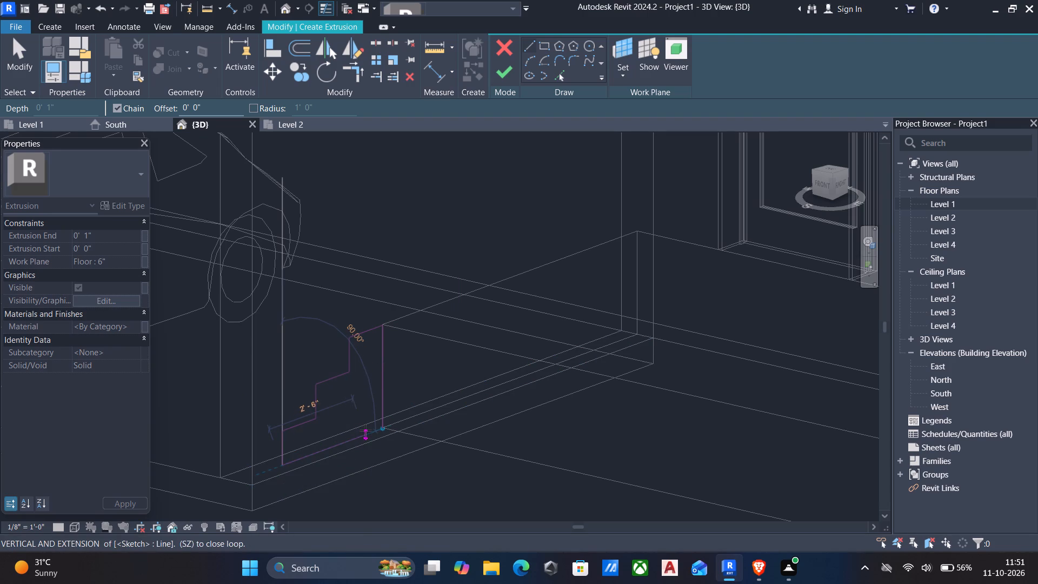
pyautogui.click(380, 429)
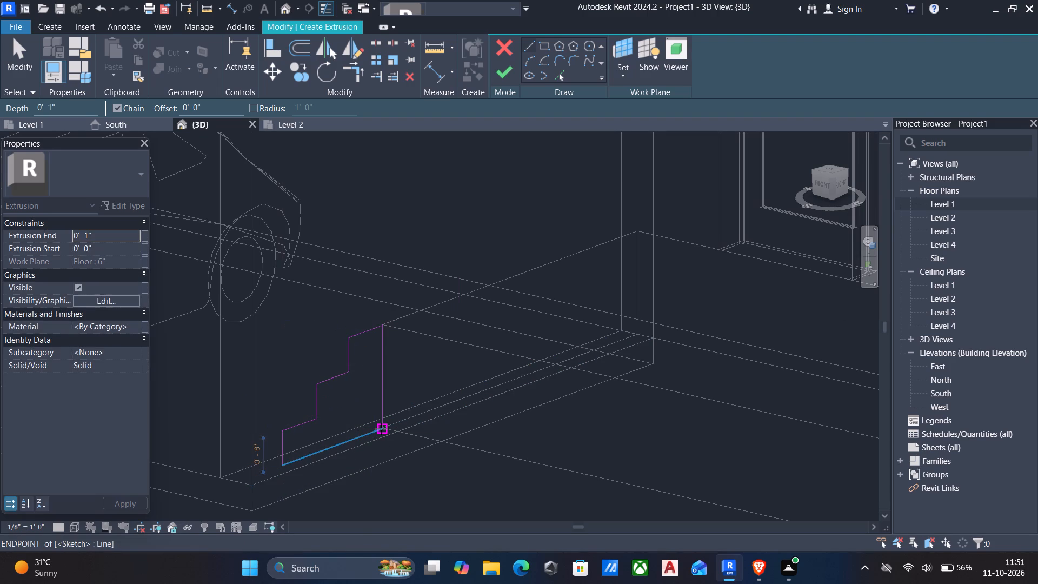
pyautogui.press('Escape')
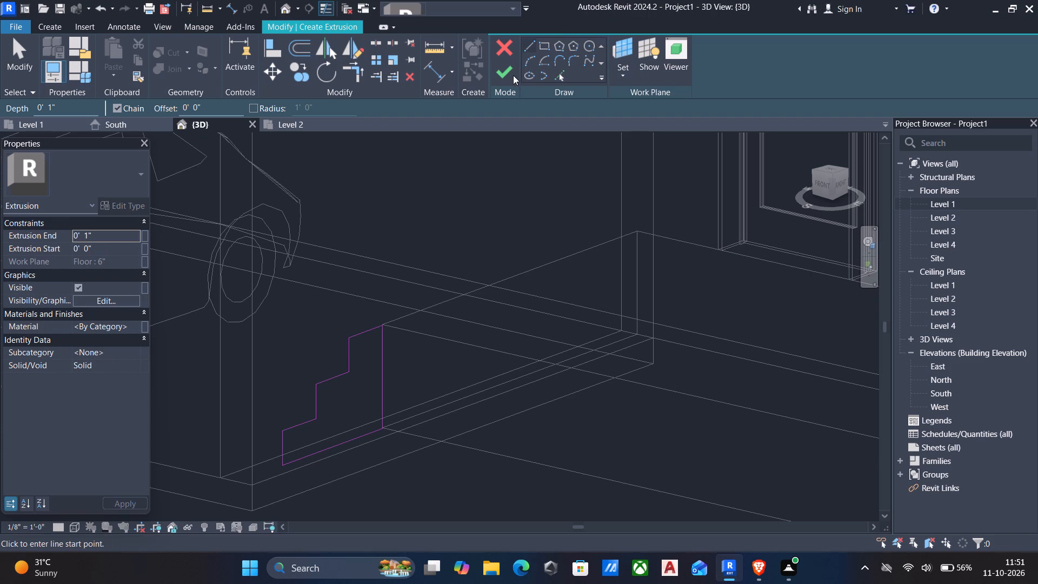
# Finish the stepped profile sketch to create the entrance steps extrusion.
pyautogui.click(496, 71)
pyautogui.scroll(-5, 471, 298)
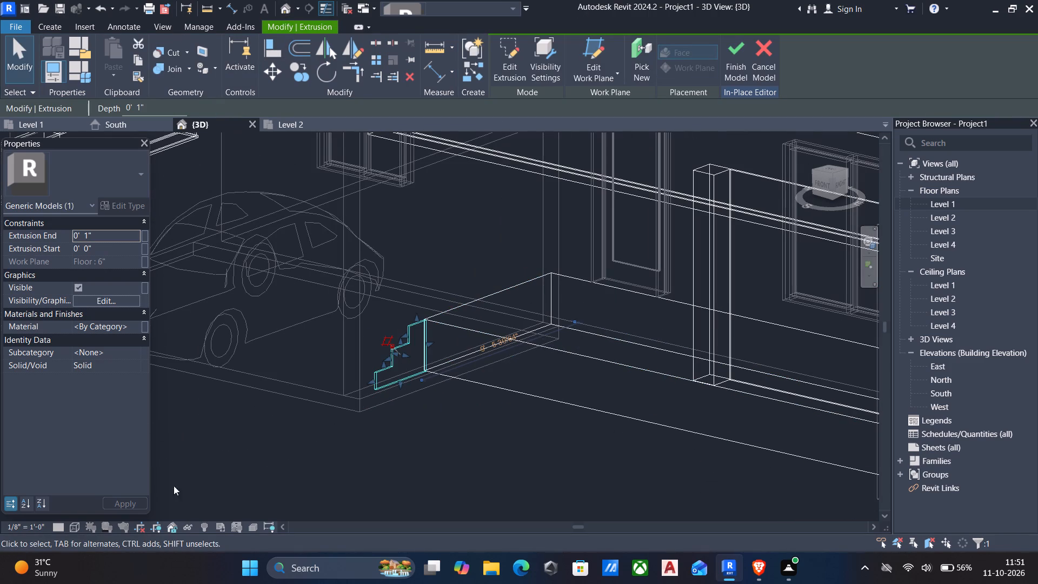
# Set the 3D view's visual style to Shaded.
pyautogui.click(75, 528)
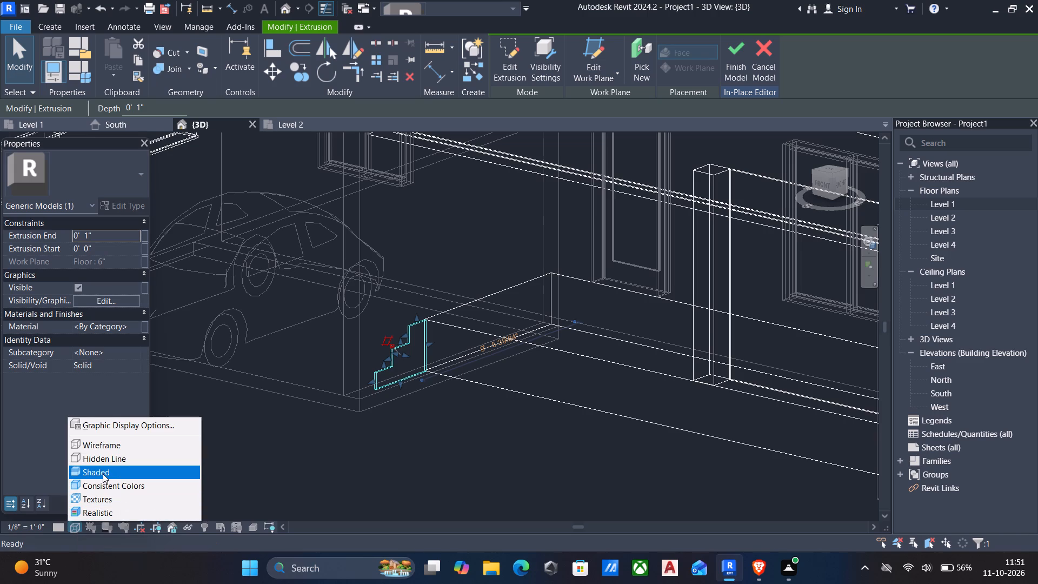
pyautogui.click(103, 474)
pyautogui.scroll(-1, 335, 425)
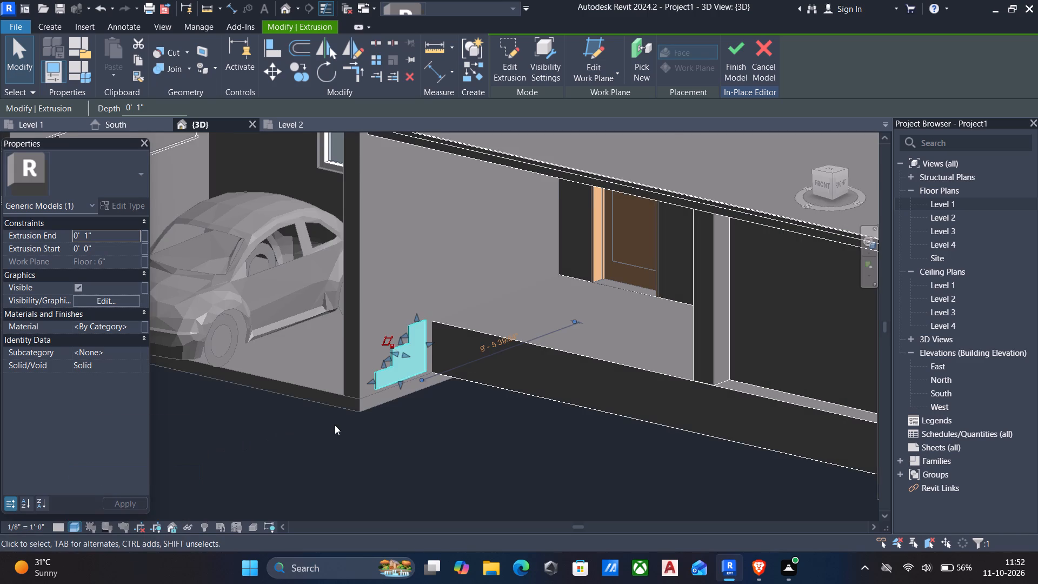
# Stretch the entrance steps extrusion eastward along the plinth's front to a depth of about 20'.
pyautogui.keyDown('shift'); pyautogui.moveTo(437, 424); pyautogui.dragTo(505, 400, button='middle'); pyautogui.keyUp('shift')
pyautogui.scroll(-3, 513, 397)
pyautogui.keyDown('shift'); pyautogui.moveTo(516, 388); pyautogui.dragTo(423, 414, button='middle'); pyautogui.keyUp('shift')
pyautogui.scroll(2, 431, 376)
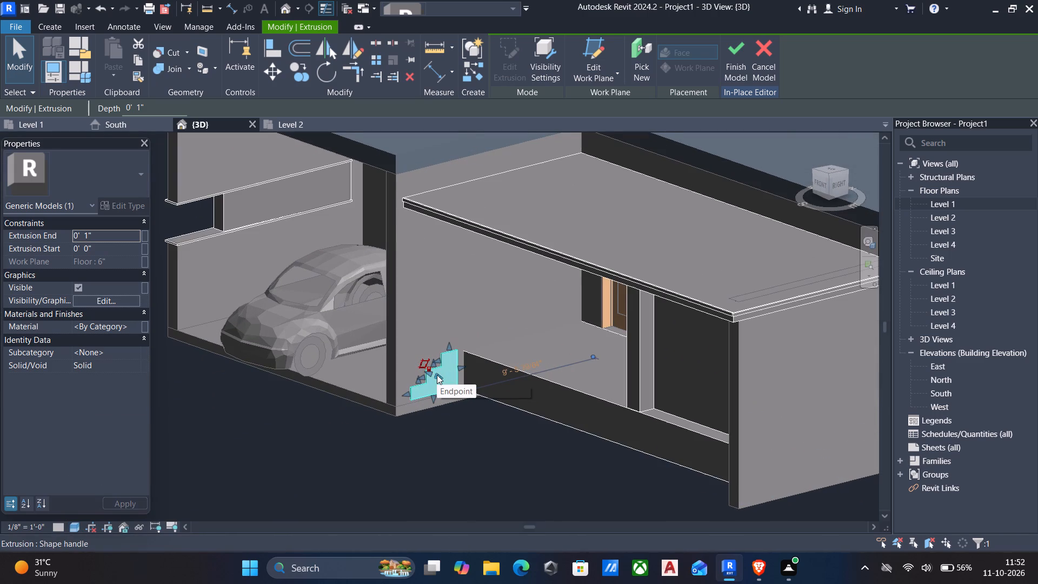
pyautogui.moveTo(437, 375); pyautogui.dragTo(700, 488)
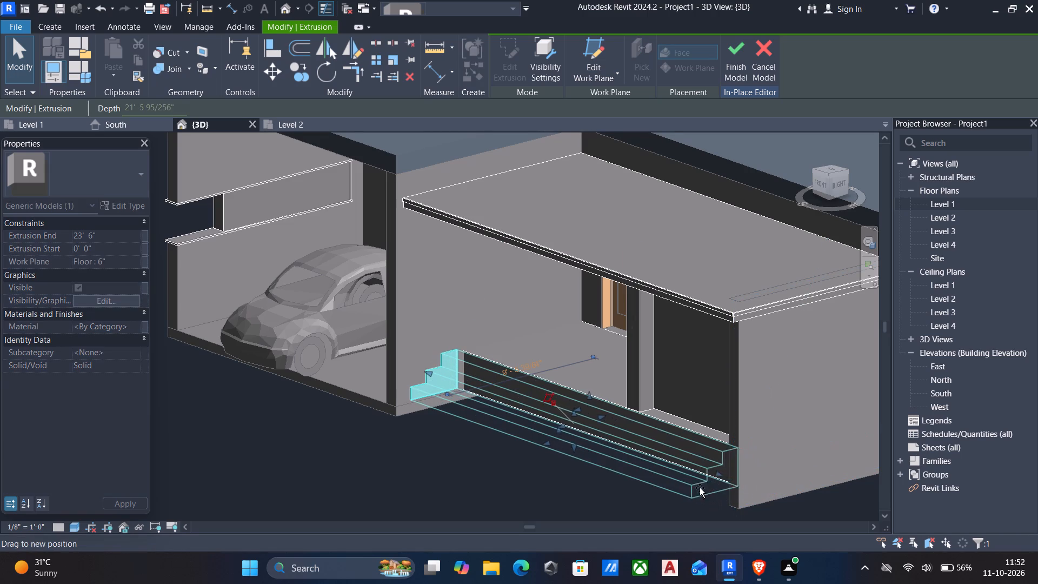
pyautogui.moveTo(700, 488); pyautogui.dragTo(690, 485)
pyautogui.press('Escape')
# Check the extruded steps from several sides and open the South elevation.
pyautogui.keyDown('shift'); pyautogui.moveTo(475, 452); pyautogui.dragTo(528, 380, button='middle'); pyautogui.keyUp('shift')
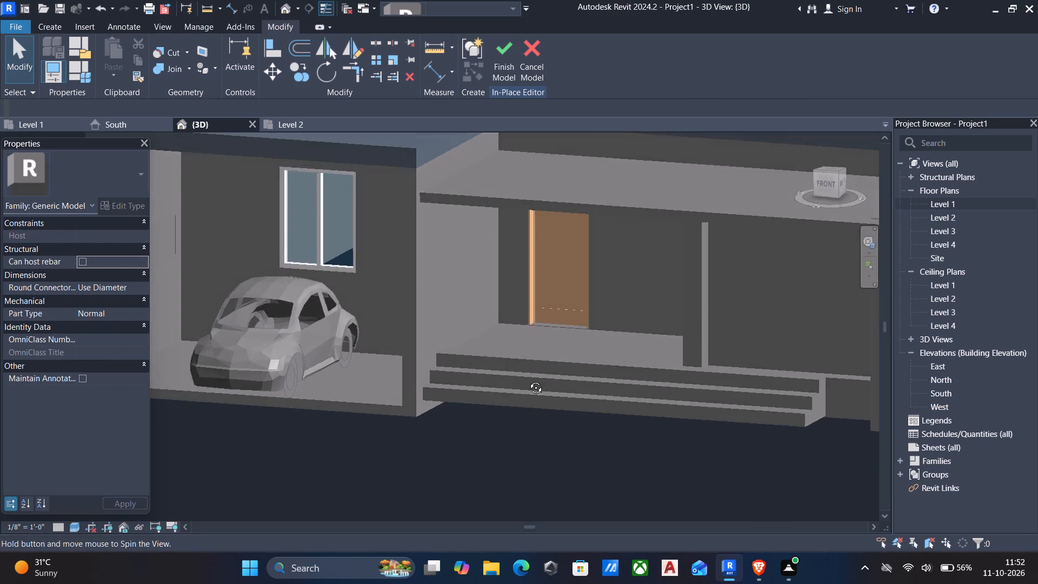
pyautogui.keyDown('shift'); pyautogui.moveTo(528, 380); pyautogui.dragTo(390, 324, button='middle'); pyautogui.keyUp('shift')
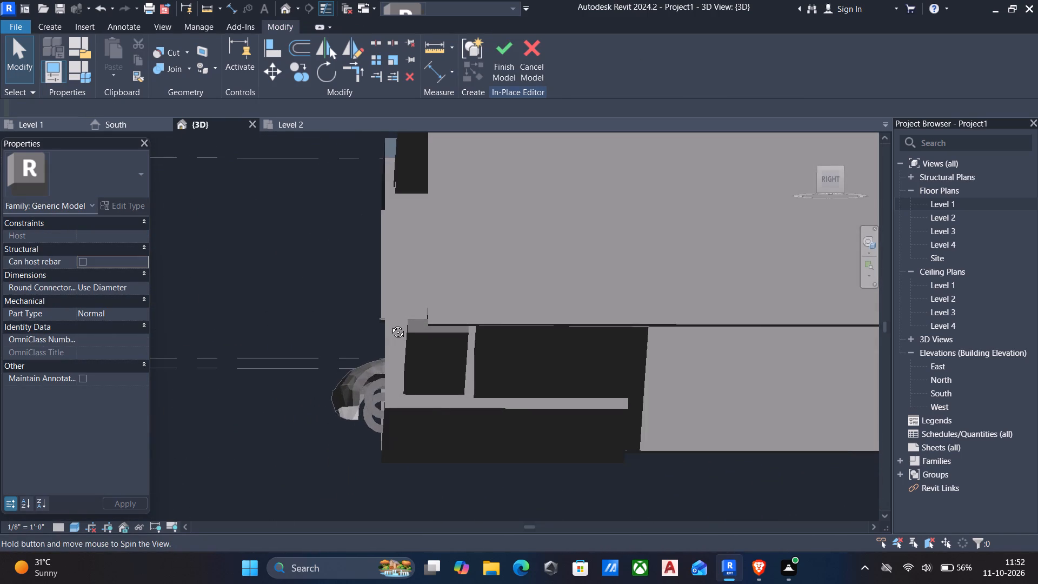
pyautogui.keyDown('shift'); pyautogui.moveTo(390, 324); pyautogui.dragTo(592, 356, button='middle'); pyautogui.keyUp('shift')
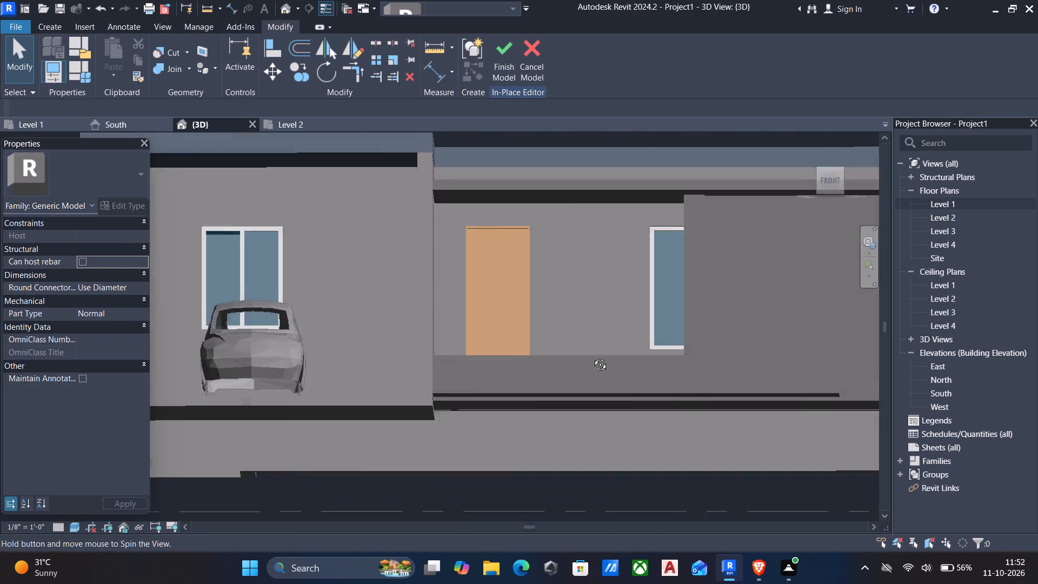
pyautogui.keyDown('shift'); pyautogui.moveTo(592, 356); pyautogui.dragTo(507, 438, button='middle'); pyautogui.keyUp('shift')
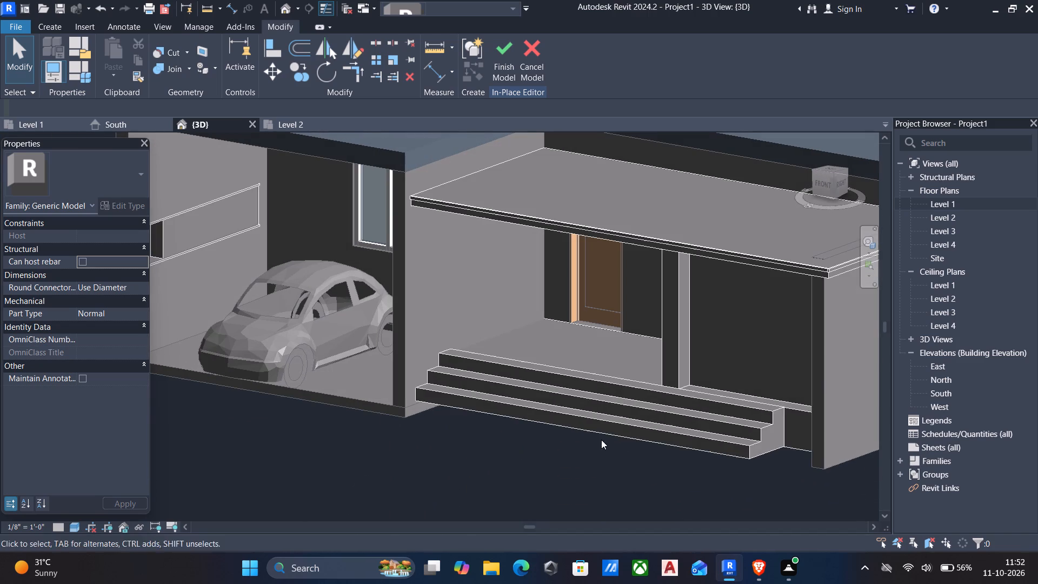
pyautogui.doubleClick(937, 390)
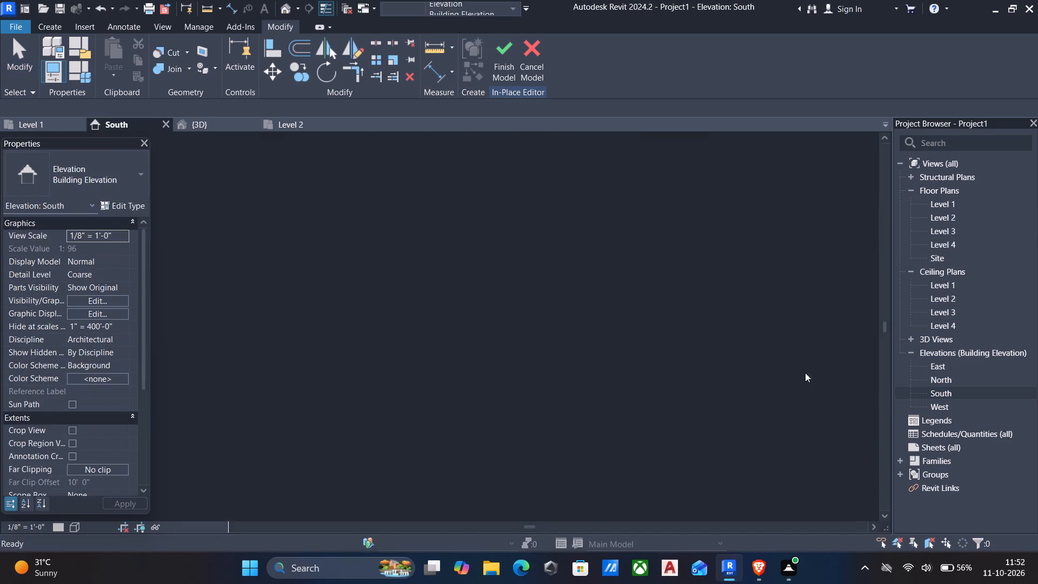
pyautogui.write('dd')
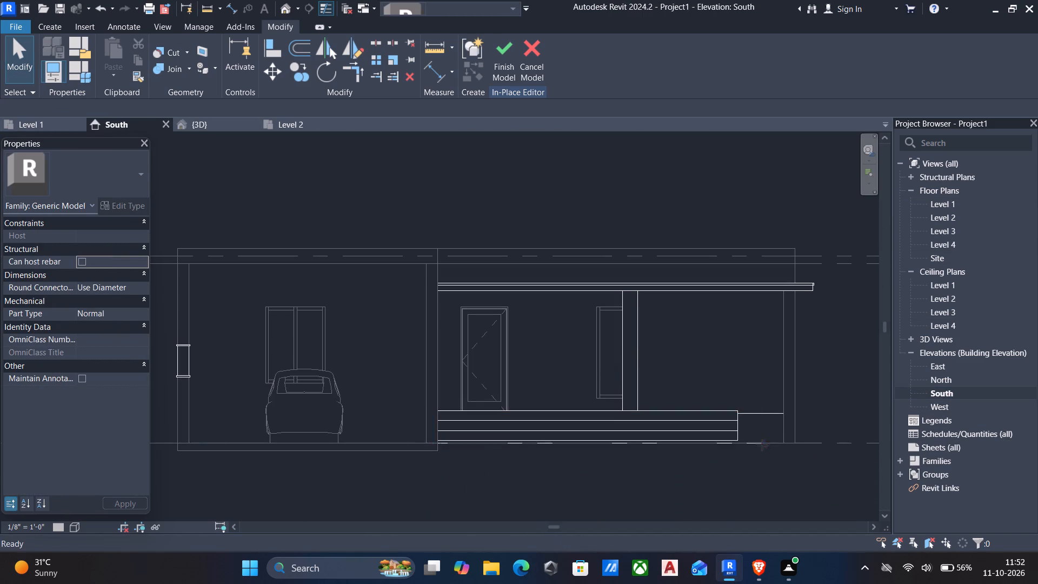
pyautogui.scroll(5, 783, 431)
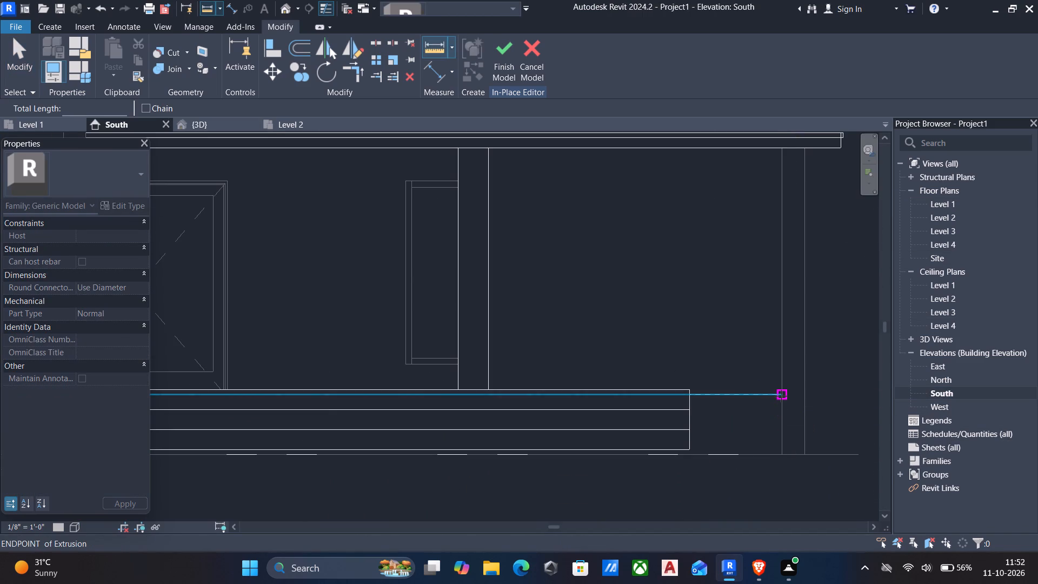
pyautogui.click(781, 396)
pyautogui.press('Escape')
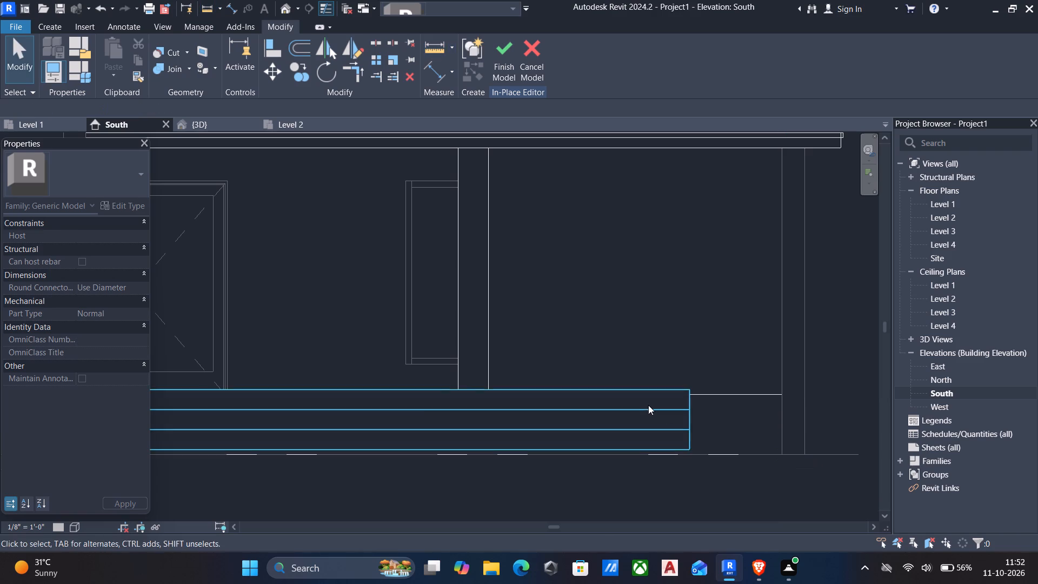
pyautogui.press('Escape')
# Nudge the entrance steps down two increments so their top lines up with the plinth's top edge.
pyautogui.click(640, 395)
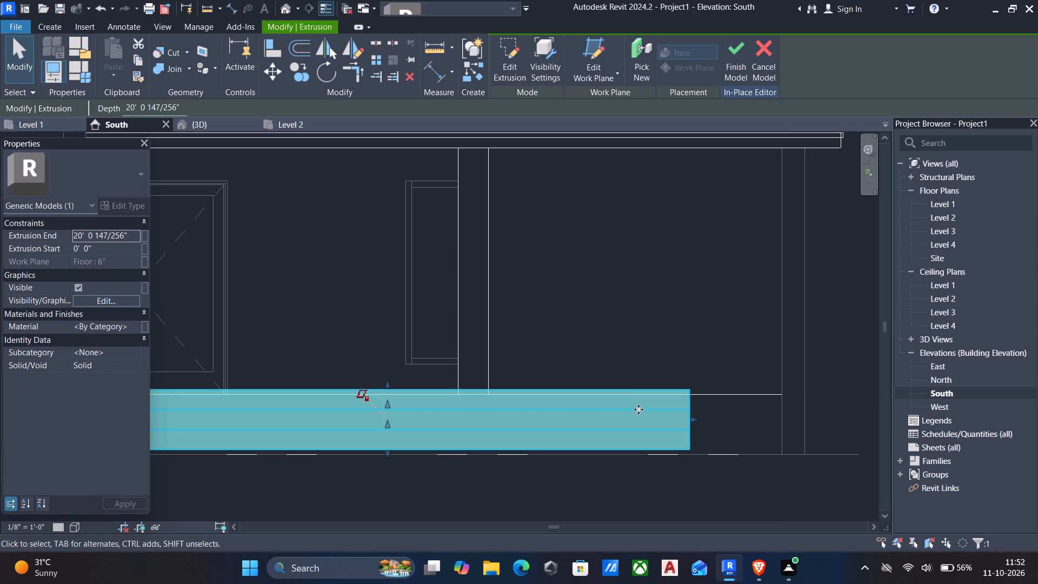
pyautogui.press('Down')
pyautogui.press('Down')
pyautogui.scroll(6, 701, 465)
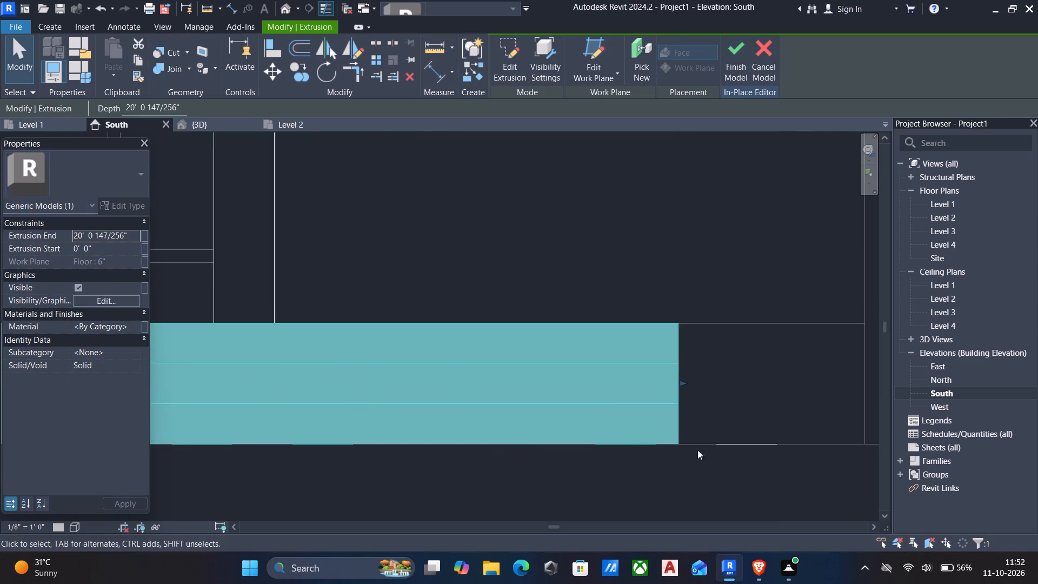
pyautogui.press('Escape')
# Align the east end of the entrance steps with the inner face of the bay's east wall.
pyautogui.scroll(-3, 670, 416)
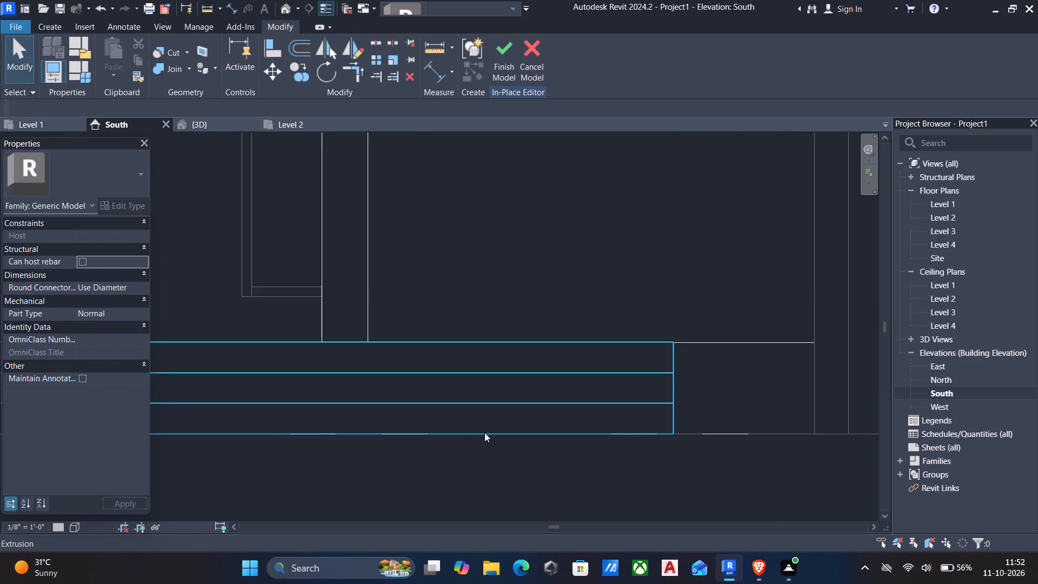
pyautogui.scroll(-5, 465, 430)
pyautogui.press('a')
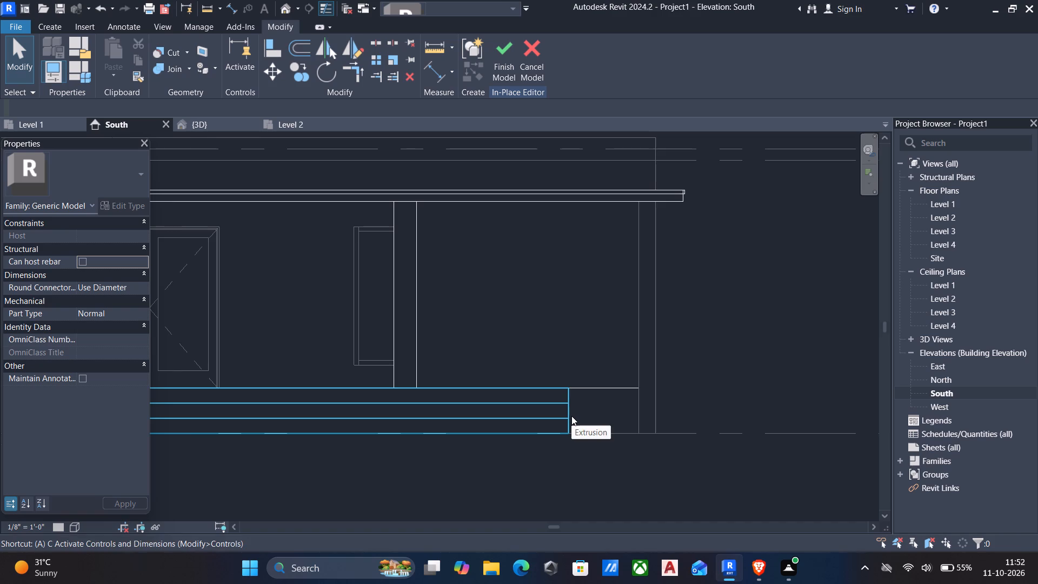
pyautogui.press('l')
pyautogui.click(639, 413)
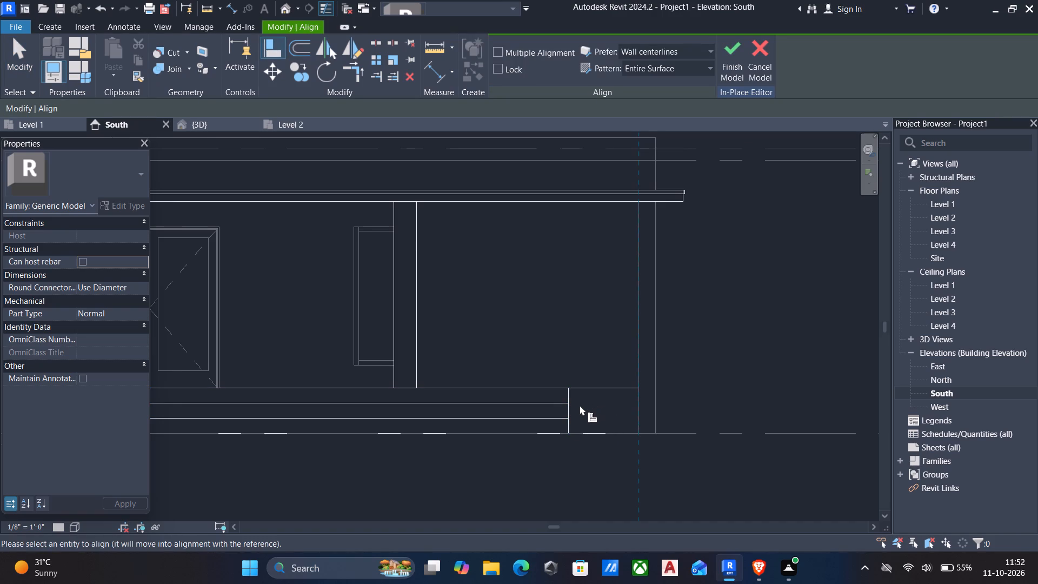
pyautogui.click(573, 409)
pyautogui.scroll(-5, 578, 440)
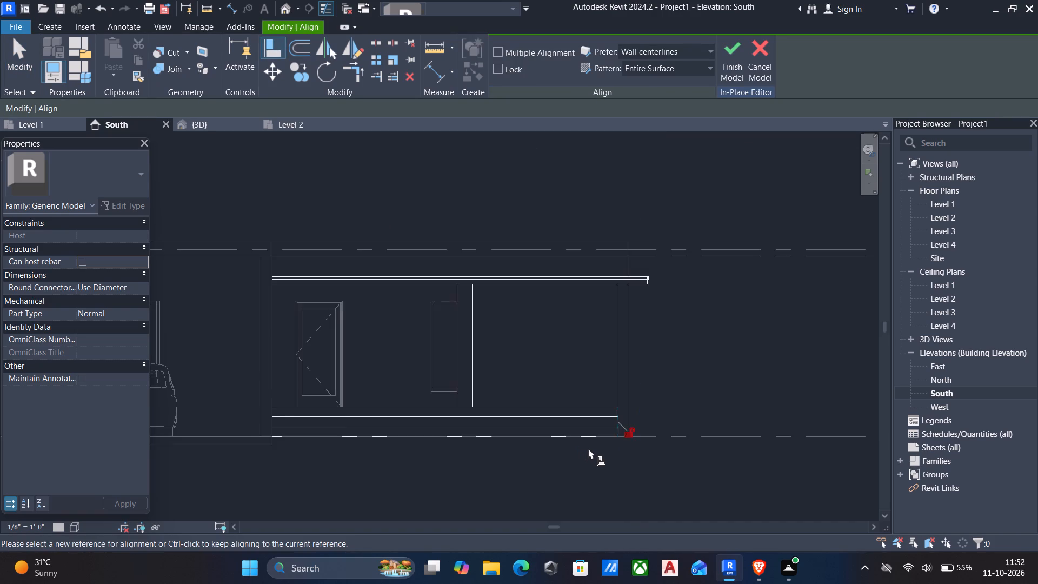
pyautogui.press('Escape')
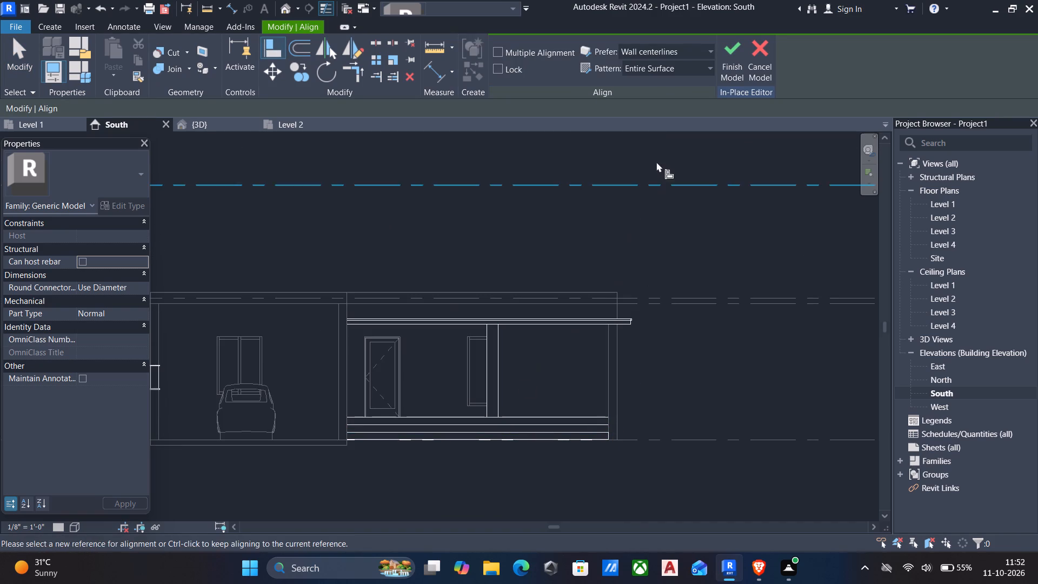
# Finish the in-place model containing the entrance steps.
pyautogui.click(723, 48)
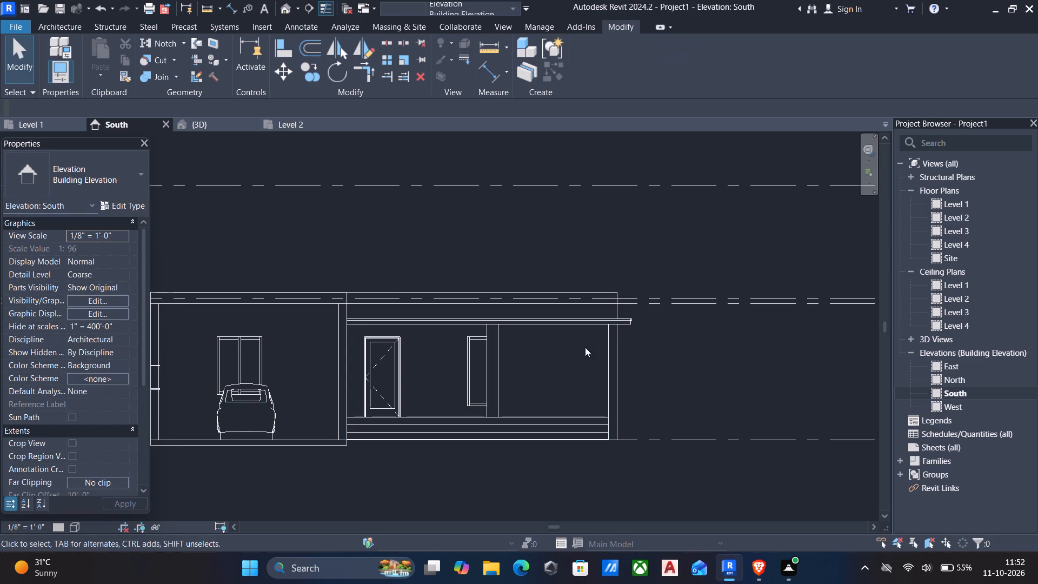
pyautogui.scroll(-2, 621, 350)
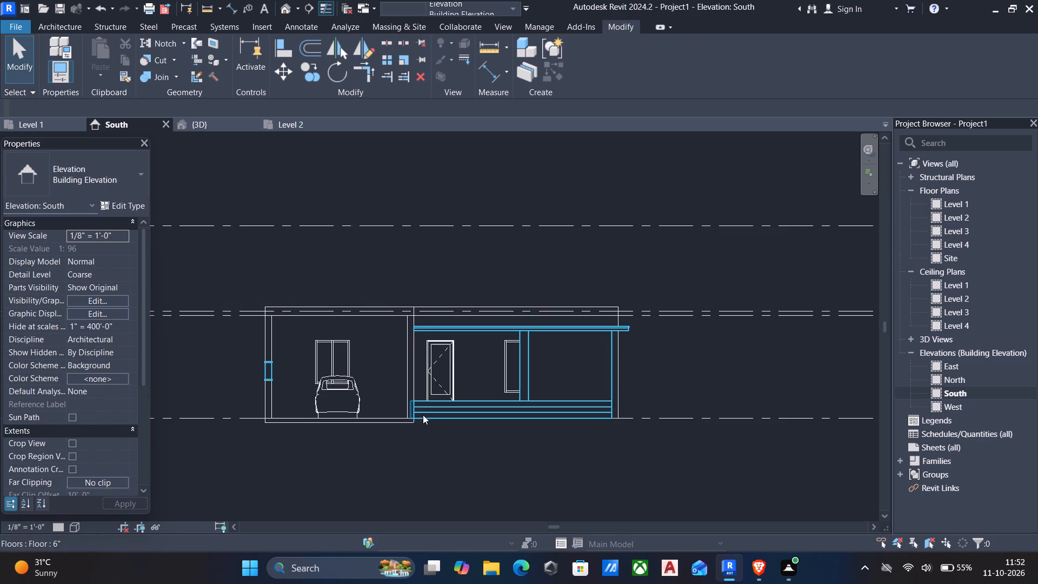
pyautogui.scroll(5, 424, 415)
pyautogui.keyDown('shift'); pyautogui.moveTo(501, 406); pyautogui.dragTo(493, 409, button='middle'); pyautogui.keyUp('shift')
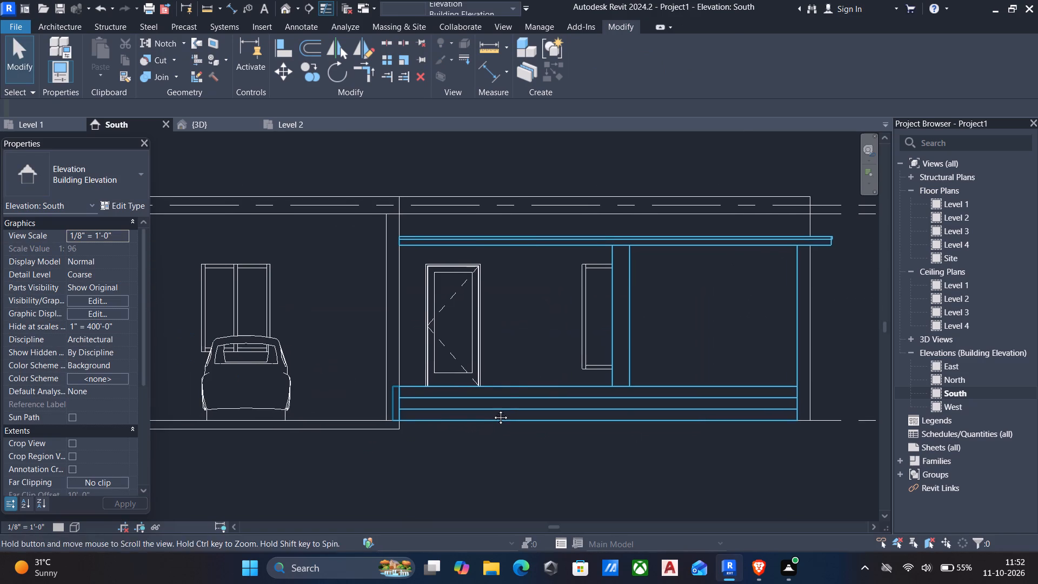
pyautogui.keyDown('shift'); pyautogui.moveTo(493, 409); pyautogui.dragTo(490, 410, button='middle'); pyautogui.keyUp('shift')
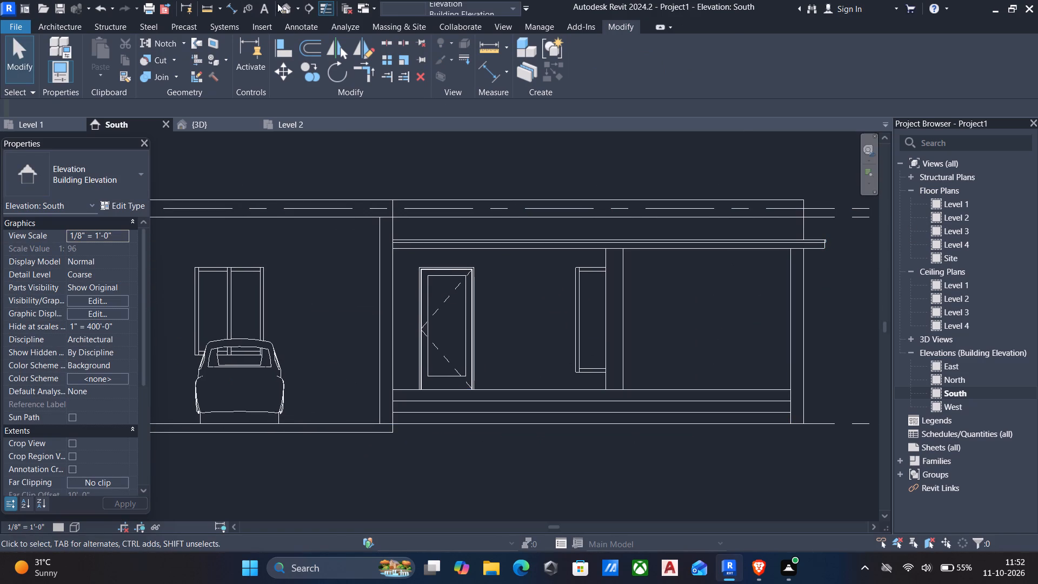
# In the 3D view, align the top entrance step with the adjoining front edge of the porch landing.
pyautogui.click(283, 5)
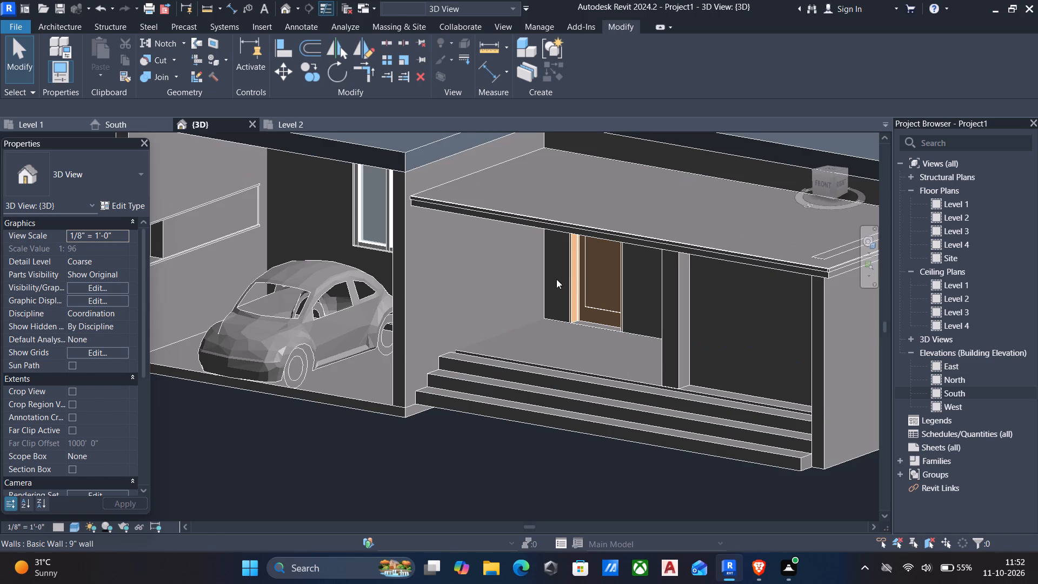
pyautogui.keyDown('shift'); pyautogui.moveTo(556, 283); pyautogui.dragTo(513, 330, button='middle'); pyautogui.keyUp('shift')
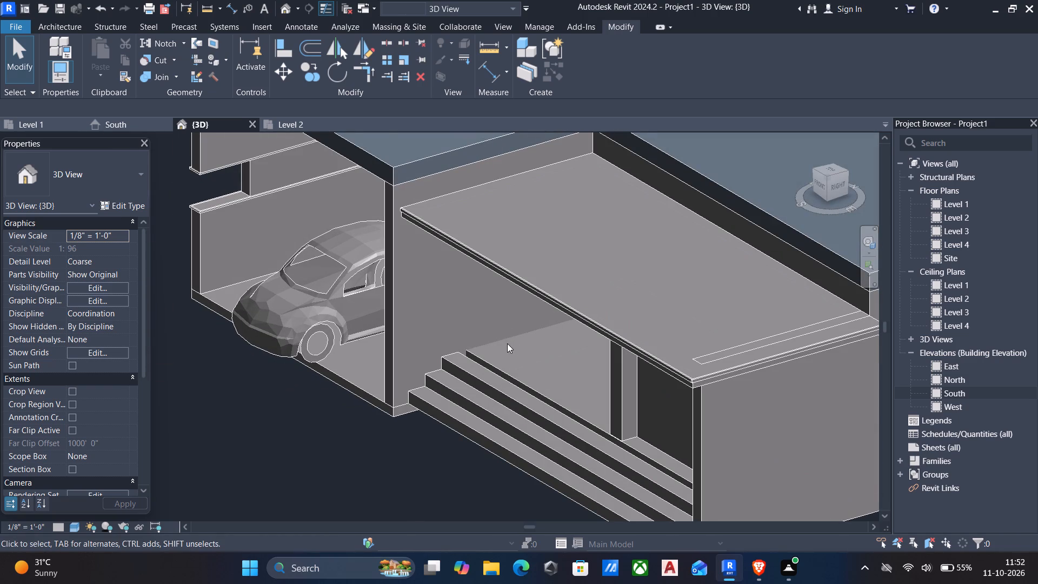
pyautogui.press('a')
pyautogui.press('l')
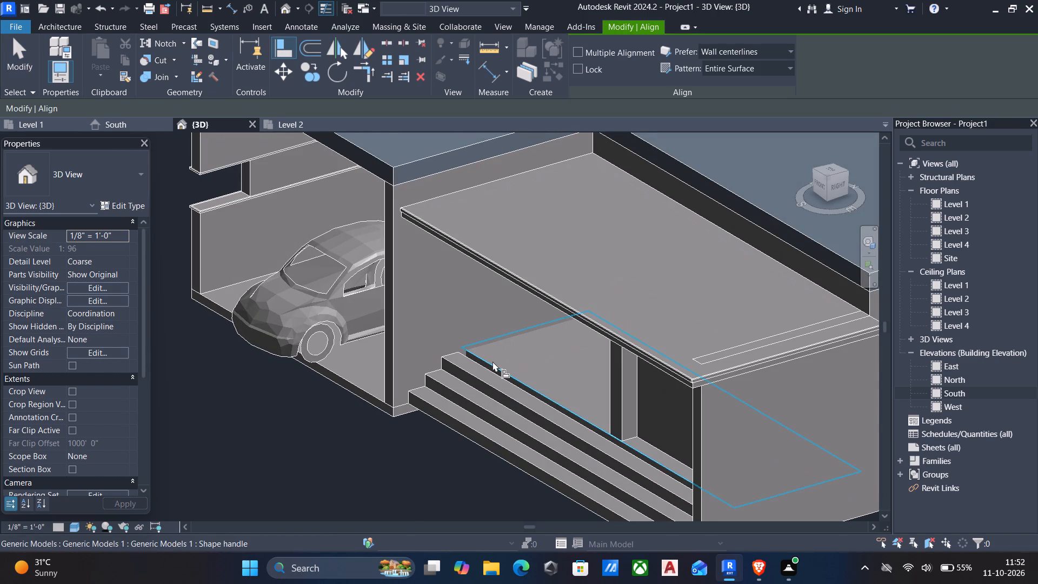
pyautogui.scroll(3, 493, 361)
pyautogui.click(491, 368)
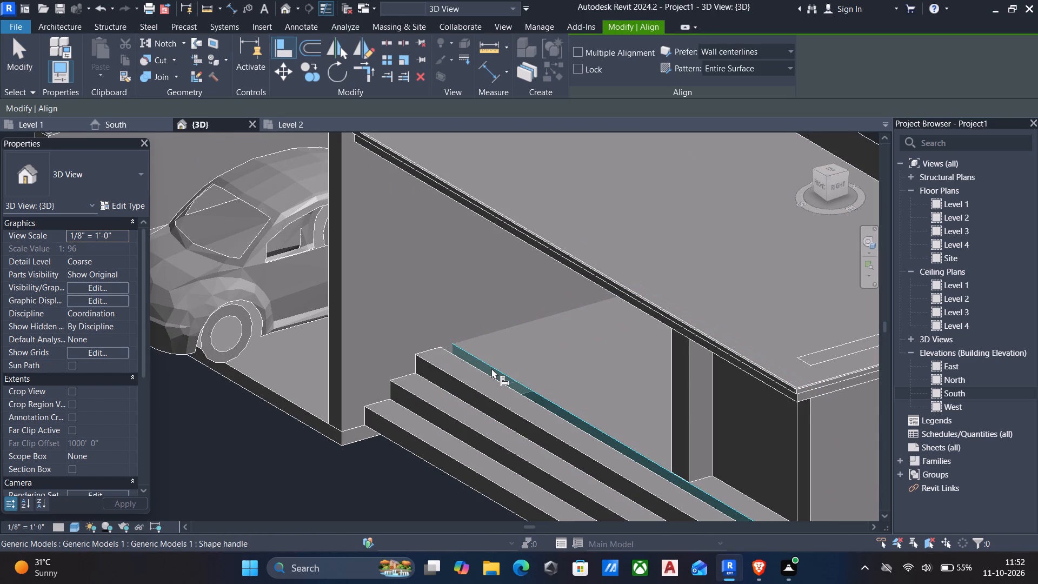
pyautogui.click(490, 376)
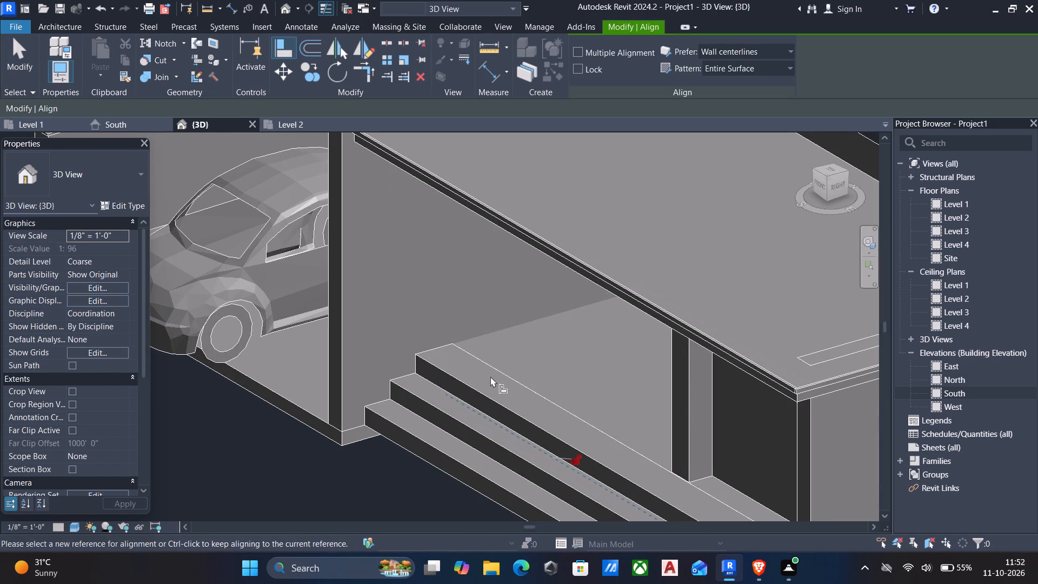
pyautogui.press('Escape')
pyautogui.scroll(-6, 482, 376)
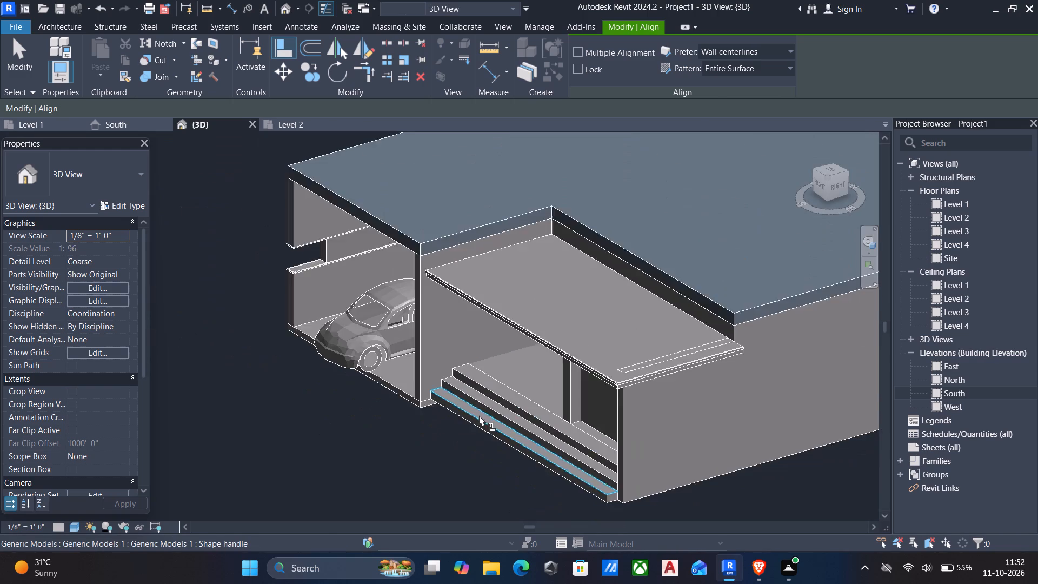
pyautogui.scroll(6, 479, 415)
pyautogui.scroll(-5, 478, 422)
pyautogui.press('Escape')
pyautogui.scroll(-6, 477, 414)
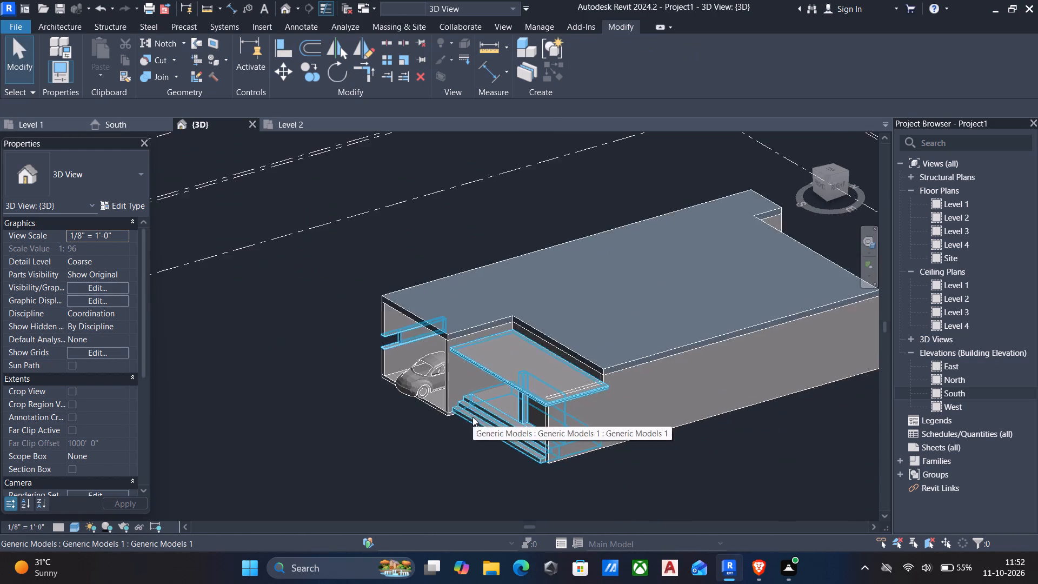
# Examine the house's front facade, roof, porch and open carport side in the 3D view.
pyautogui.moveTo(472, 417); pyautogui.dragTo(369, 296, button='middle')
pyautogui.moveTo(369, 296); pyautogui.dragTo(528, 228, button='middle')
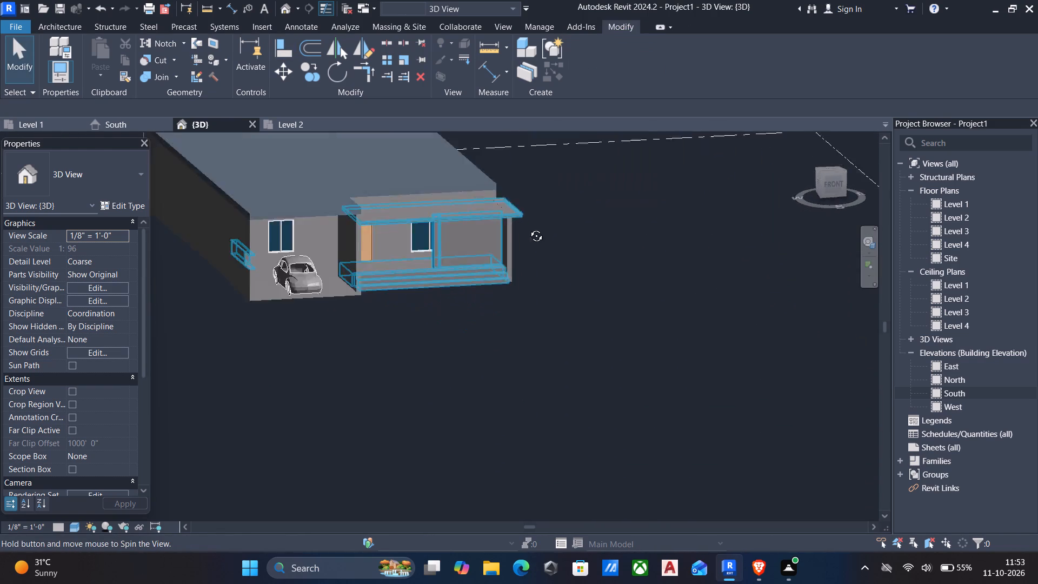
pyautogui.moveTo(528, 228); pyautogui.dragTo(463, 218, button='middle')
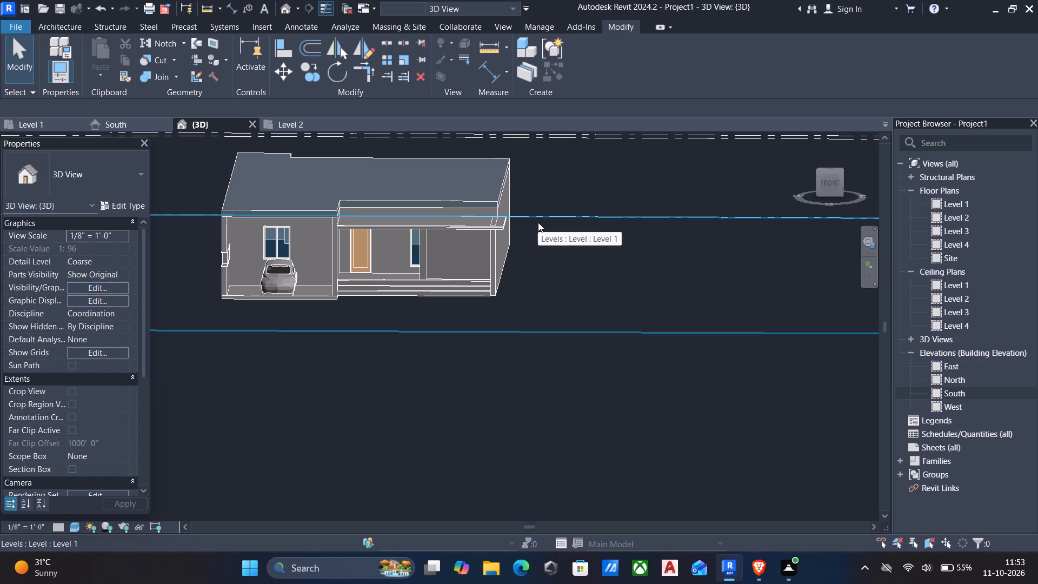
pyautogui.moveTo(560, 275); pyautogui.dragTo(563, 279, button='middle')
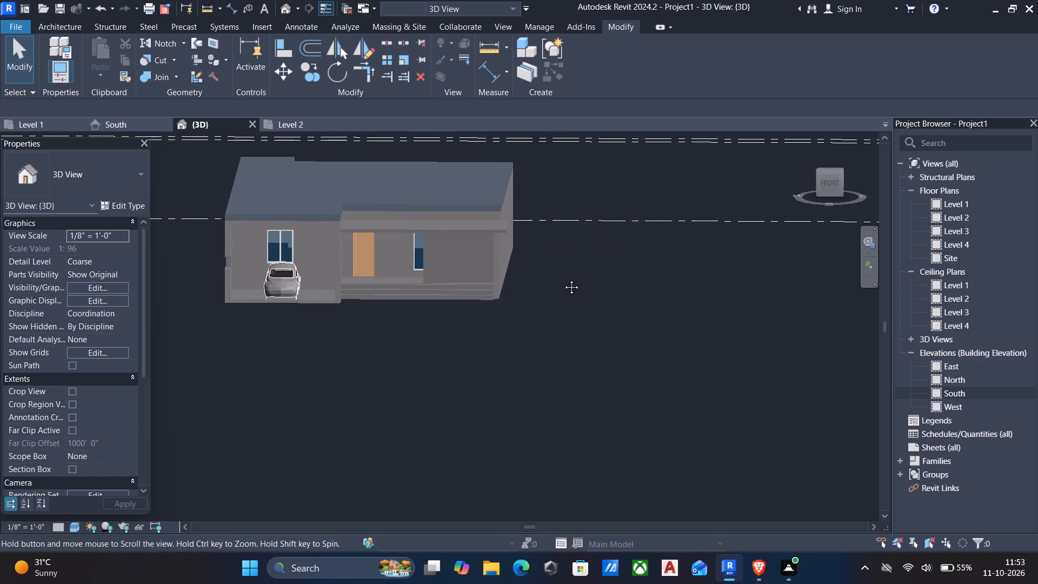
pyautogui.moveTo(563, 279); pyautogui.dragTo(649, 360, button='middle')
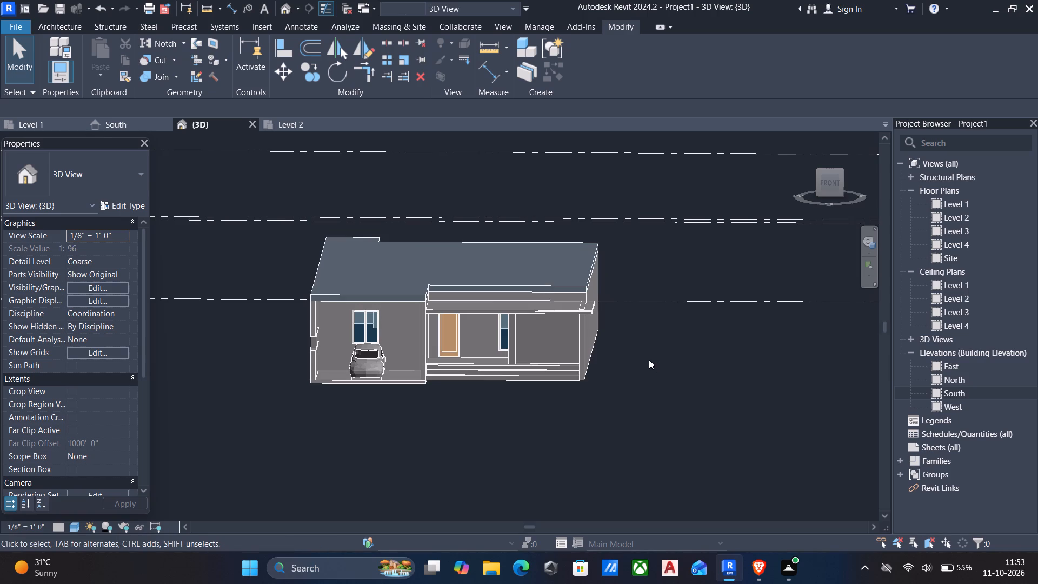
pyautogui.middleClick(649, 360)
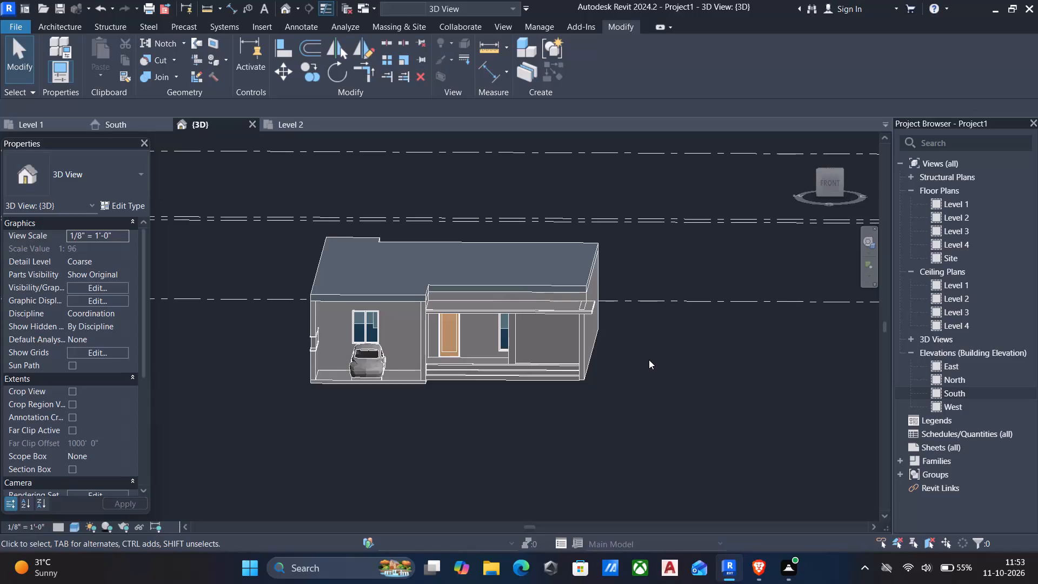
pyautogui.middleClick(649, 360)
pyautogui.scroll(6, 516, 274)
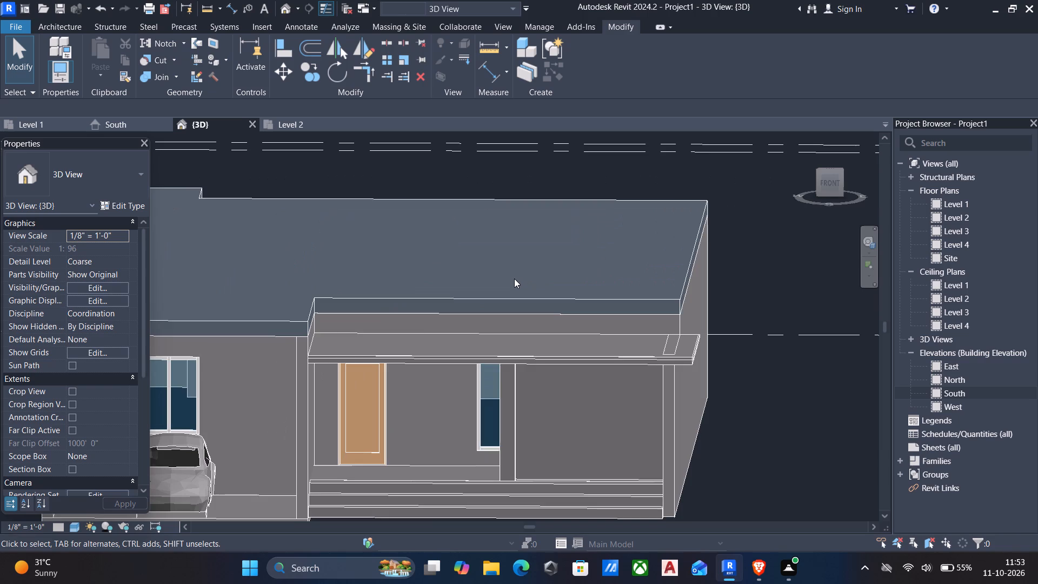
pyautogui.scroll(6, 514, 278)
pyautogui.scroll(4, 428, 257)
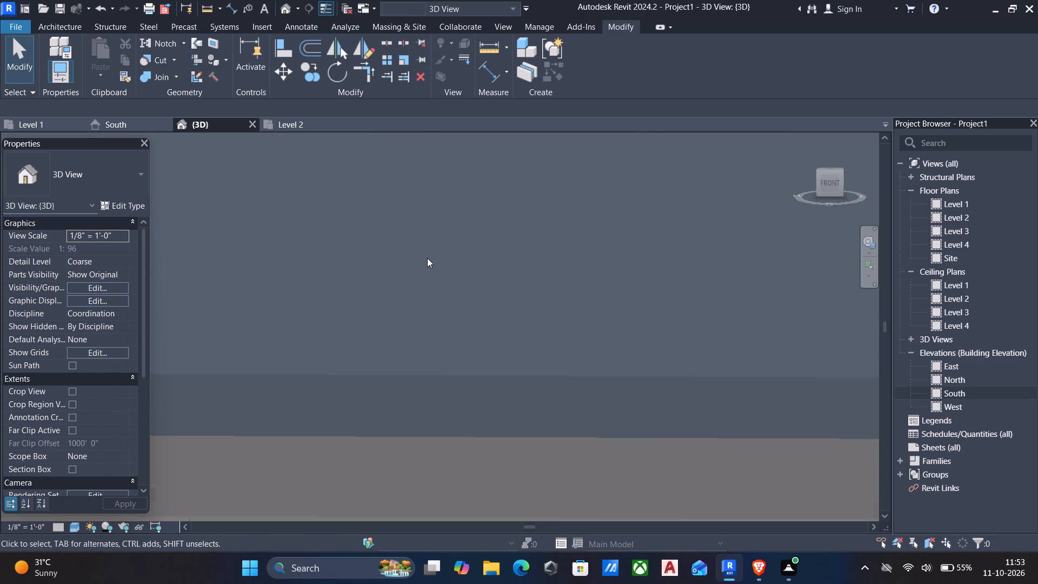
pyautogui.scroll(1, 427, 258)
pyautogui.scroll(-13, 428, 261)
pyautogui.scroll(1, 431, 264)
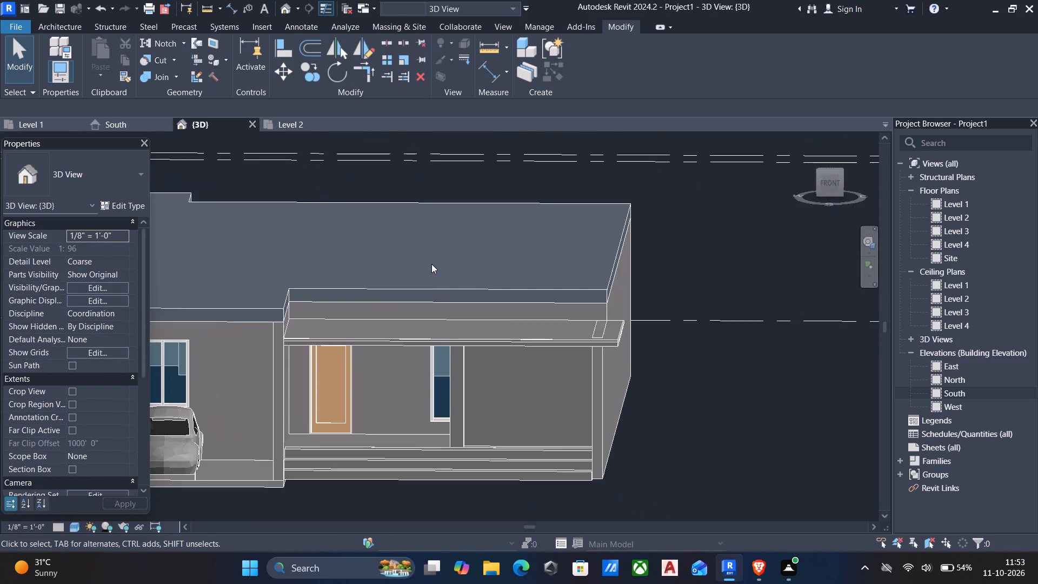
pyautogui.moveTo(431, 264); pyautogui.dragTo(491, 323, button='middle')
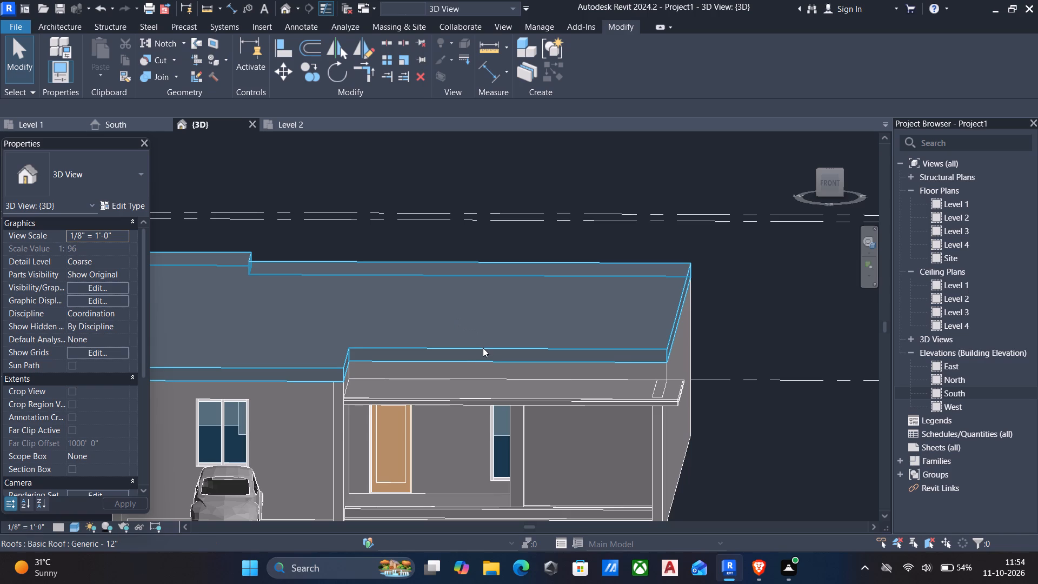
pyautogui.press('*')
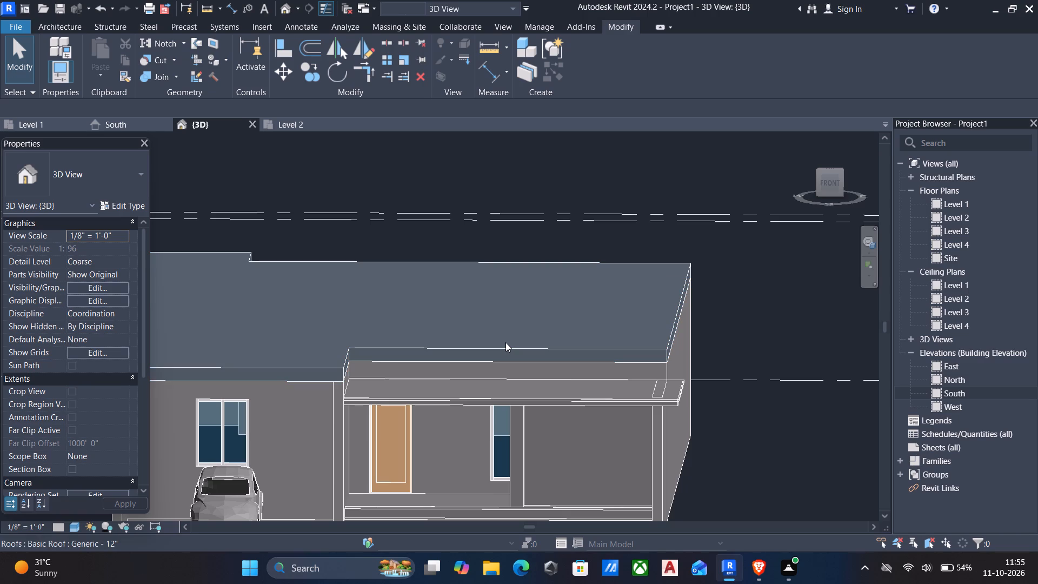
pyautogui.moveTo(463, 363); pyautogui.dragTo(610, 213, button='middle')
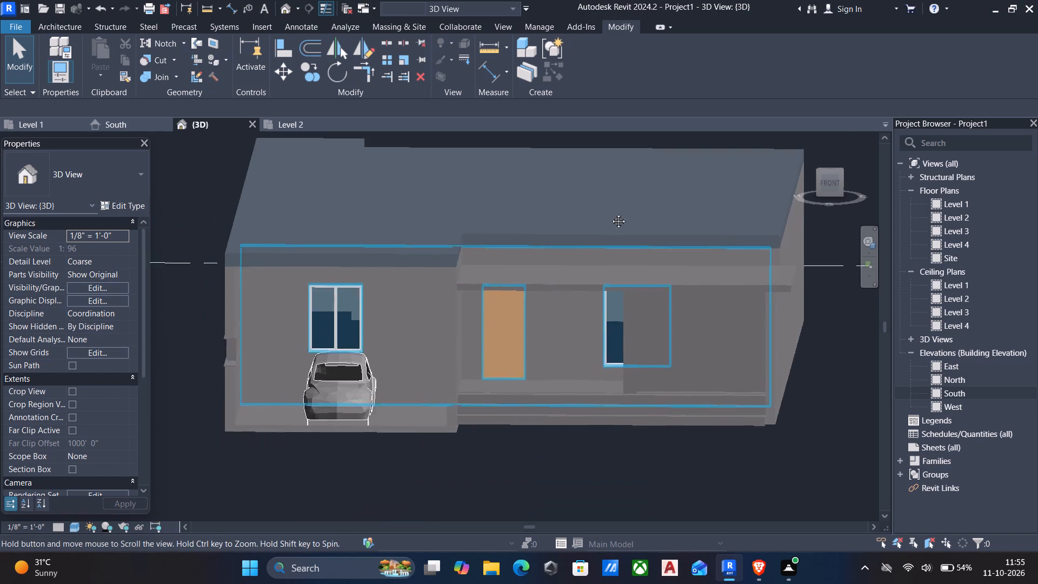
pyautogui.moveTo(610, 213); pyautogui.dragTo(603, 220, button='middle')
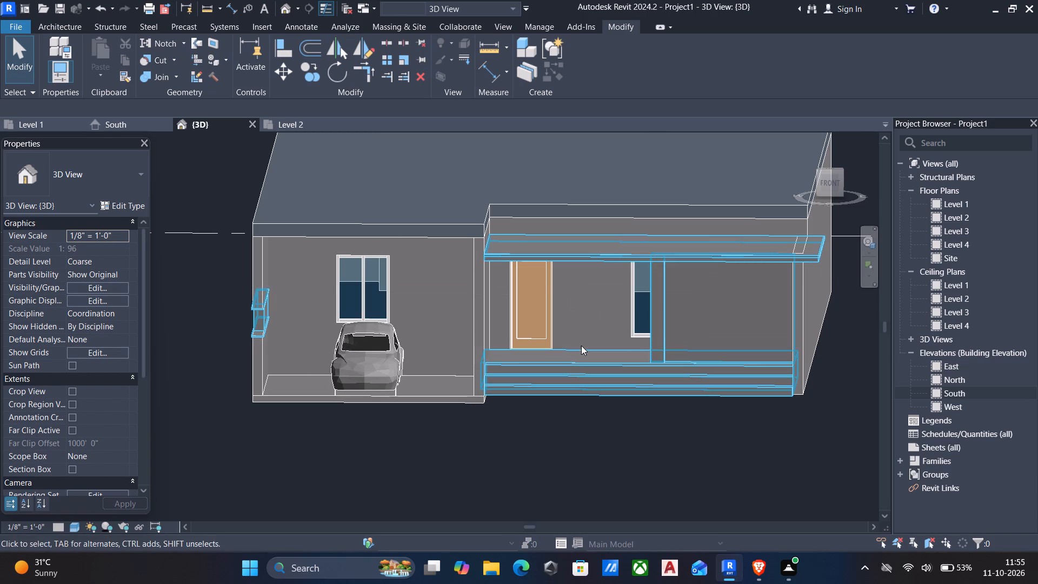
pyautogui.keyDown('shift'); pyautogui.moveTo(485, 248); pyautogui.dragTo(615, 216, button='middle'); pyautogui.keyUp('shift')
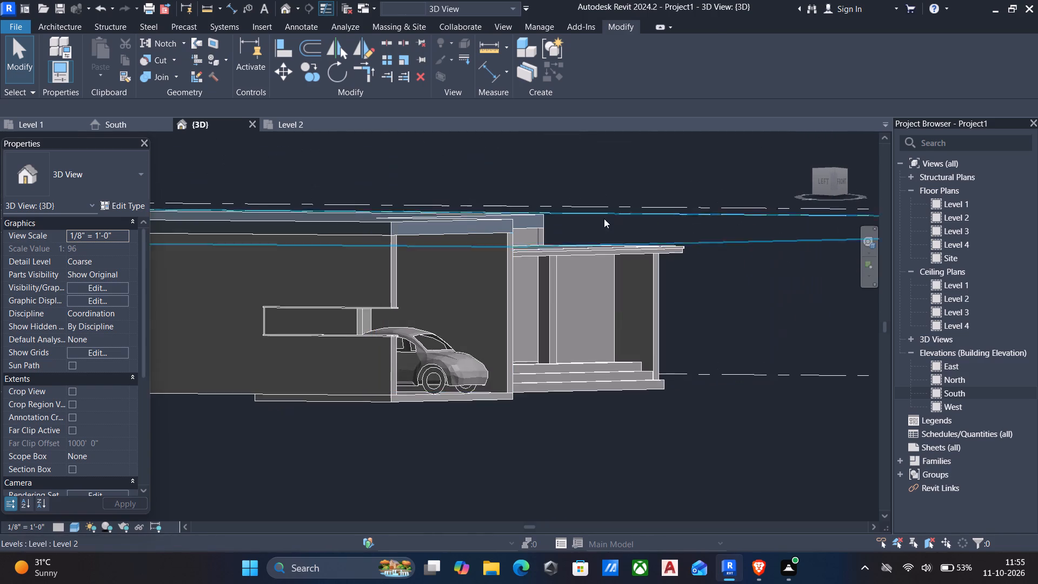
pyautogui.moveTo(360, 330); pyautogui.dragTo(603, 273, button='middle')
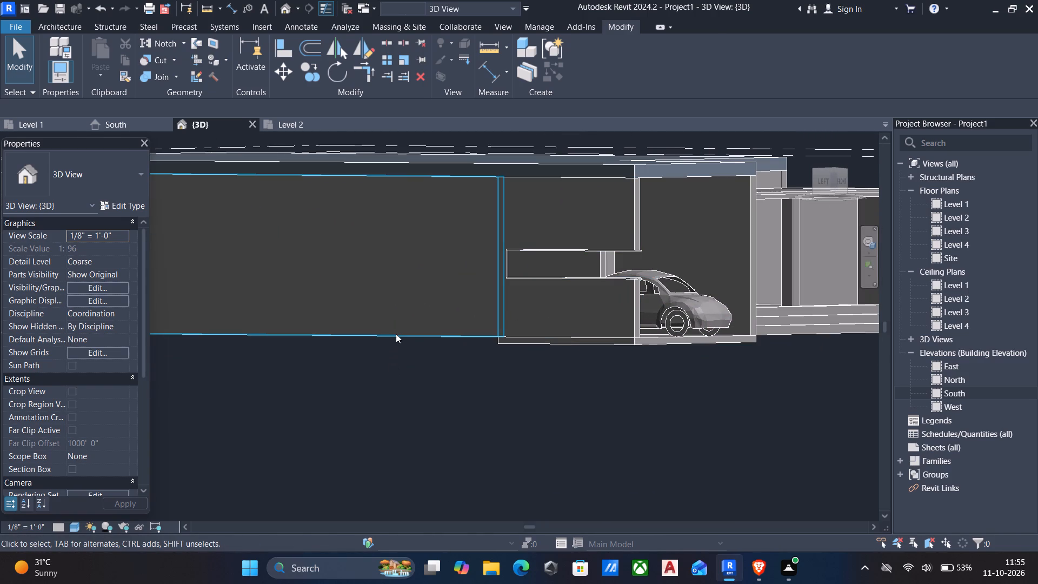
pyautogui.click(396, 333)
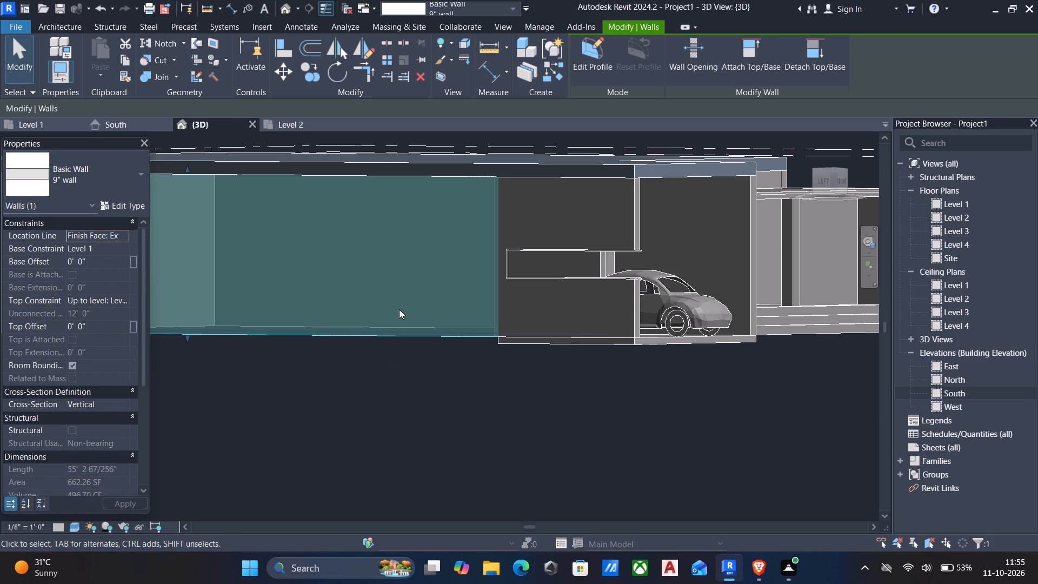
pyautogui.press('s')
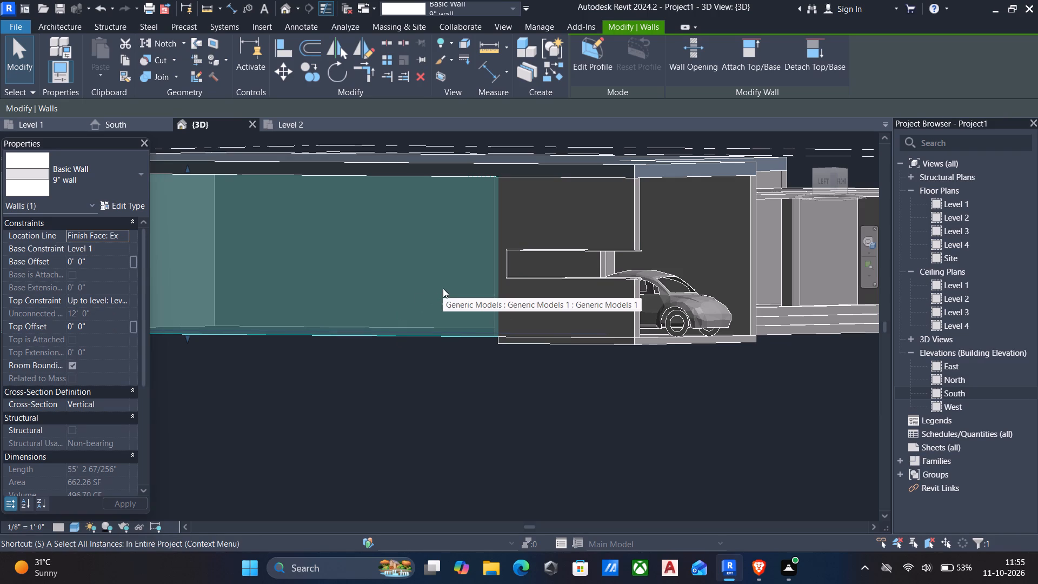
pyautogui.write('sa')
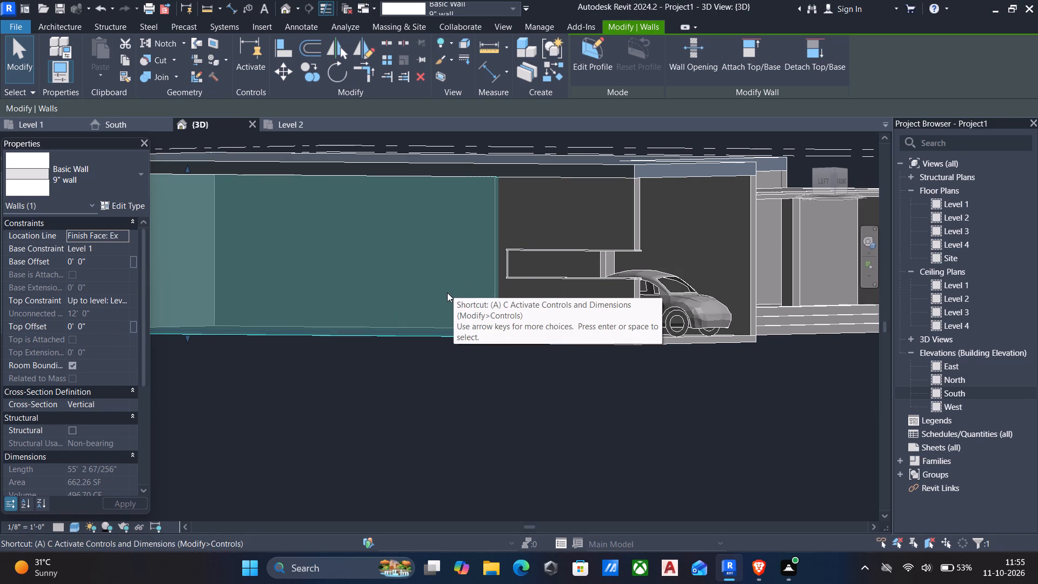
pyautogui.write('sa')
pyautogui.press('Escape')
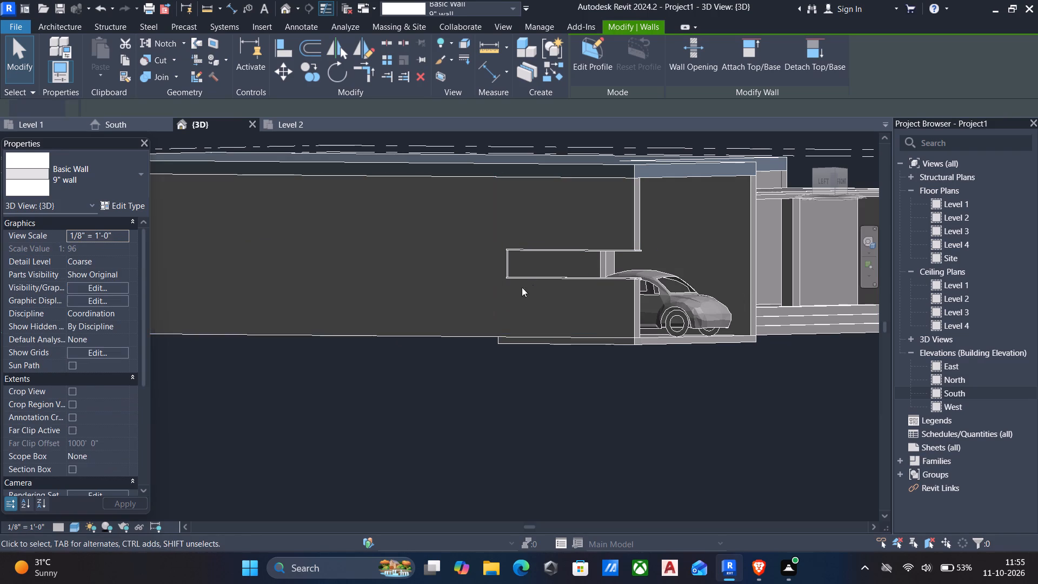
# Select every 9" wall in the entire project, copy them and paste them aligned to Level 3.
pyautogui.click(427, 334)
pyautogui.write('sa')
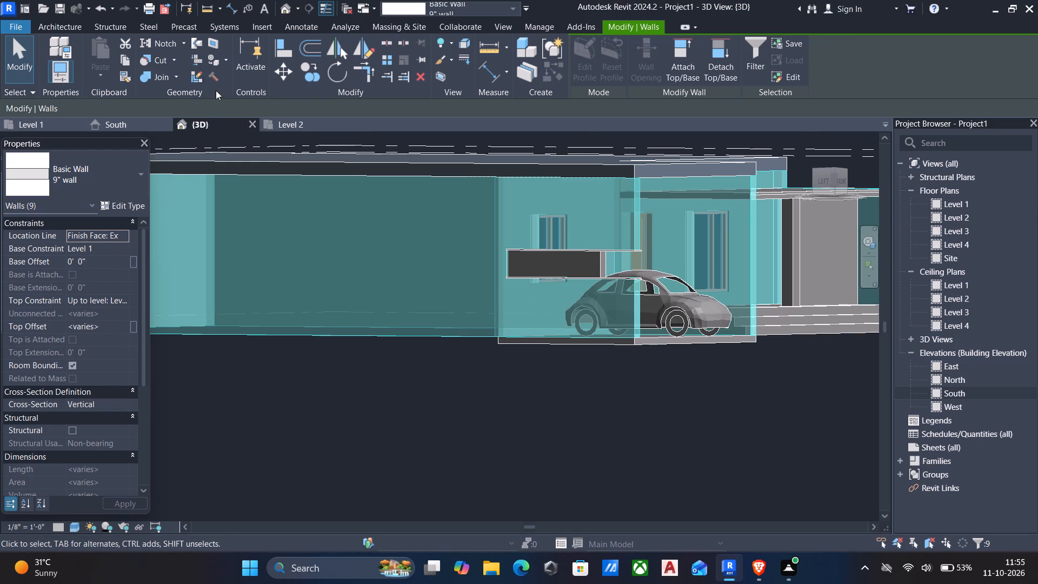
pyautogui.click(125, 59)
pyautogui.click(102, 76)
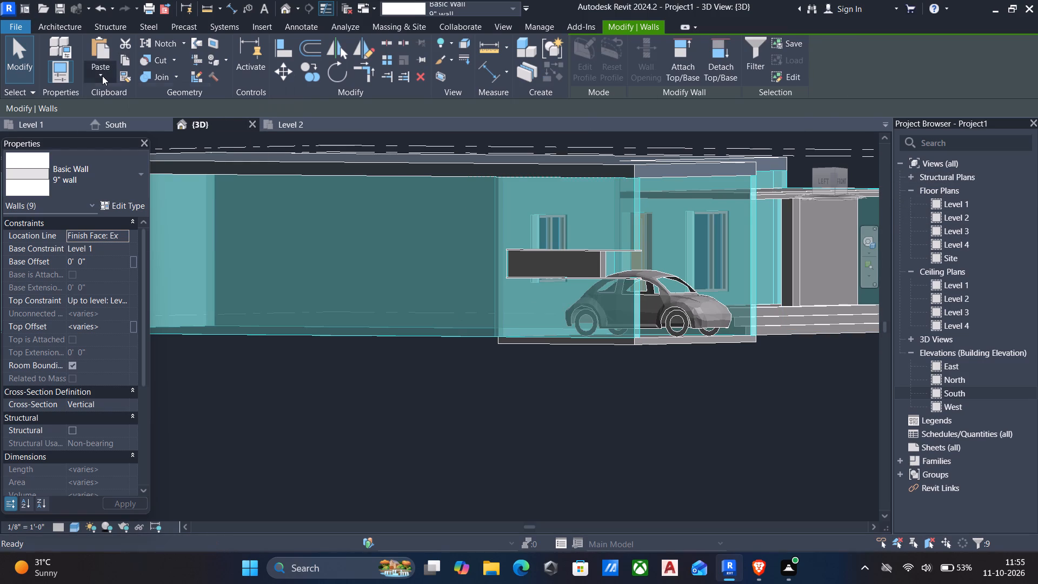
pyautogui.click(159, 129)
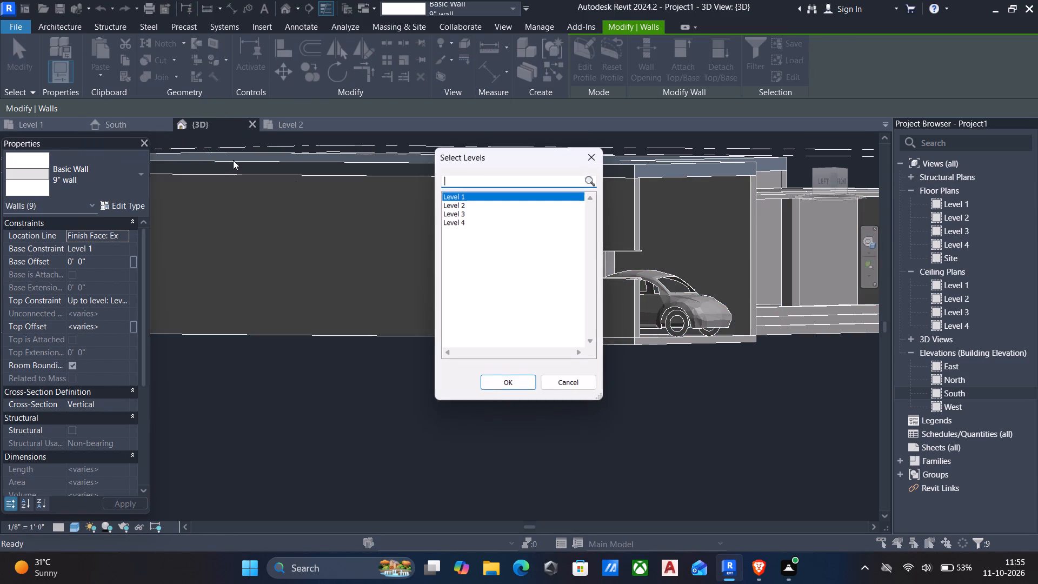
pyautogui.click(461, 212)
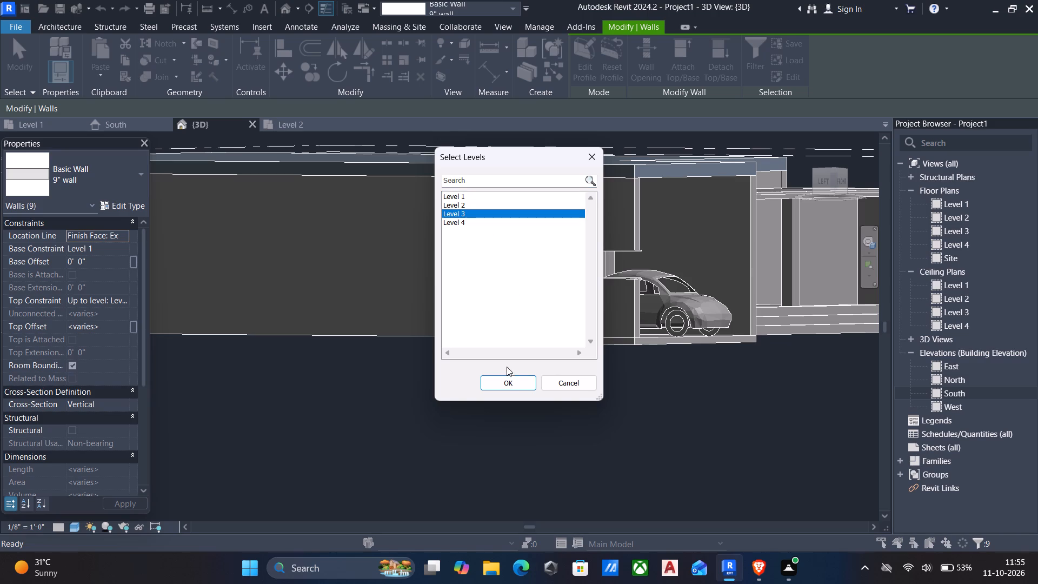
pyautogui.click(504, 384)
pyautogui.moveTo(673, 206); pyautogui.dragTo(660, 275, button='middle')
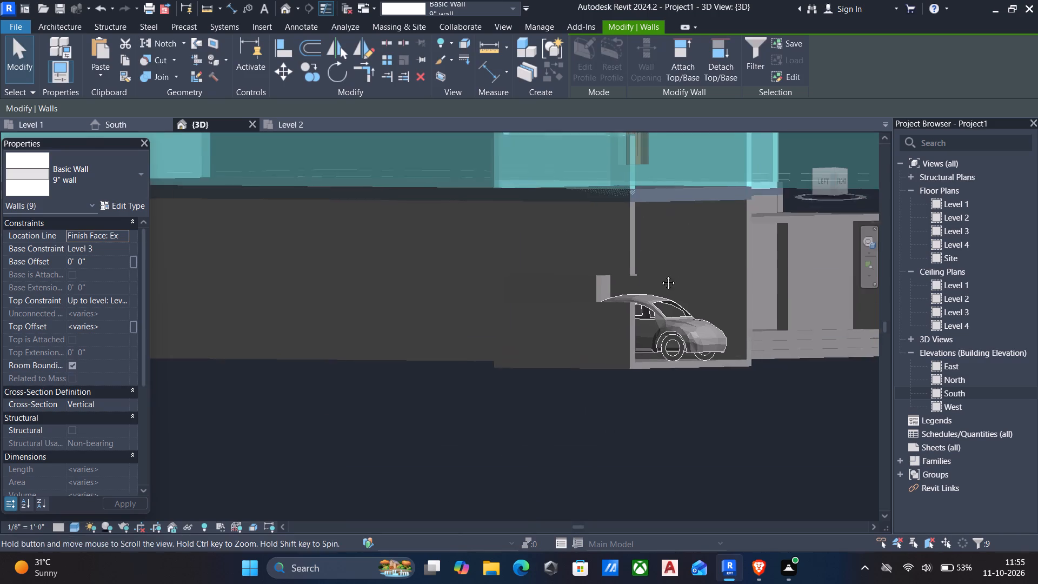
pyautogui.moveTo(660, 275); pyautogui.dragTo(657, 291, button='middle')
pyautogui.scroll(-6, 670, 263)
pyautogui.press('Escape')
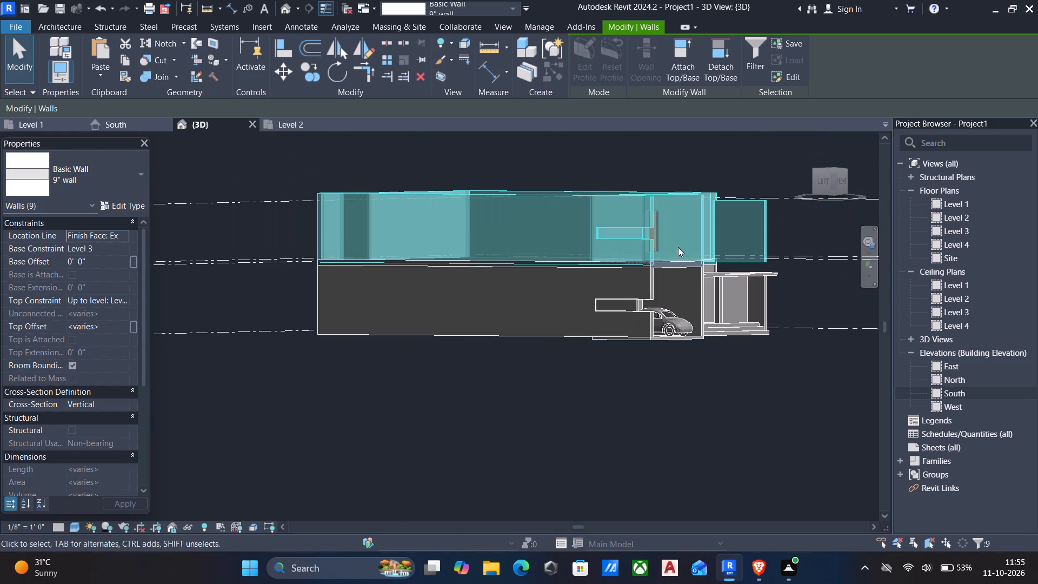
# Delete the copied upper-storey wall with the horizontal opening above the carport's side wall.
pyautogui.click(630, 221)
pyautogui.click(634, 224)
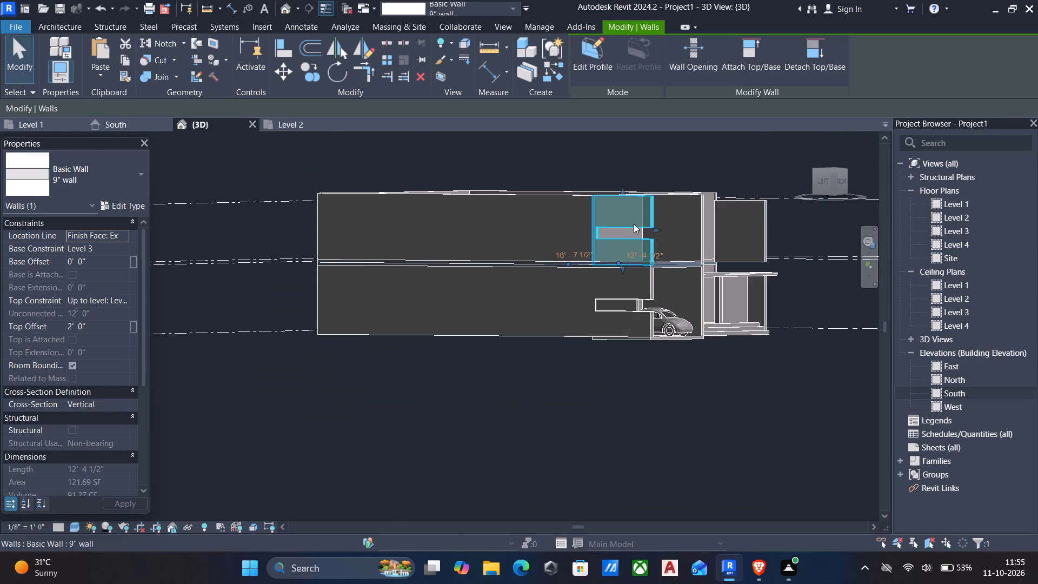
pyautogui.press('Delete')
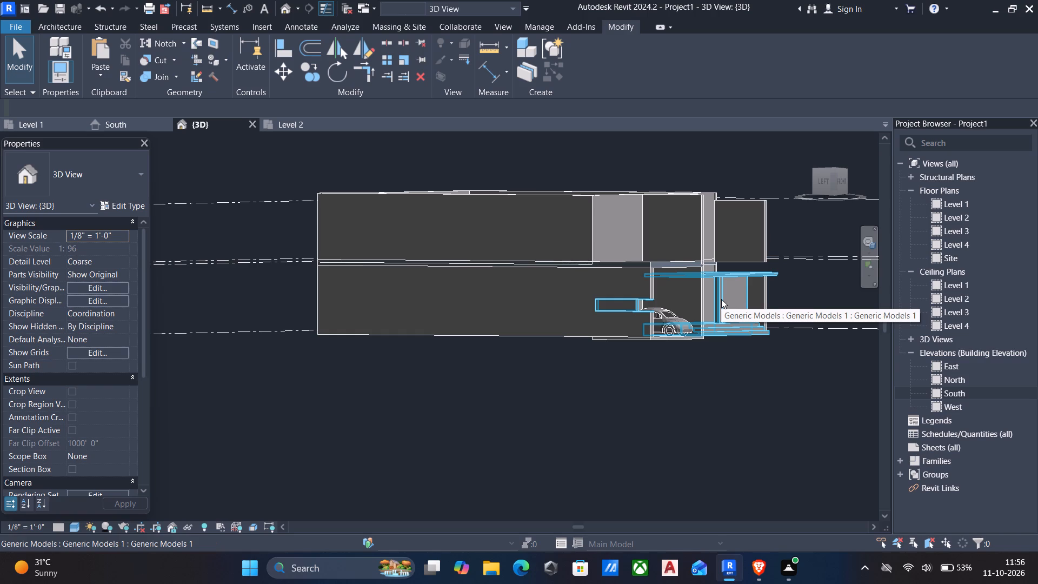
# Within the in-place entrance model, copy the porch column extrusion, paste it aligned to Level 3, and finish the model.
pyautogui.click(721, 299)
pyautogui.click(578, 52)
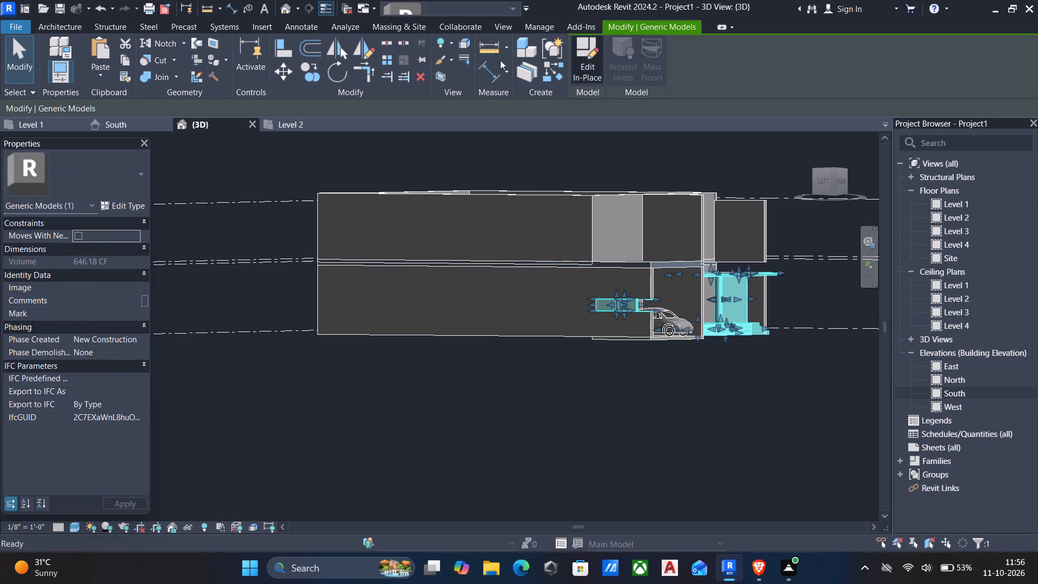
pyautogui.click(713, 301)
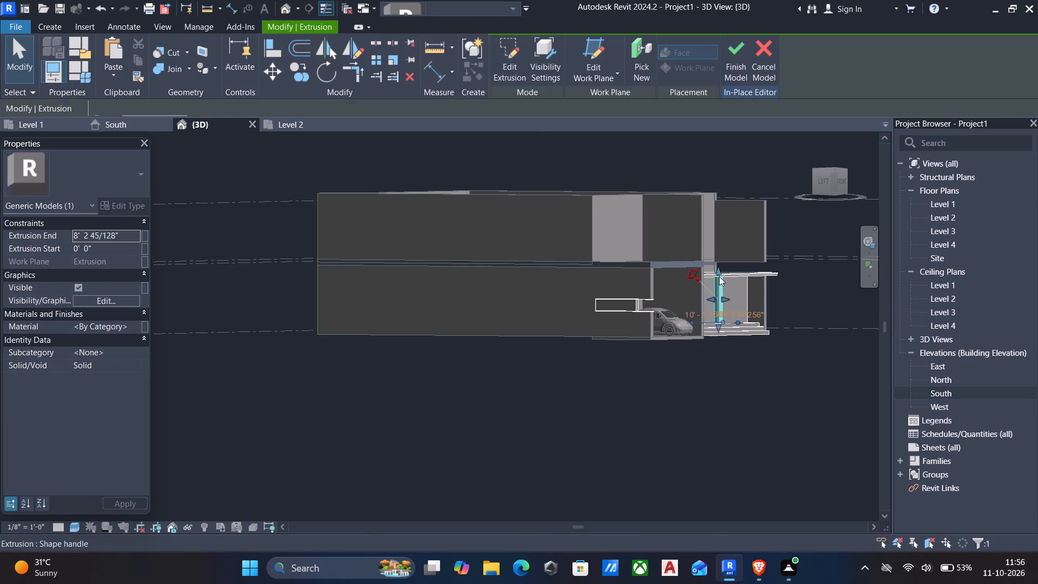
pyautogui.click(132, 59)
pyautogui.click(106, 76)
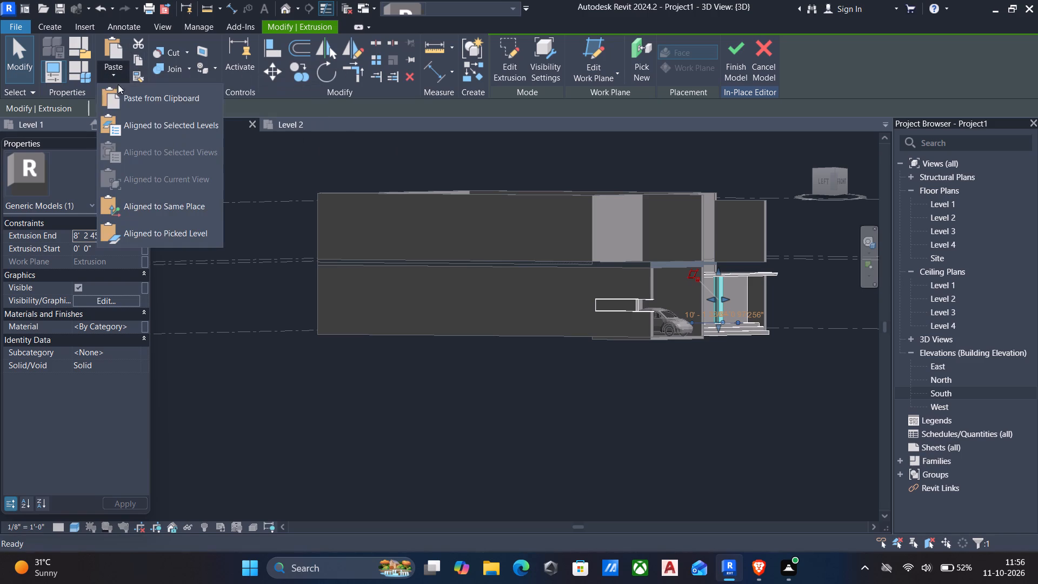
pyautogui.click(157, 129)
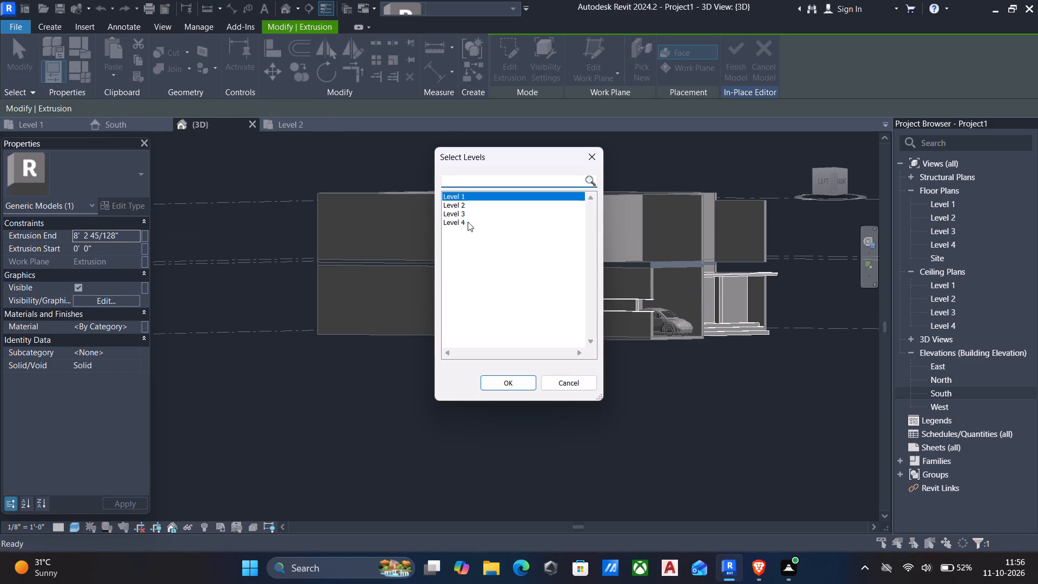
pyautogui.click(462, 214)
pyautogui.click(507, 381)
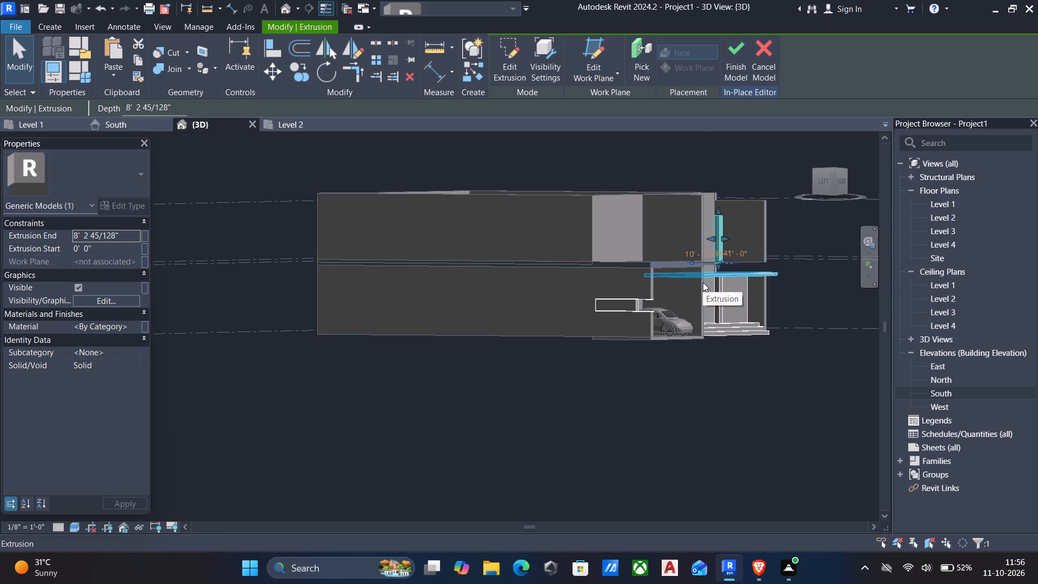
pyautogui.click(739, 49)
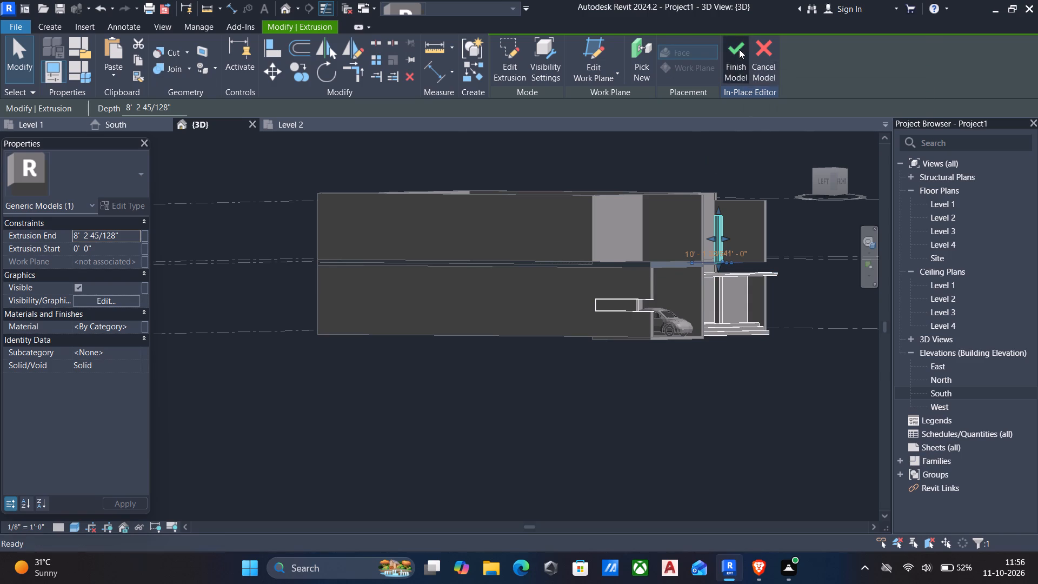
# Examine the upper-storey walls, pasted porch column, carport and entrance of the house from the front in the 3D view.
pyautogui.scroll(-2, 724, 151)
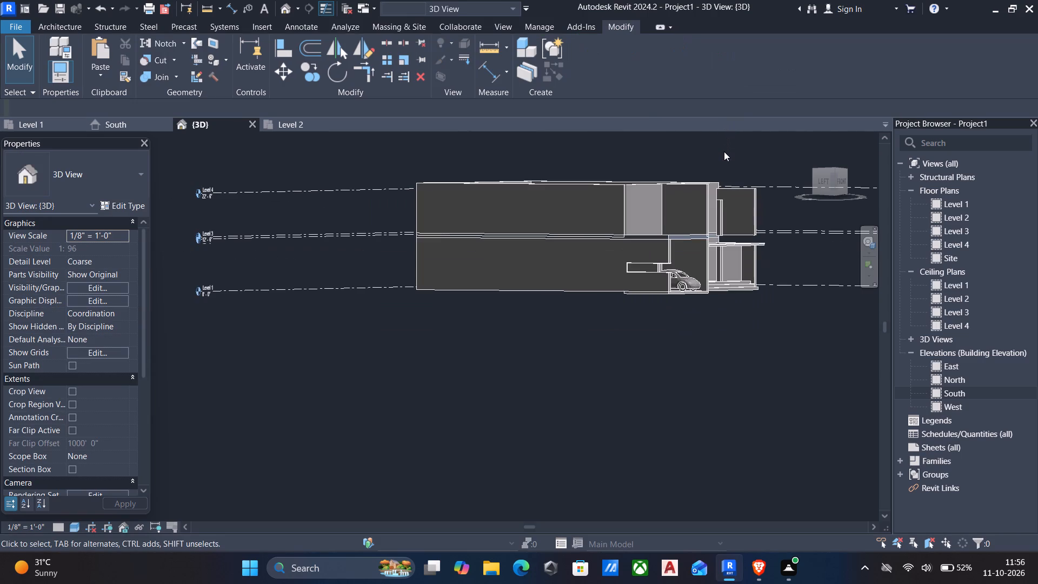
pyautogui.scroll(-2, 611, 229)
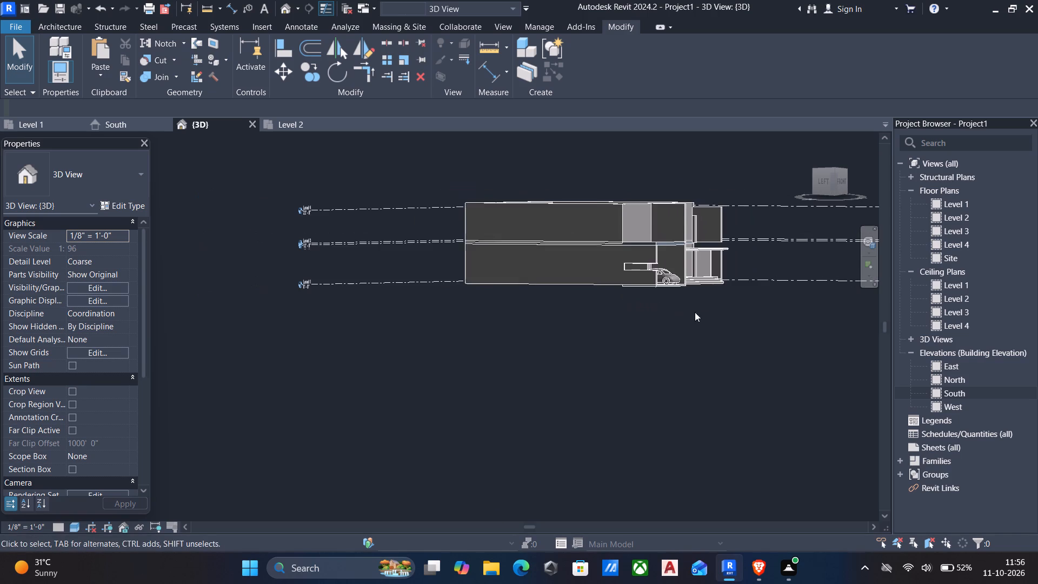
pyautogui.scroll(-2, 706, 315)
pyautogui.keyDown('shift'); pyautogui.moveTo(717, 308); pyautogui.dragTo(530, 349, button='middle'); pyautogui.keyUp('shift')
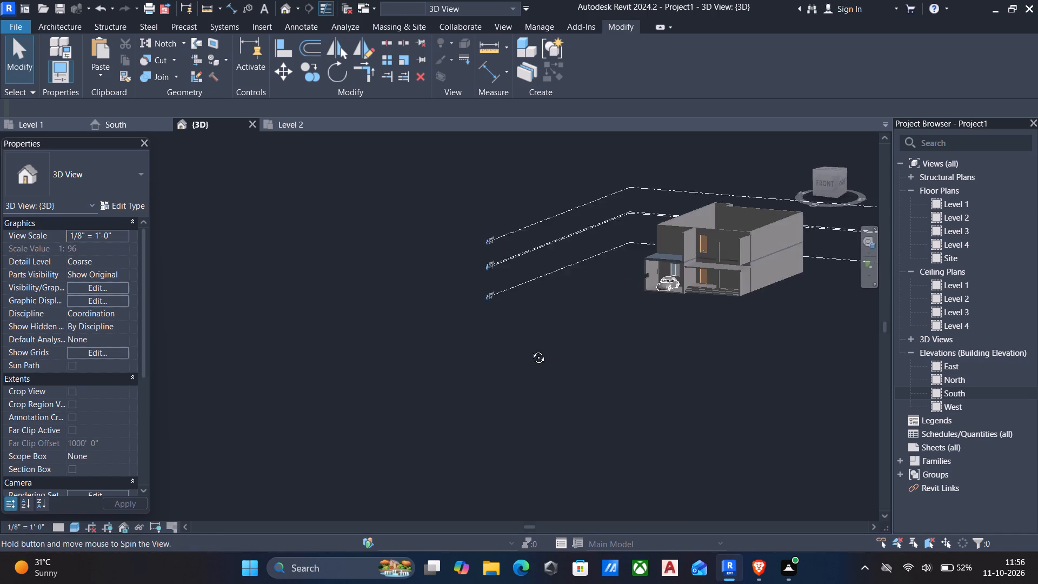
pyautogui.keyDown('shift'); pyautogui.moveTo(530, 349); pyautogui.dragTo(633, 333, button='middle'); pyautogui.keyUp('shift')
pyautogui.scroll(8, 666, 300)
pyautogui.keyDown('shift'); pyautogui.moveTo(708, 245); pyautogui.dragTo(590, 267, button='middle'); pyautogui.keyUp('shift')
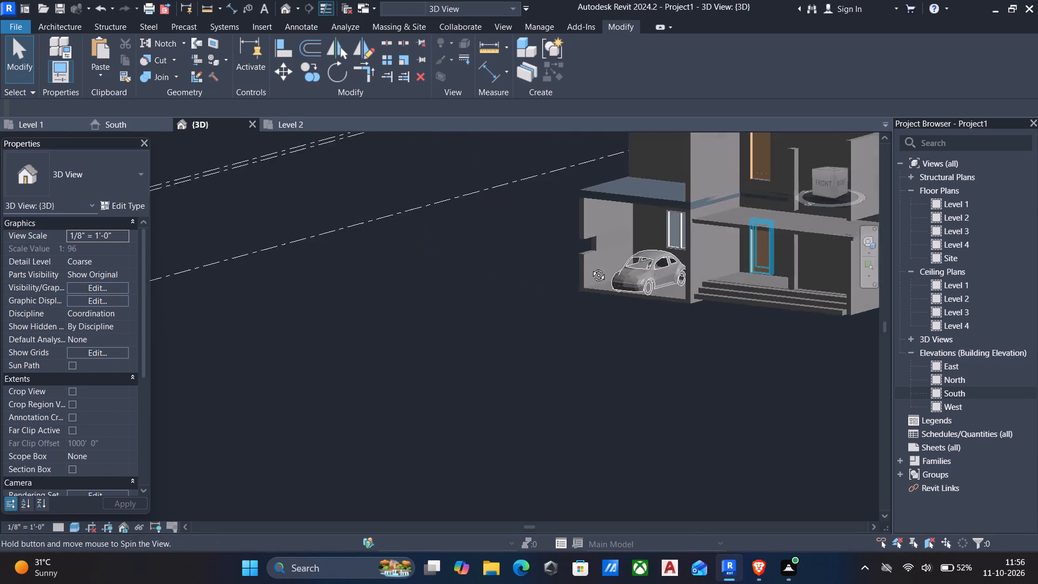
pyautogui.keyDown('shift'); pyautogui.moveTo(590, 267); pyautogui.dragTo(658, 269, button='middle'); pyautogui.keyUp('shift')
pyautogui.moveTo(691, 239); pyautogui.dragTo(701, 223, button='middle')
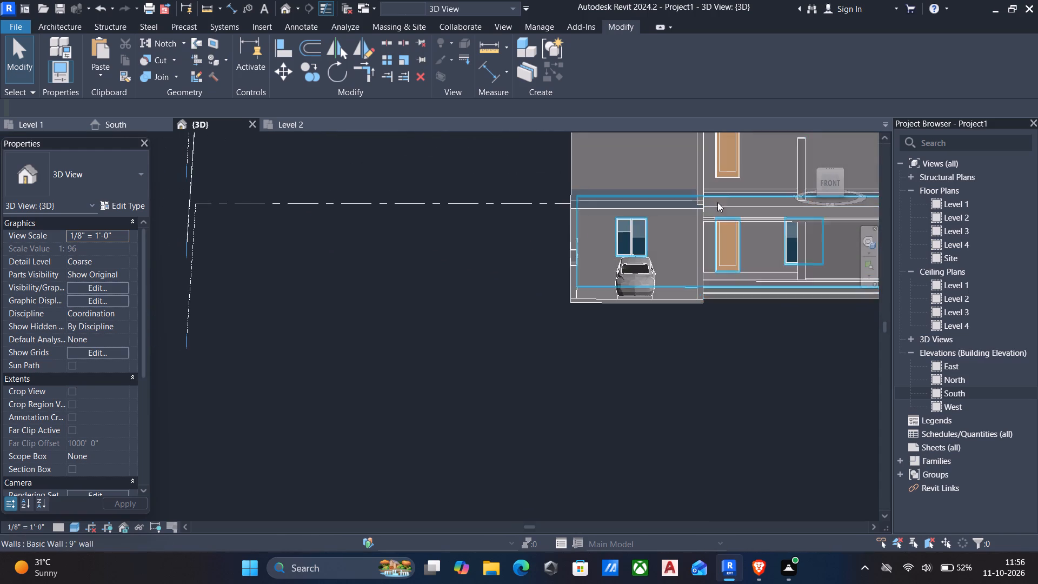
pyautogui.moveTo(717, 202); pyautogui.dragTo(646, 267, button='middle')
pyautogui.scroll(6, 610, 236)
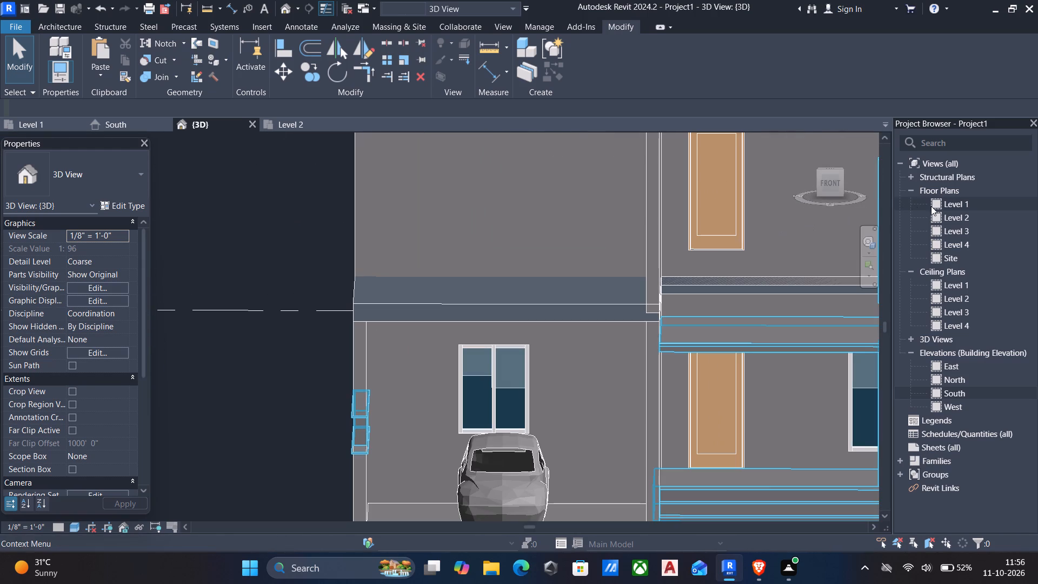
# Inspect where the Level 2 roof slab meets the upper-storey walls, from the front and along the carport side.
pyautogui.click(823, 183)
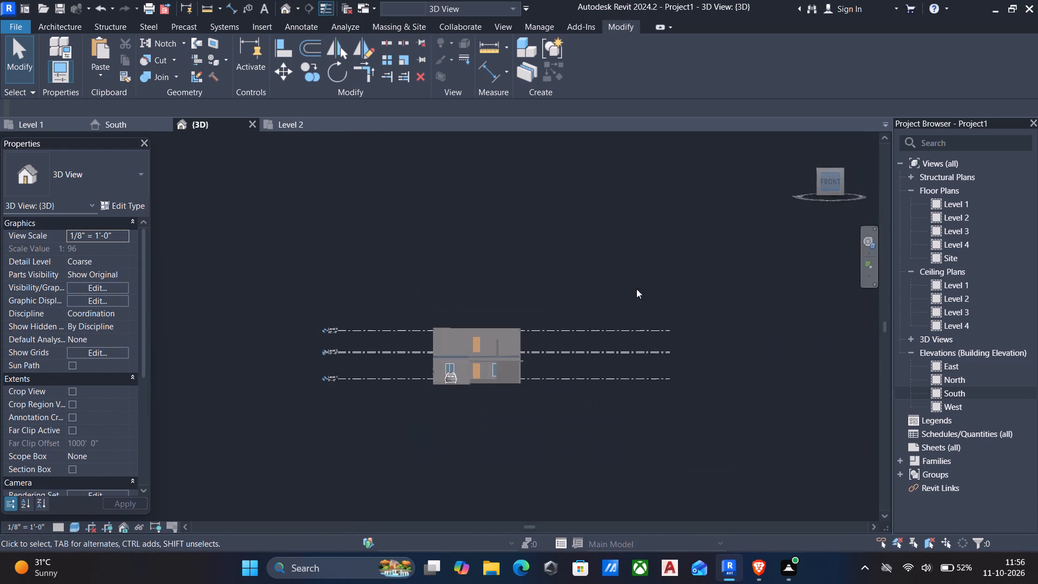
pyautogui.scroll(5, 442, 343)
pyautogui.scroll(6, 374, 321)
pyautogui.scroll(6, 443, 310)
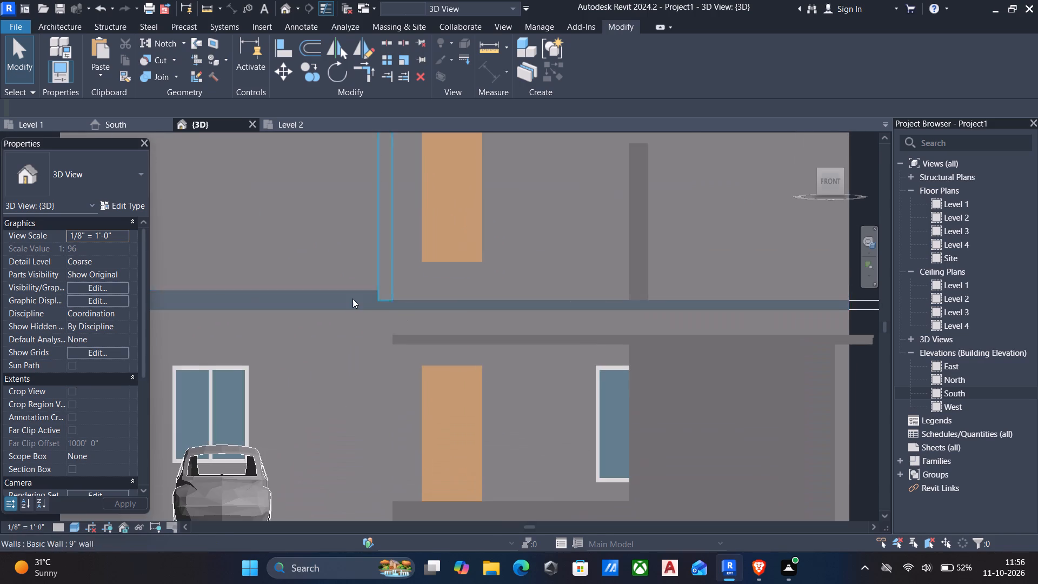
pyautogui.scroll(5, 352, 298)
pyautogui.click(374, 287)
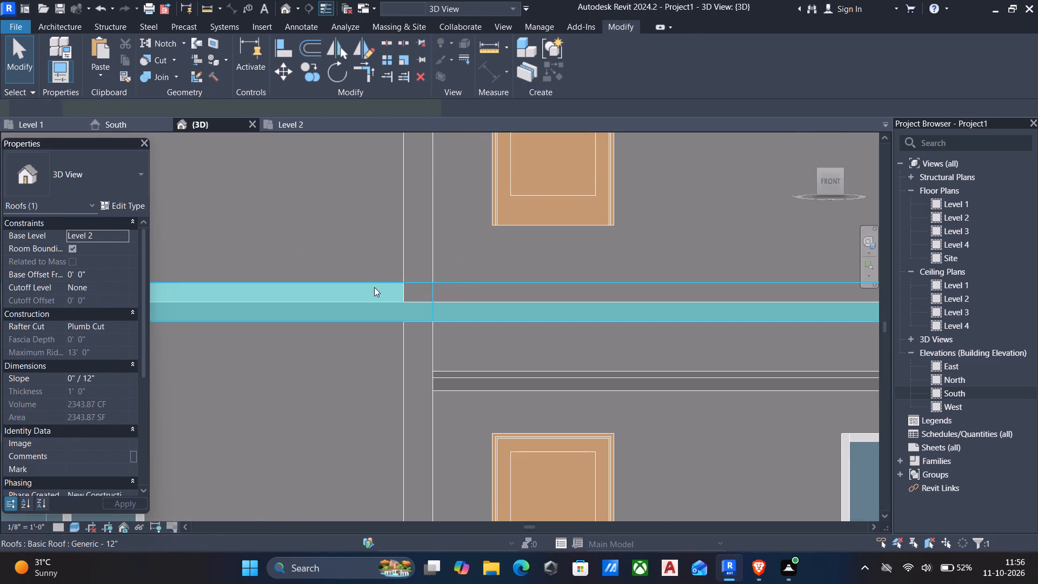
pyautogui.scroll(-6, 489, 247)
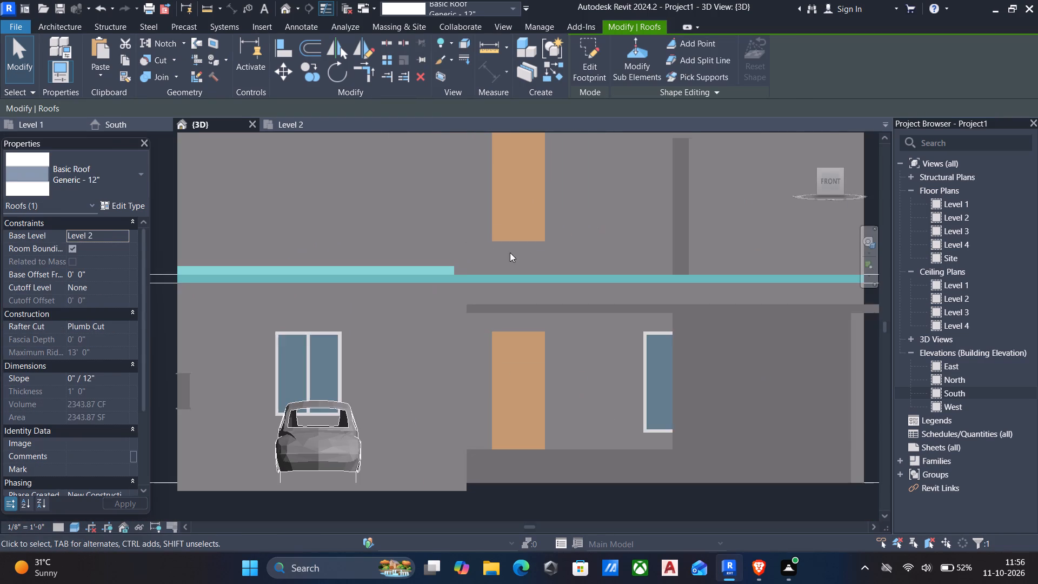
pyautogui.press('Escape')
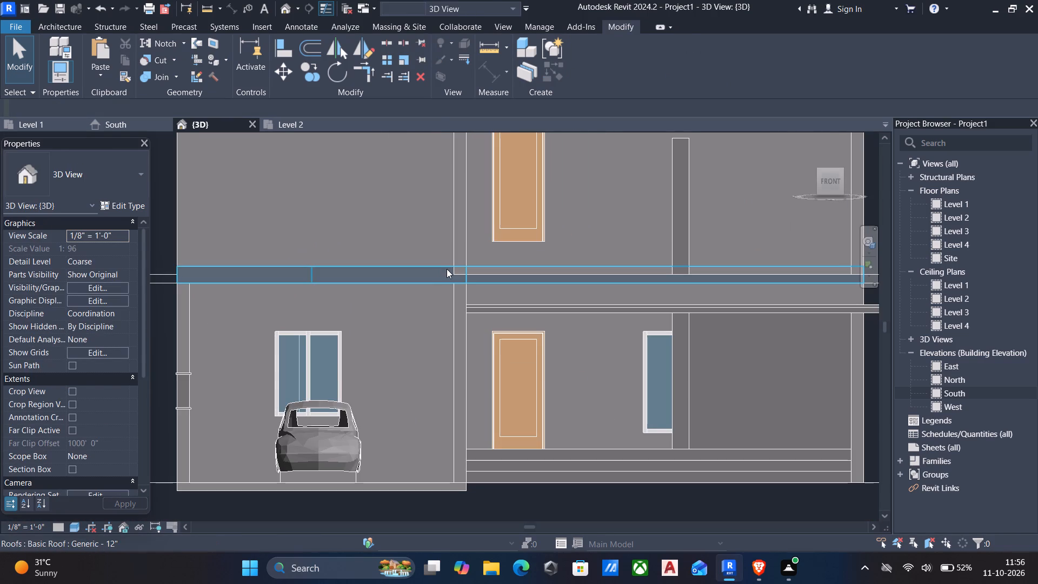
pyautogui.click(447, 269)
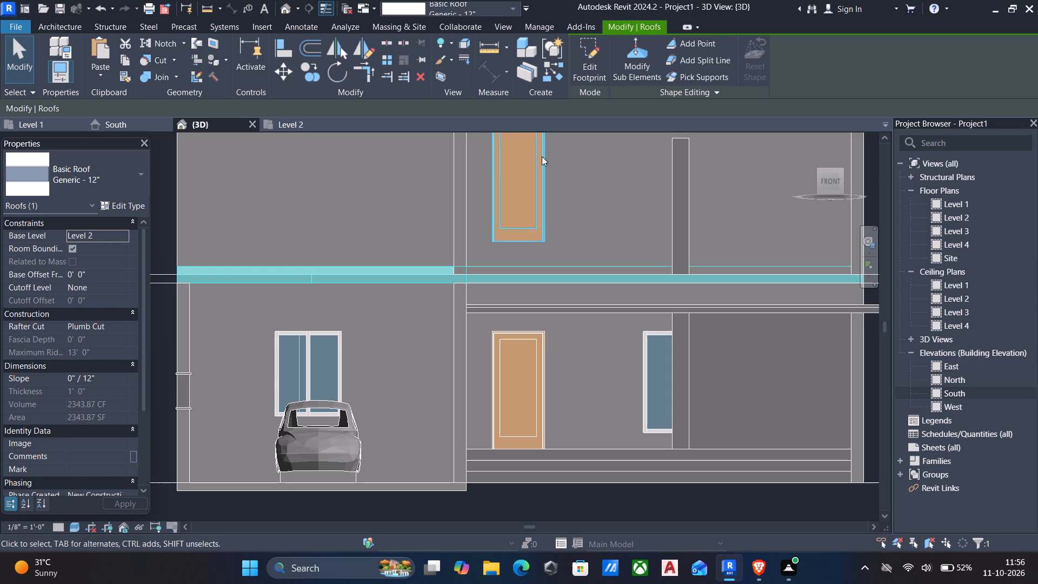
pyautogui.scroll(-3, 468, 240)
pyautogui.keyDown('shift'); pyautogui.scroll(1, 479, 222); pyautogui.keyUp('shift')
pyautogui.keyDown('shift'); pyautogui.moveTo(479, 223); pyautogui.dragTo(520, 309, button='middle'); pyautogui.keyUp('shift')
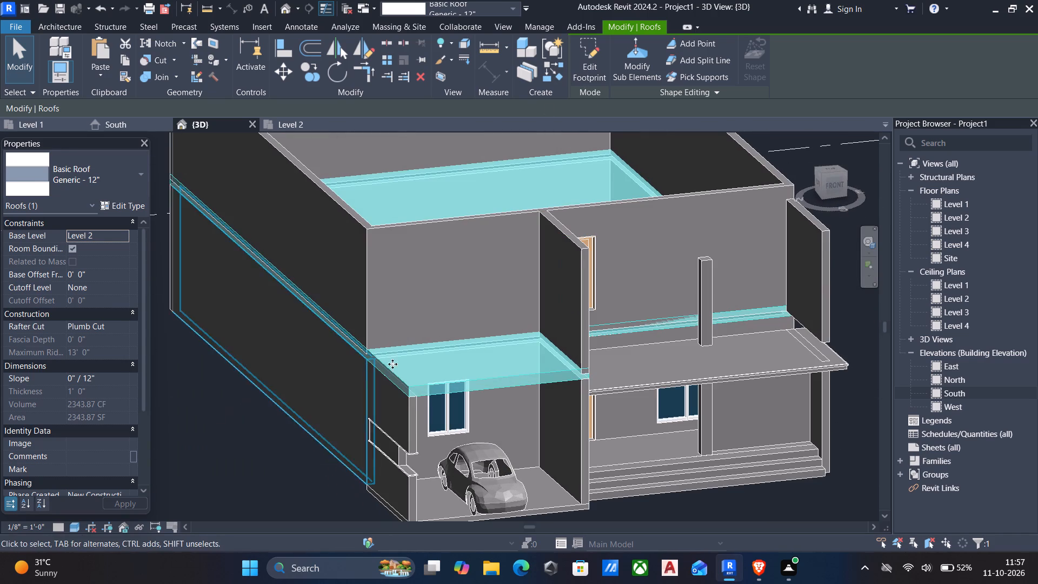
pyautogui.press('Escape')
pyautogui.scroll(4, 398, 356)
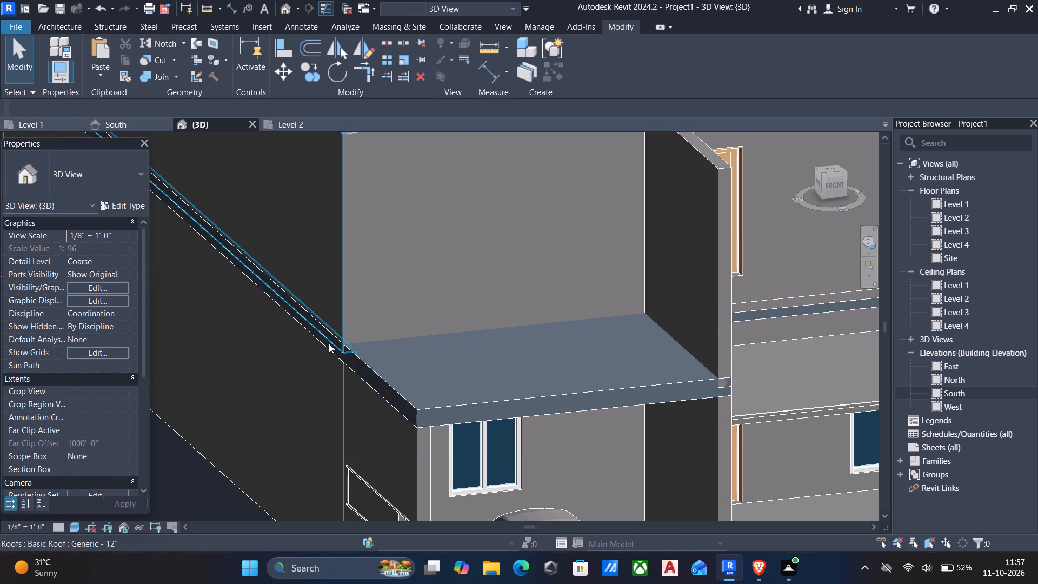
pyautogui.moveTo(327, 334); pyautogui.dragTo(398, 298, button='middle')
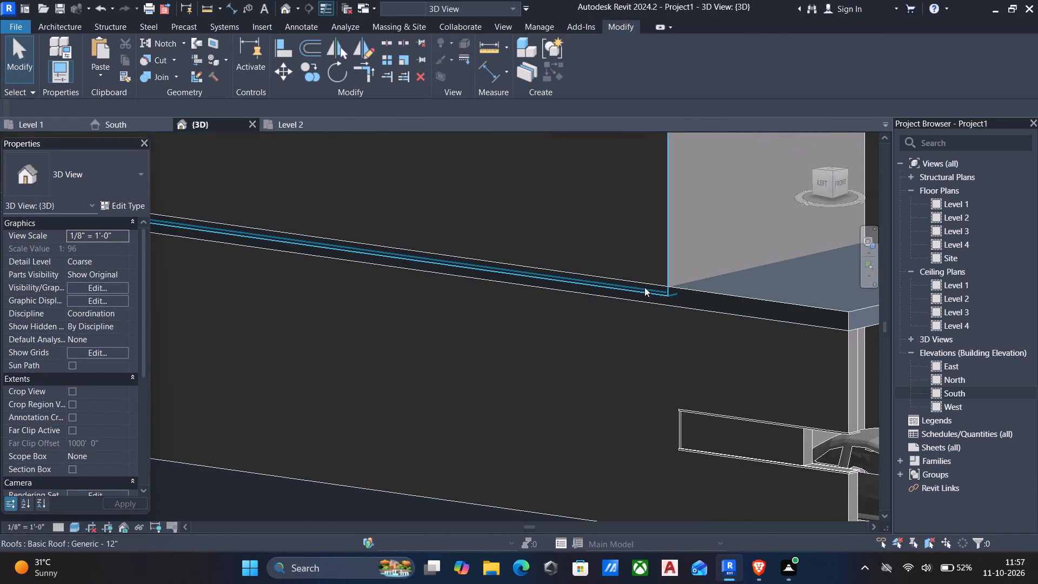
pyautogui.click(645, 287)
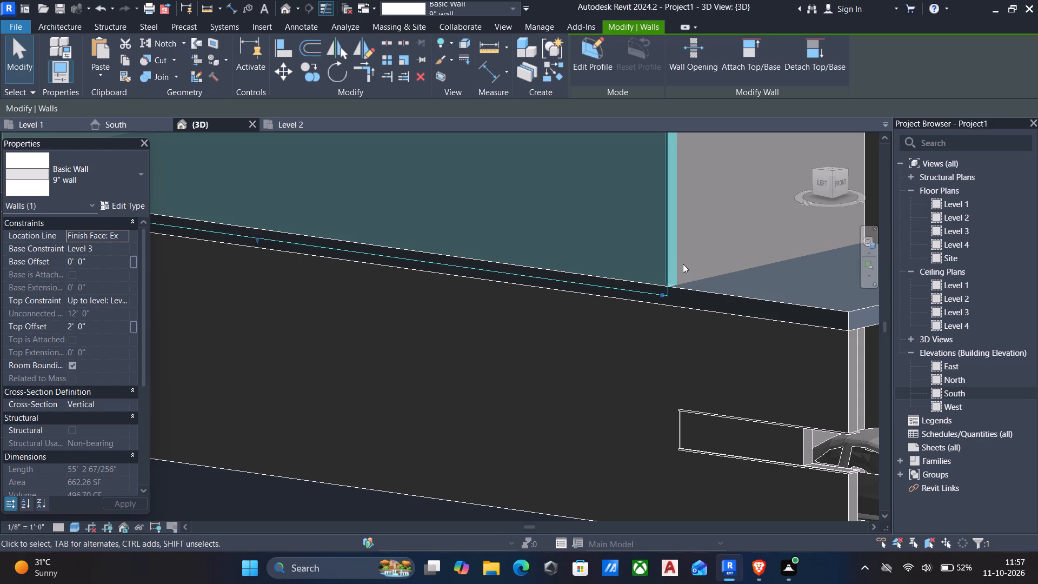
pyautogui.press('Escape')
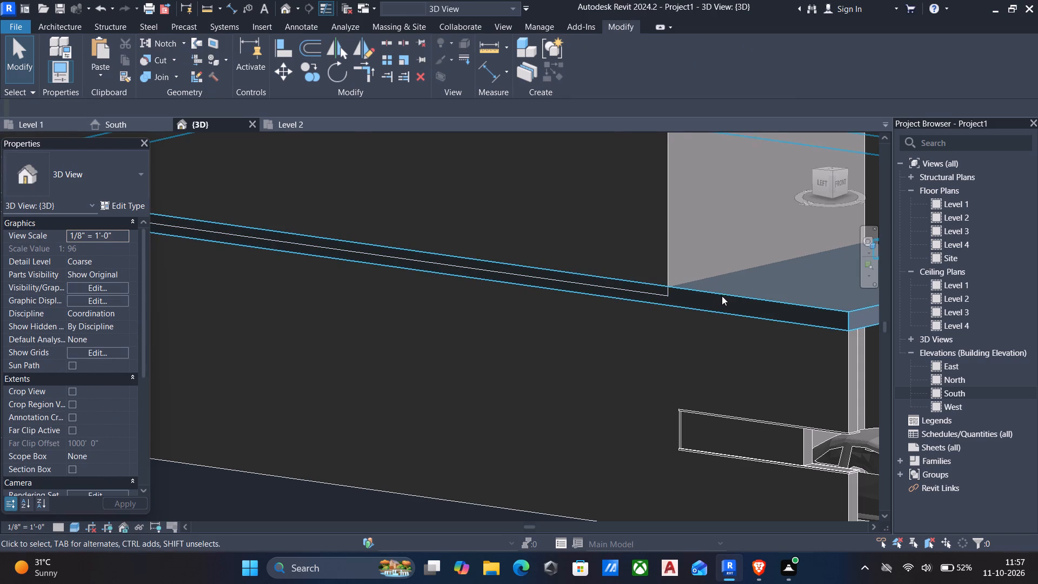
pyautogui.scroll(-5, 722, 296)
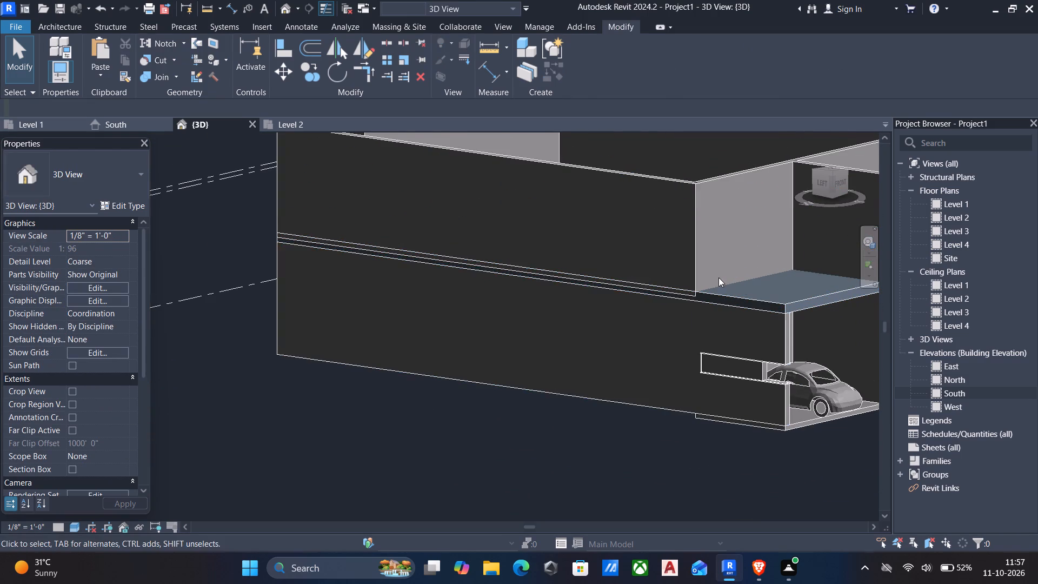
pyautogui.scroll(-1, 745, 286)
# Set the structure layer thickness of the Level 2 roof's Generic - 12" type to 6".
pyautogui.click(782, 296)
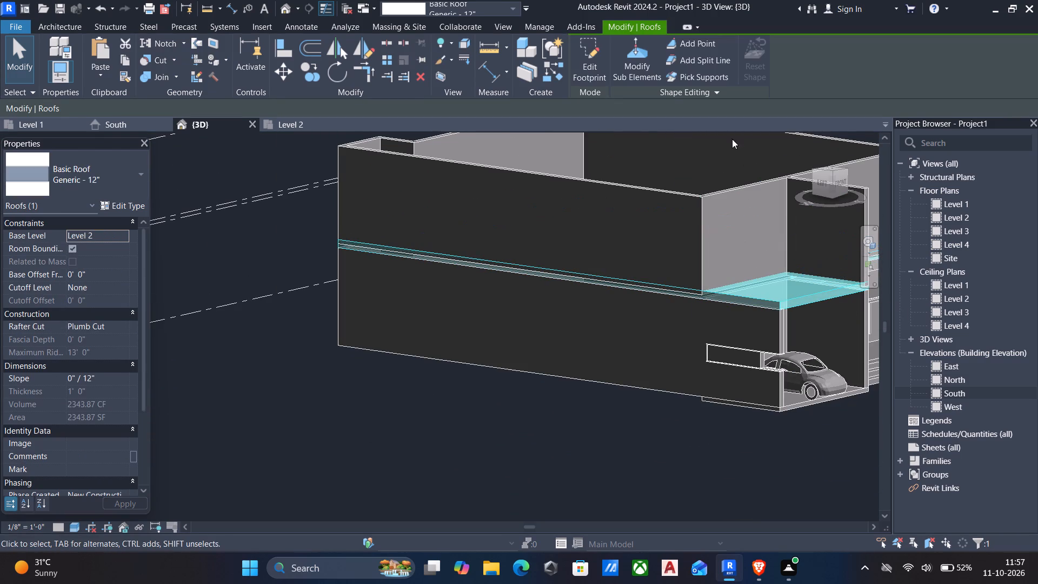
pyautogui.click(124, 205)
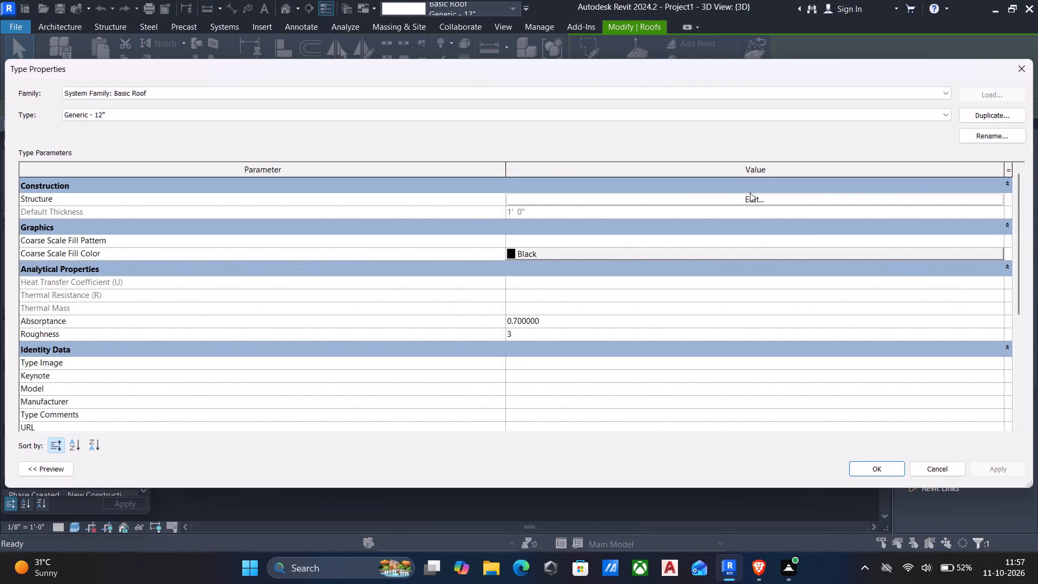
pyautogui.click(754, 197)
pyautogui.click(581, 201)
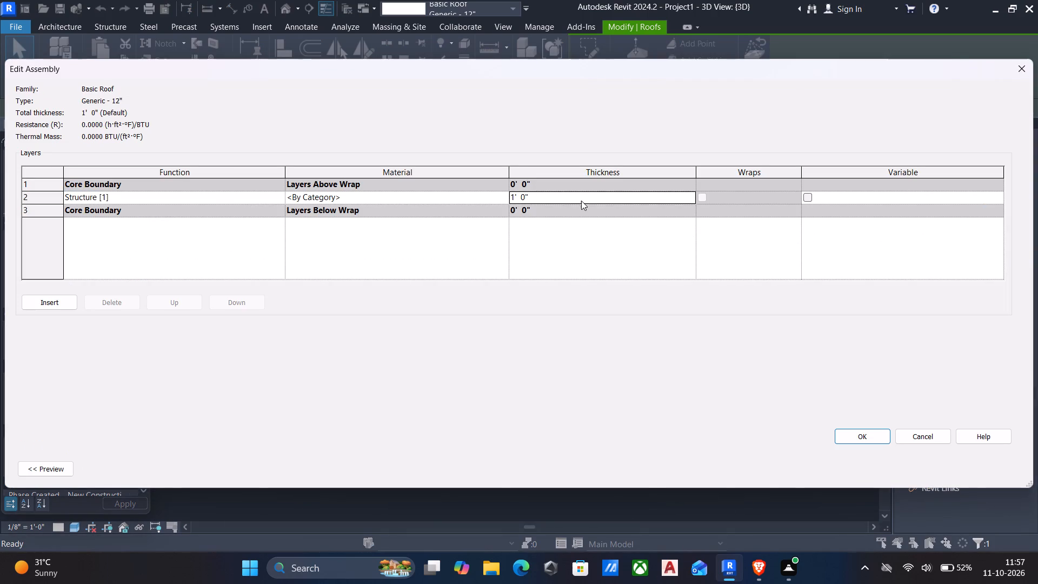
pyautogui.write('6"')
pyautogui.press('Return')
pyautogui.click(867, 436)
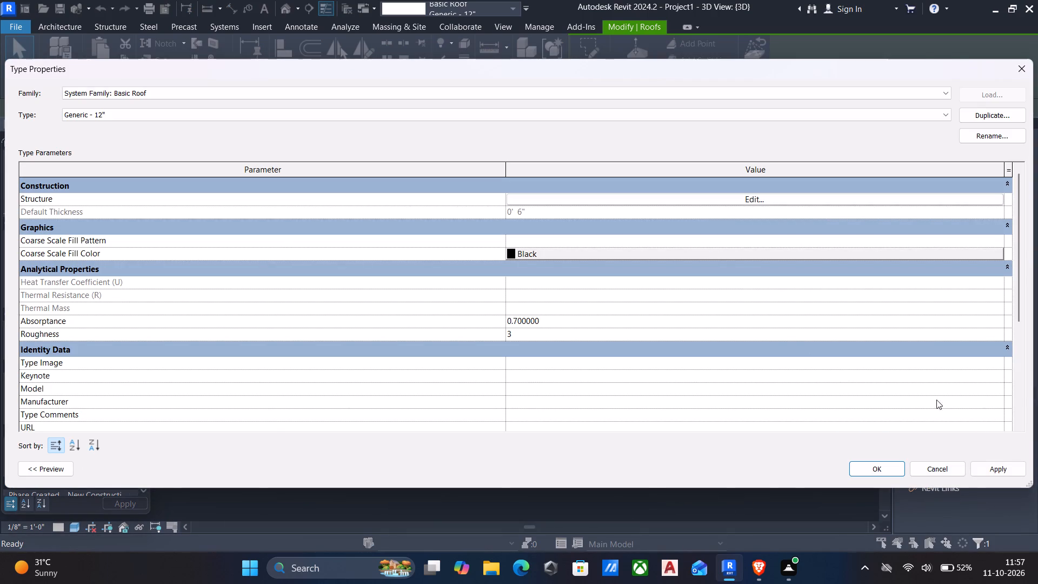
pyautogui.click(995, 466)
pyautogui.click(873, 466)
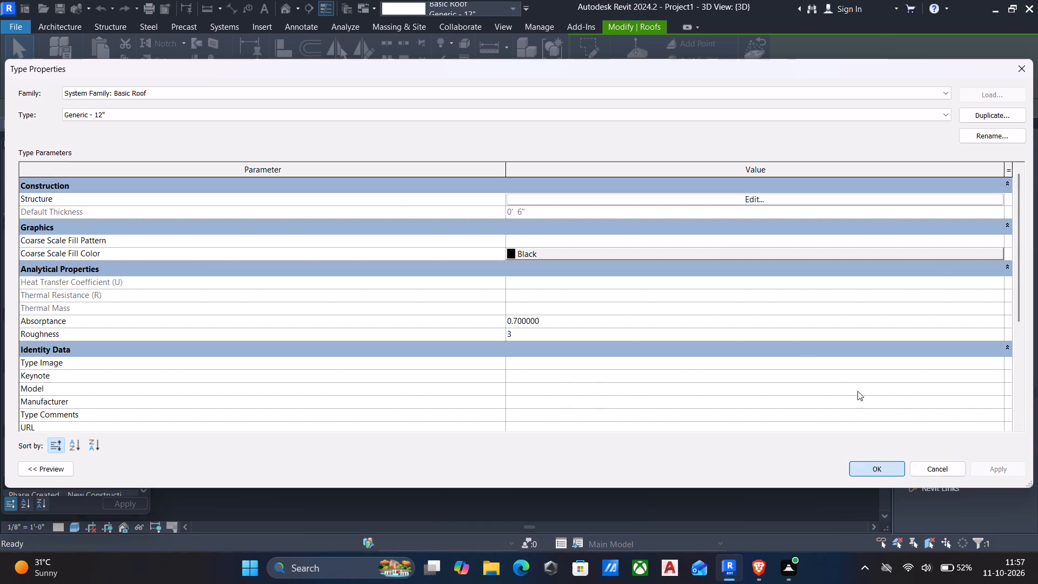
pyautogui.press('Escape')
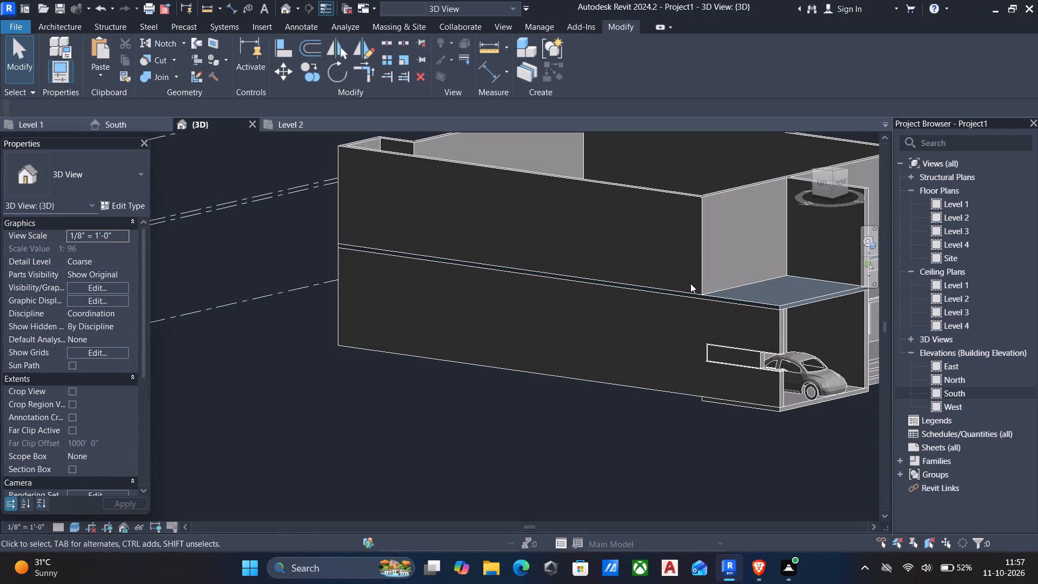
# Examine in the South elevation how the tops of the upper-storey walls relate to the level lines, and return to the 3D view.
pyautogui.scroll(5, 673, 289)
pyautogui.scroll(-6, 658, 309)
pyautogui.scroll(-2, 718, 244)
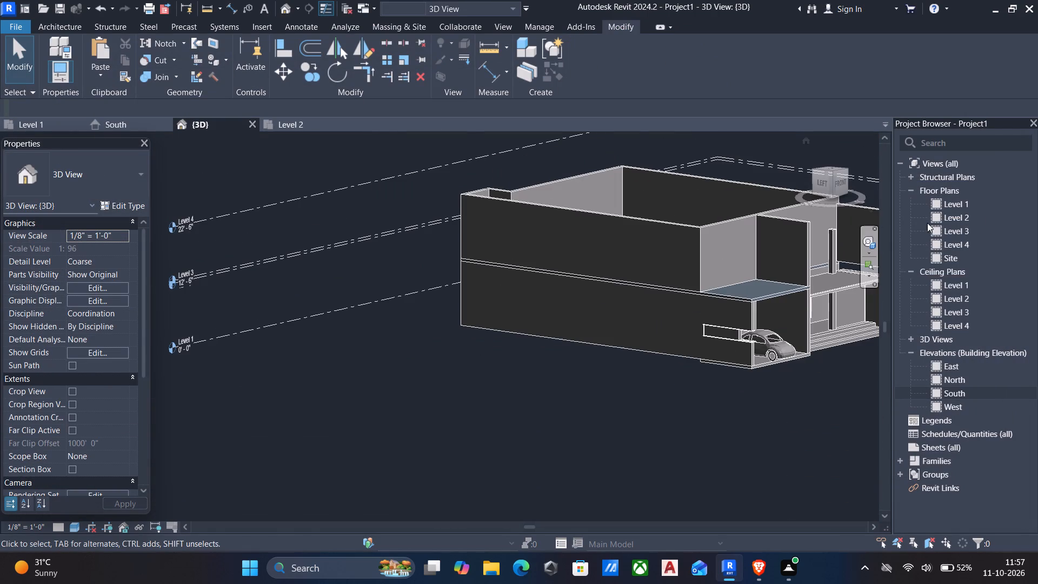
pyautogui.click(961, 391)
pyautogui.click(961, 391)
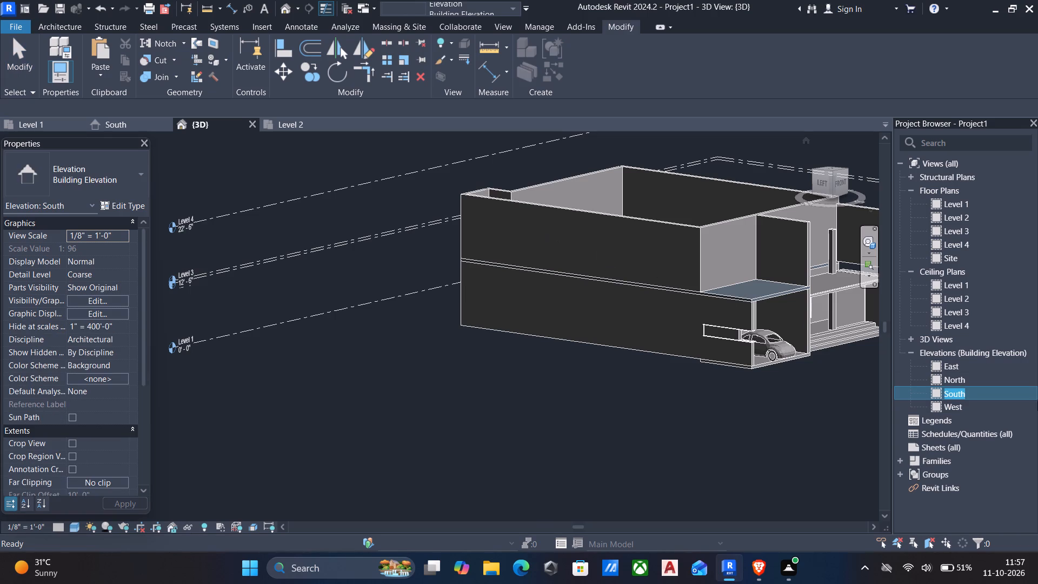
pyautogui.click(957, 408)
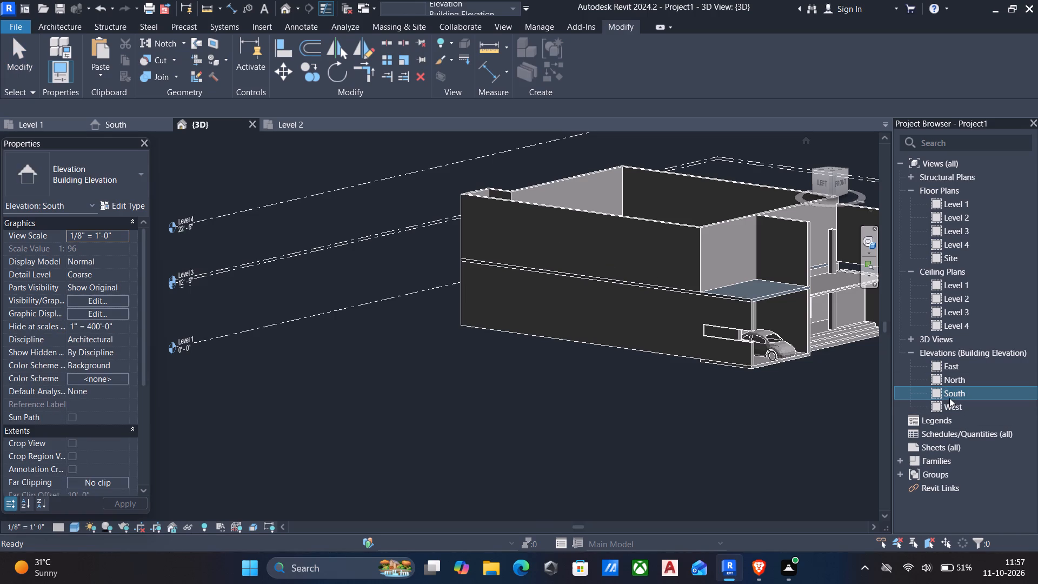
pyautogui.click(947, 389)
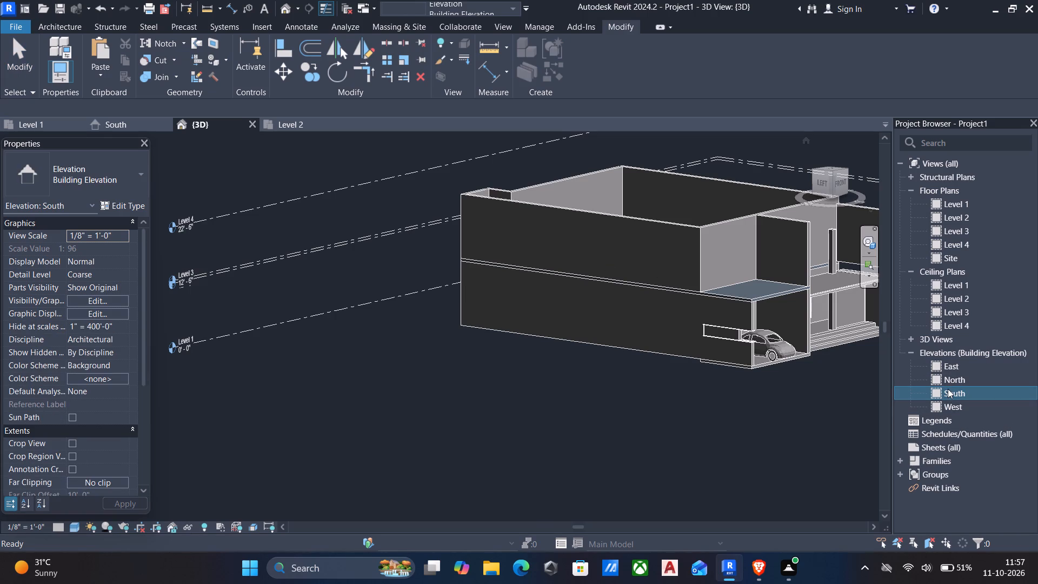
pyautogui.click(948, 389)
pyautogui.press('Escape')
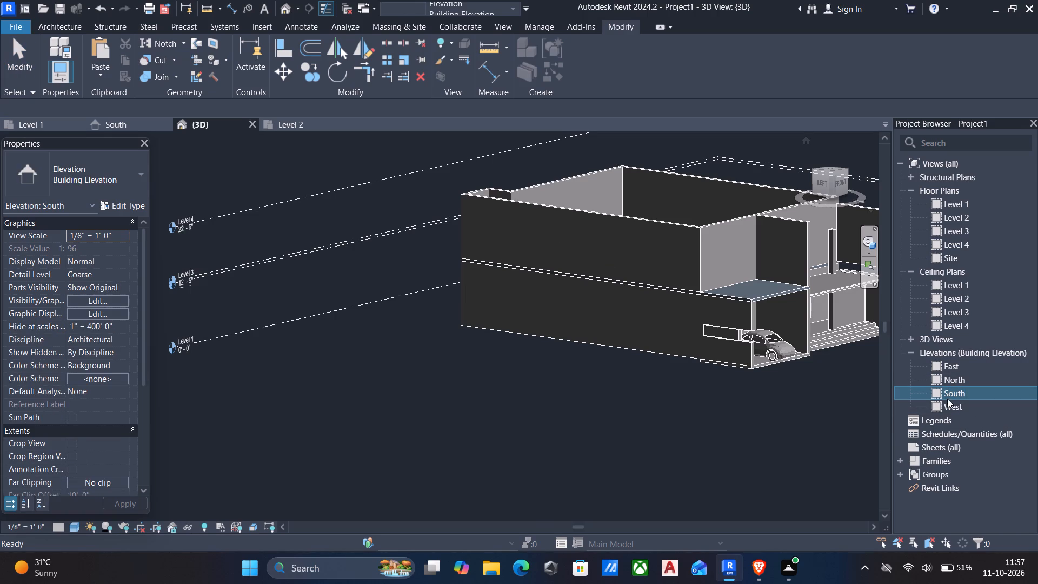
pyautogui.doubleClick(941, 391)
pyautogui.scroll(-6, 640, 293)
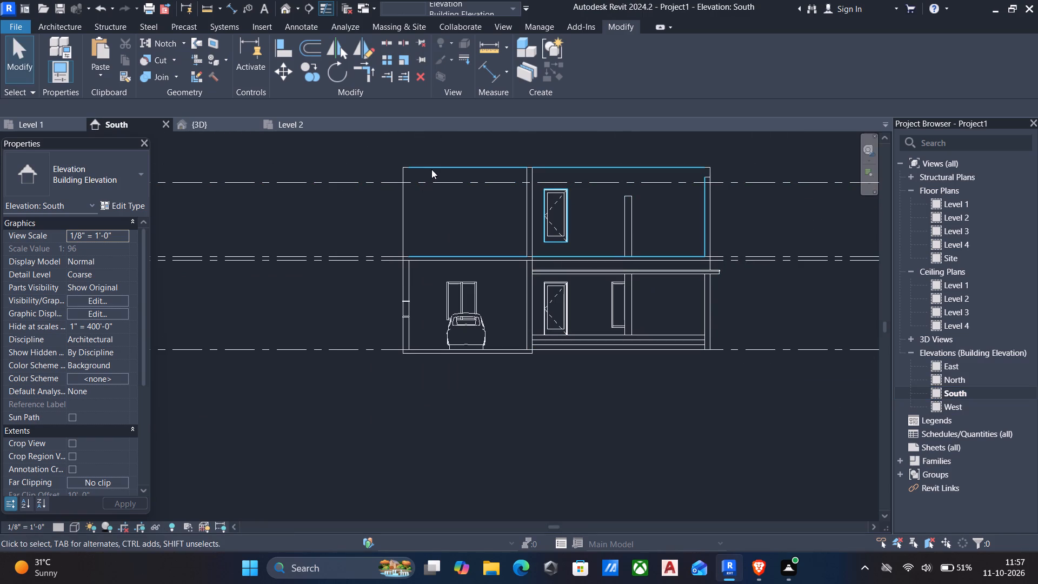
pyautogui.click(405, 240)
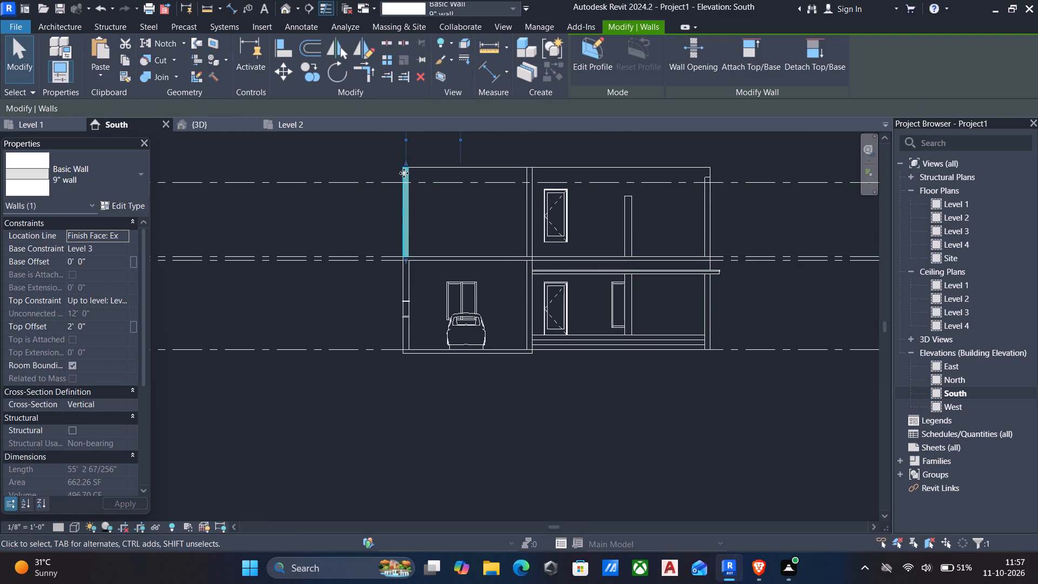
pyautogui.press('Escape')
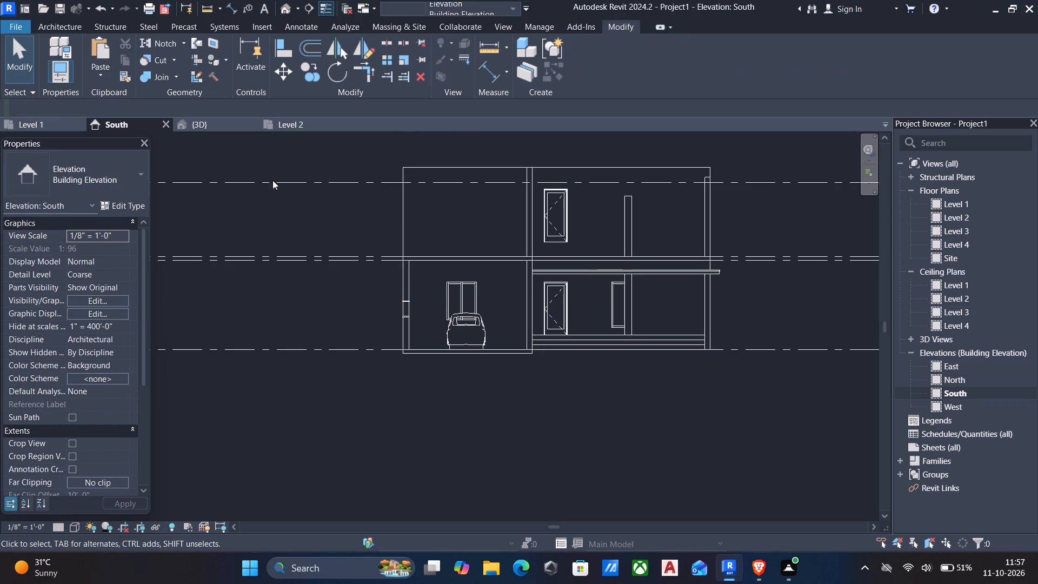
pyautogui.scroll(-2, 338, 197)
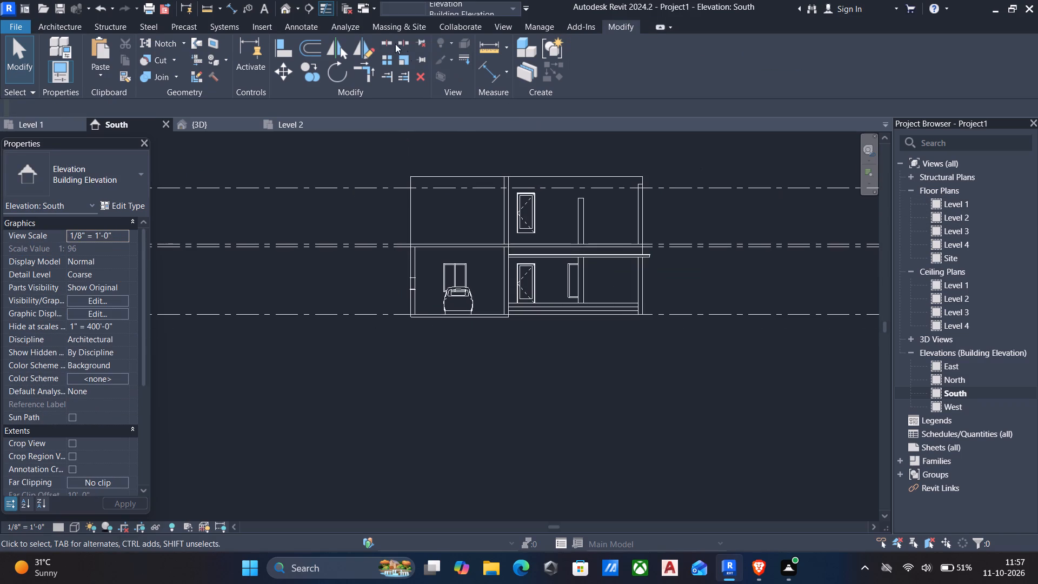
pyautogui.click(285, 10)
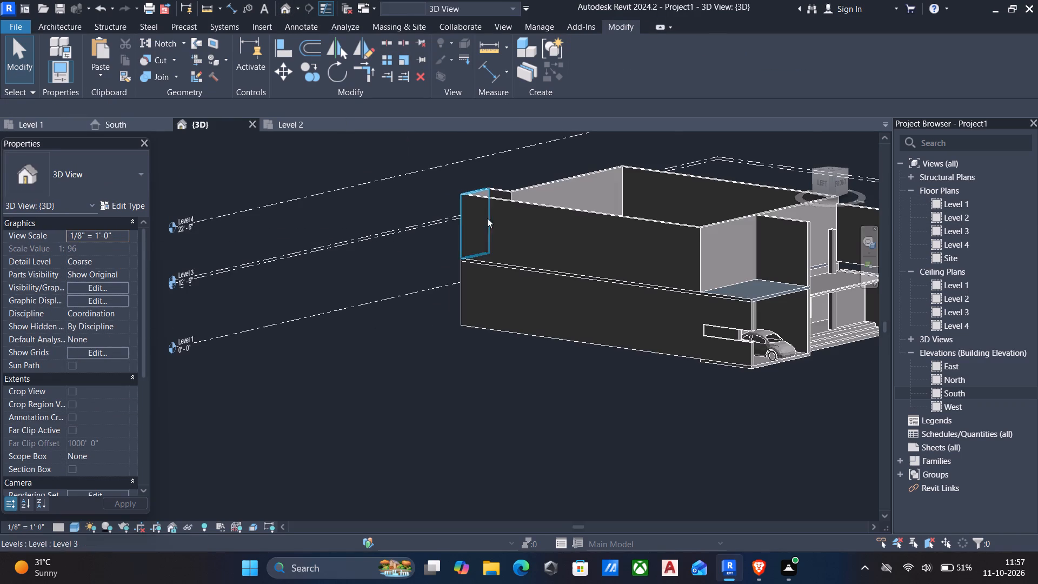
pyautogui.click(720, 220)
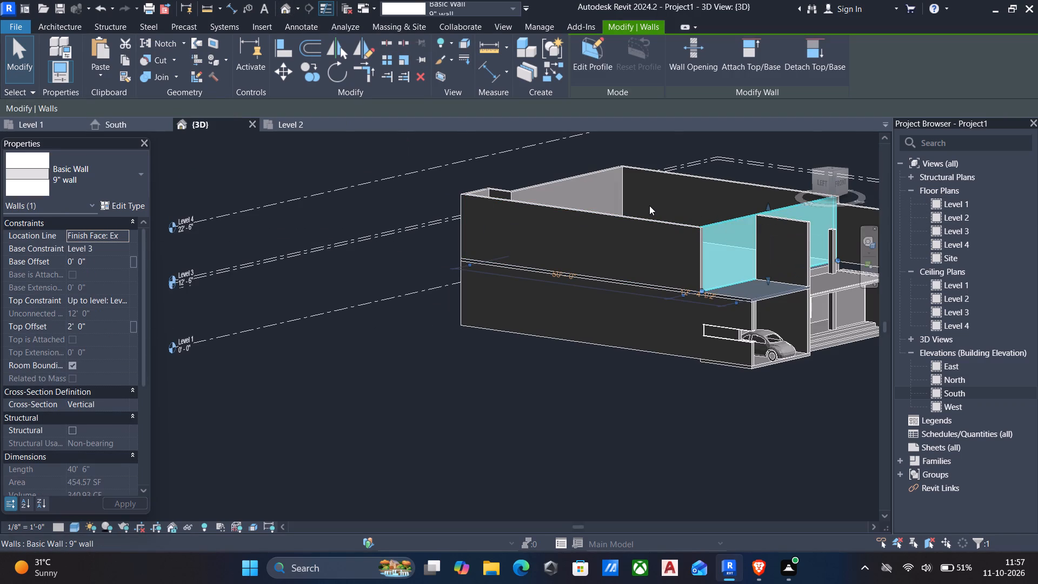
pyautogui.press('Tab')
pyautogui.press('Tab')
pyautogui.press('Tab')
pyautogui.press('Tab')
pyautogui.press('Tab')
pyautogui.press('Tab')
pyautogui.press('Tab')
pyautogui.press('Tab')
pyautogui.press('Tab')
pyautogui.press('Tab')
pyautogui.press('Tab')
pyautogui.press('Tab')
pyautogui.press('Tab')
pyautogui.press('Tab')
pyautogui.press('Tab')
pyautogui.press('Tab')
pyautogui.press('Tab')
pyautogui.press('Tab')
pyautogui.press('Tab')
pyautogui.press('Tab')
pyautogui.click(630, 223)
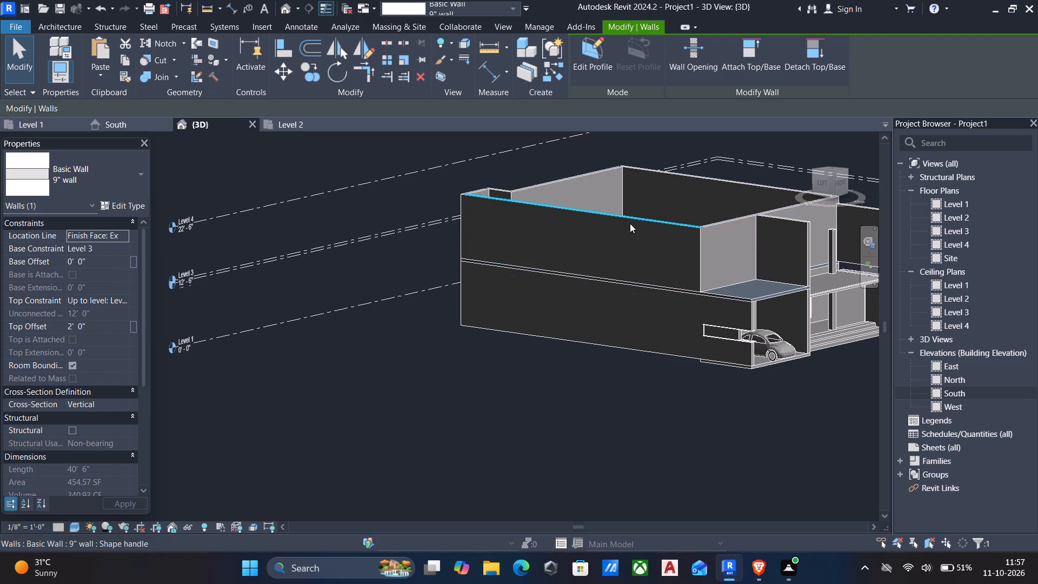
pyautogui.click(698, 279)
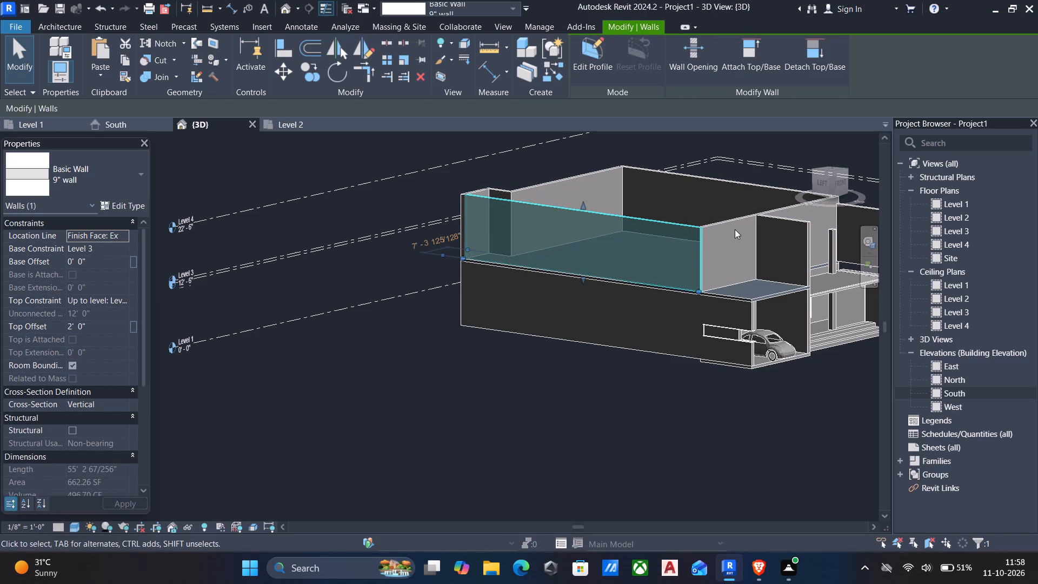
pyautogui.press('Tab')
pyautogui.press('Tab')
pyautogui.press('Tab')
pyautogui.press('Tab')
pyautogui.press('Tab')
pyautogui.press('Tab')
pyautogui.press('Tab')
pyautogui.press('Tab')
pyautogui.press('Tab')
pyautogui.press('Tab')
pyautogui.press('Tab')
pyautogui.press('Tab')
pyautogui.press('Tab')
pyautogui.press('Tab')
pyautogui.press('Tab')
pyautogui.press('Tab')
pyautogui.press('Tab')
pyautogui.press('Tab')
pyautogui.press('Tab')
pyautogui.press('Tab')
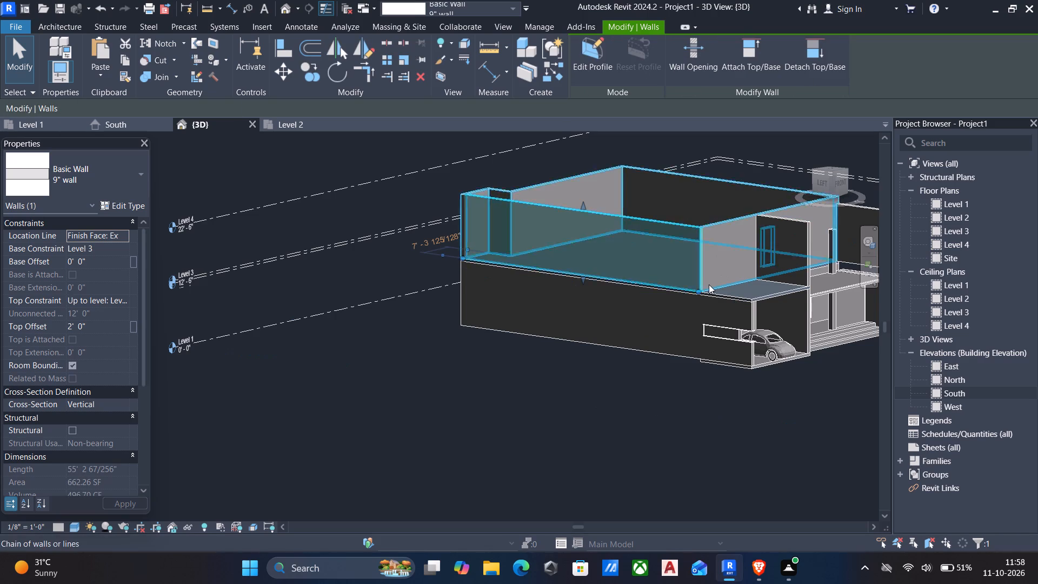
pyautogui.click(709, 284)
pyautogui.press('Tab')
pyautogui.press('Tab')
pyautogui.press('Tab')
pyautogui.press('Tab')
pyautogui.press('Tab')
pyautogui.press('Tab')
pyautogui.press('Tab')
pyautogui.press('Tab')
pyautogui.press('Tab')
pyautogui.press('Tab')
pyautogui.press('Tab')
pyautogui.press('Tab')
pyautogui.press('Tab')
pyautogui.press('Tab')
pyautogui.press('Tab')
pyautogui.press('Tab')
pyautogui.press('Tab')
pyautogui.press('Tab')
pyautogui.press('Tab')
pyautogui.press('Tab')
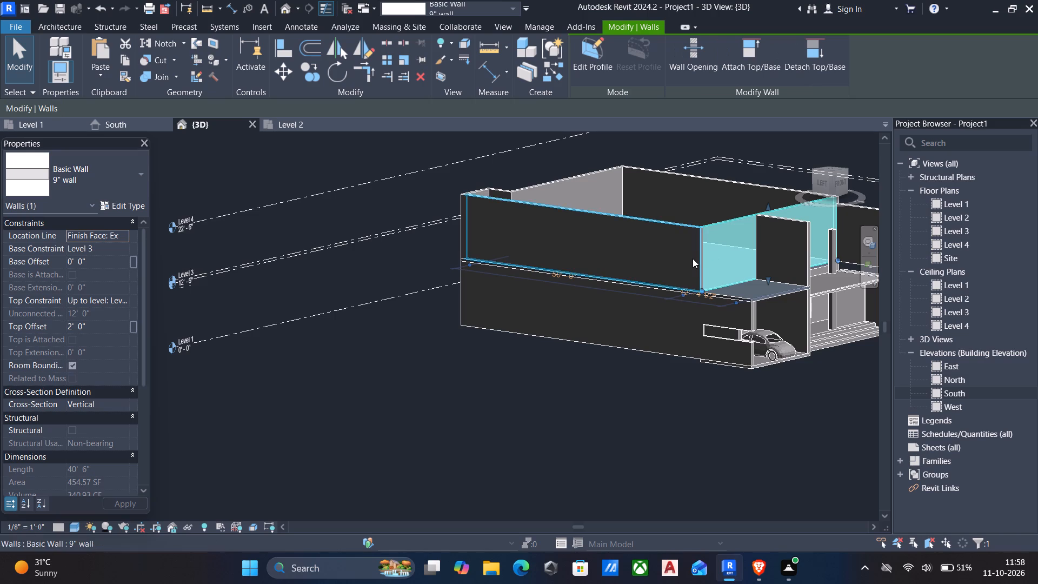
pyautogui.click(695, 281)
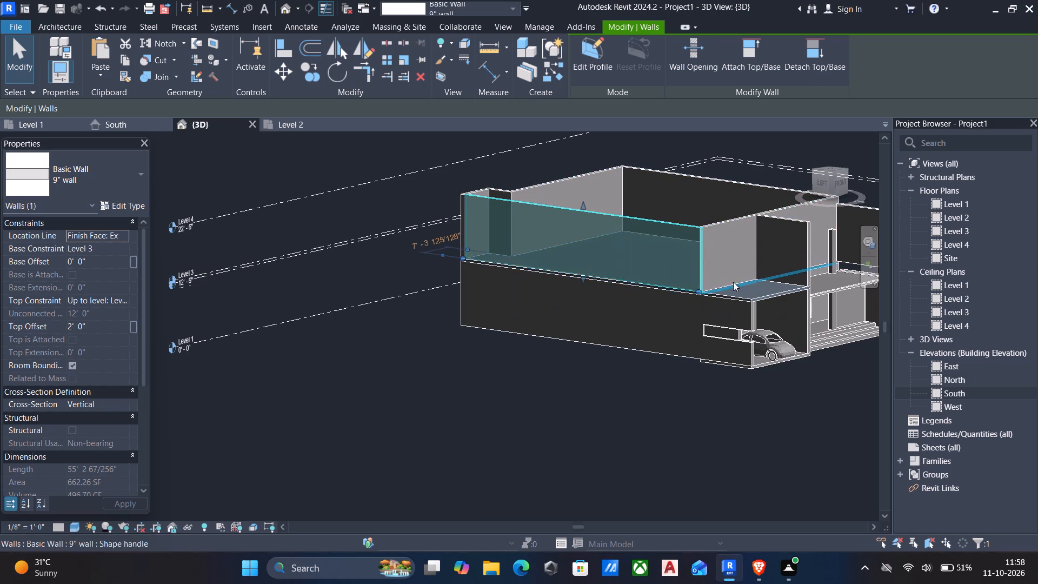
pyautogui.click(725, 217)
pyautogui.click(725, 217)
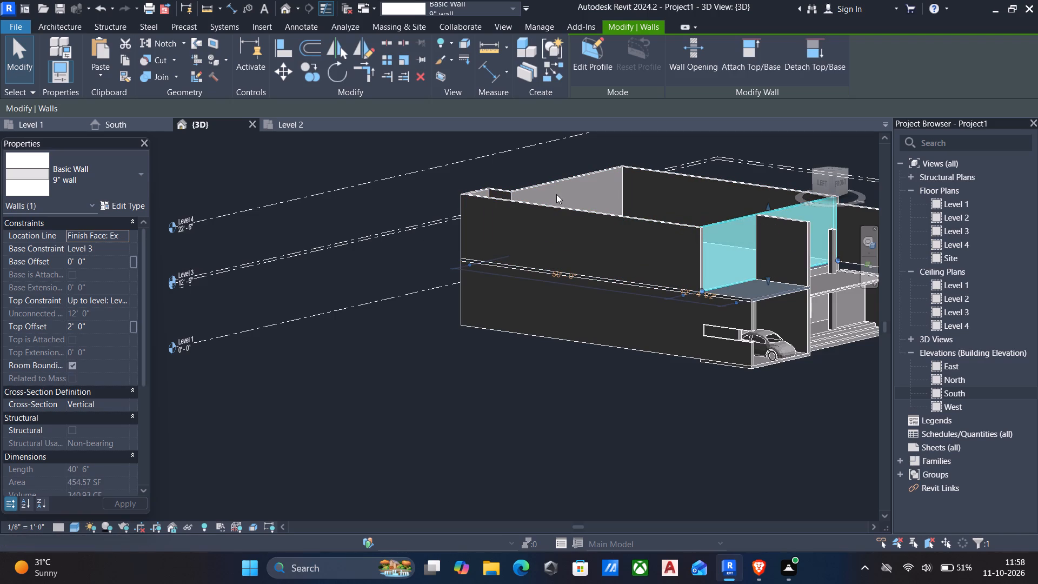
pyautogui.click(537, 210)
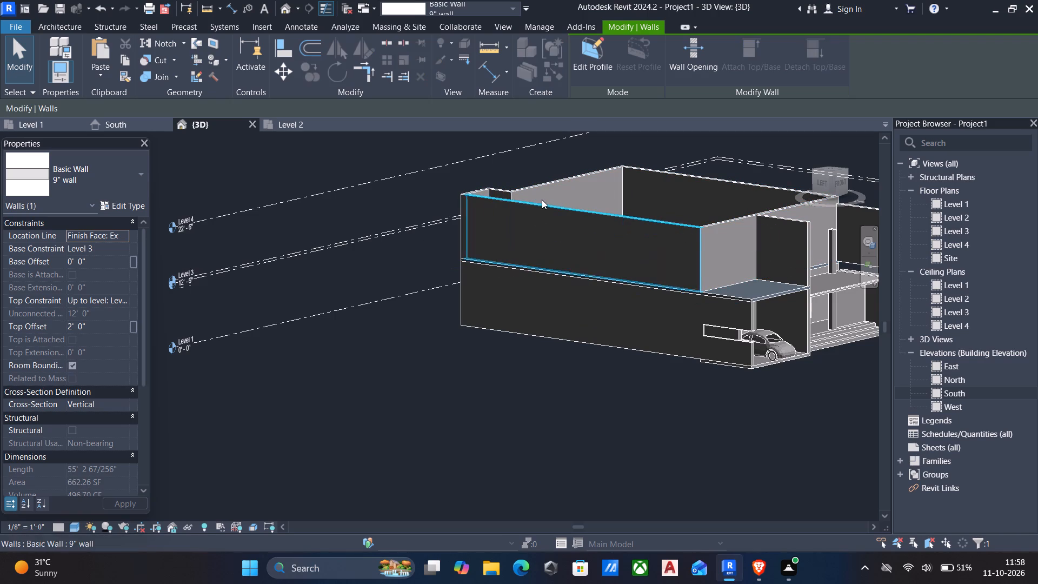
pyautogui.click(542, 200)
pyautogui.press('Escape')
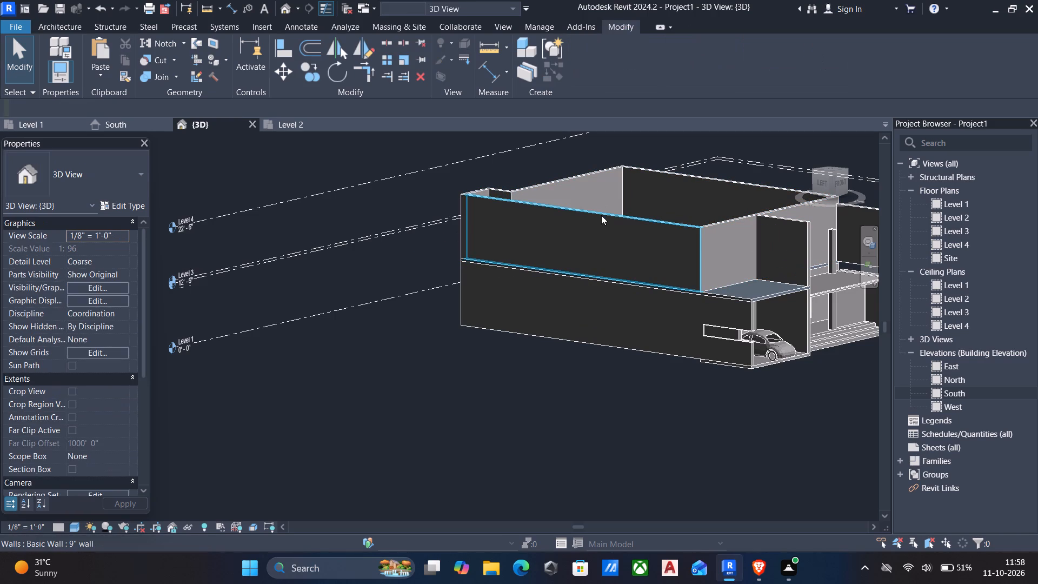
# Select the chain of six upper-storey 9" perimeter walls and set their Top Offset to 0'.
pyautogui.click(601, 215)
pyautogui.press('Tab')
pyautogui.press('Tab')
pyautogui.press('Tab')
pyautogui.press('Tab')
pyautogui.press('Tab')
pyautogui.press('Tab')
pyautogui.press('Tab')
pyautogui.press('Tab')
pyautogui.press('Tab')
pyautogui.press('Tab')
pyautogui.press('Tab')
pyautogui.press('Tab')
pyautogui.press('Tab')
pyautogui.press('Tab')
pyautogui.press('Tab')
pyautogui.press('Tab')
pyautogui.press('Tab')
pyautogui.press('Tab')
pyautogui.press('Tab')
pyautogui.press('Tab')
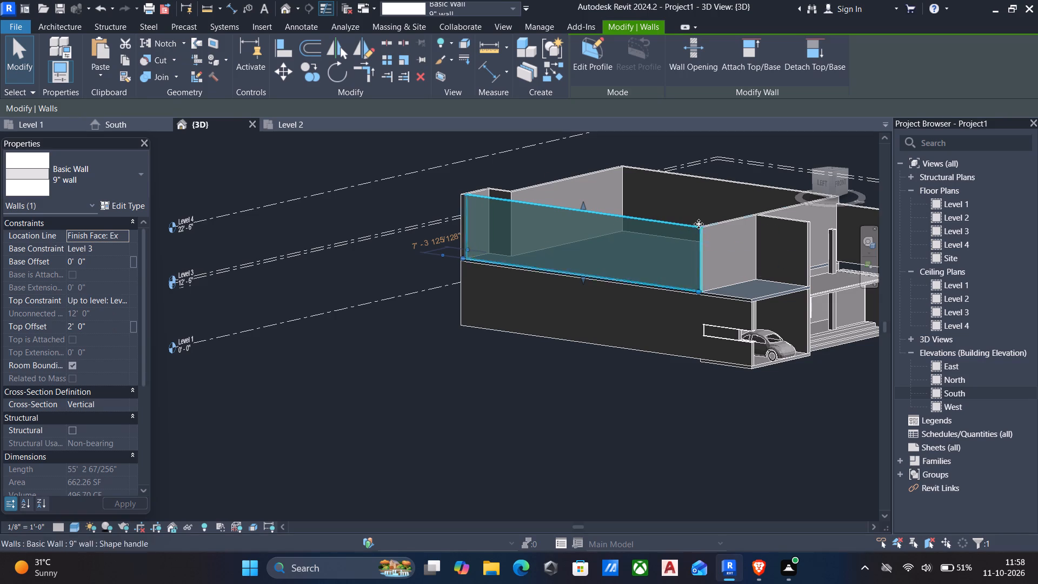
pyautogui.click(698, 224)
pyautogui.click(724, 228)
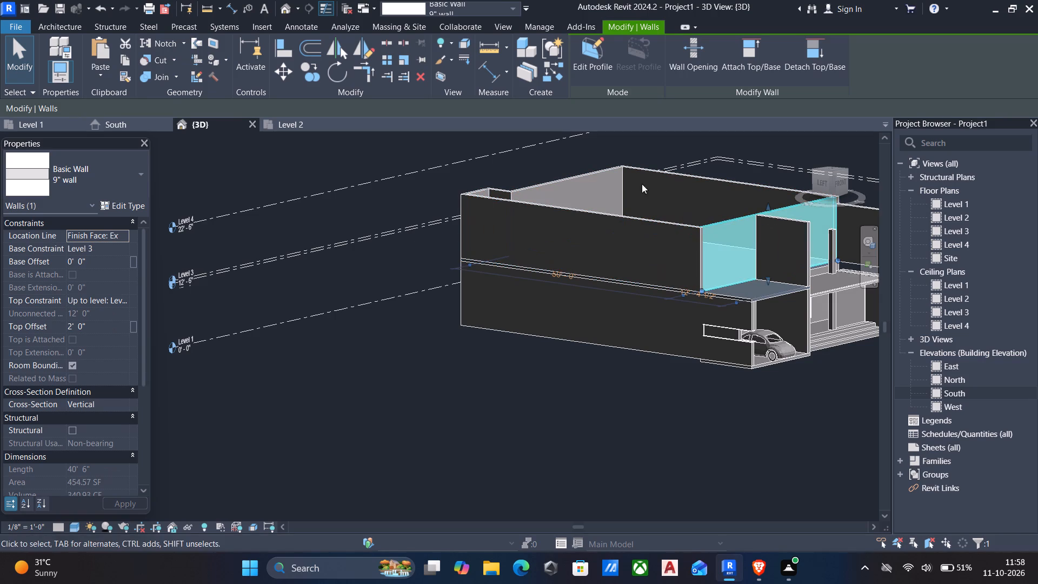
pyautogui.click(616, 170)
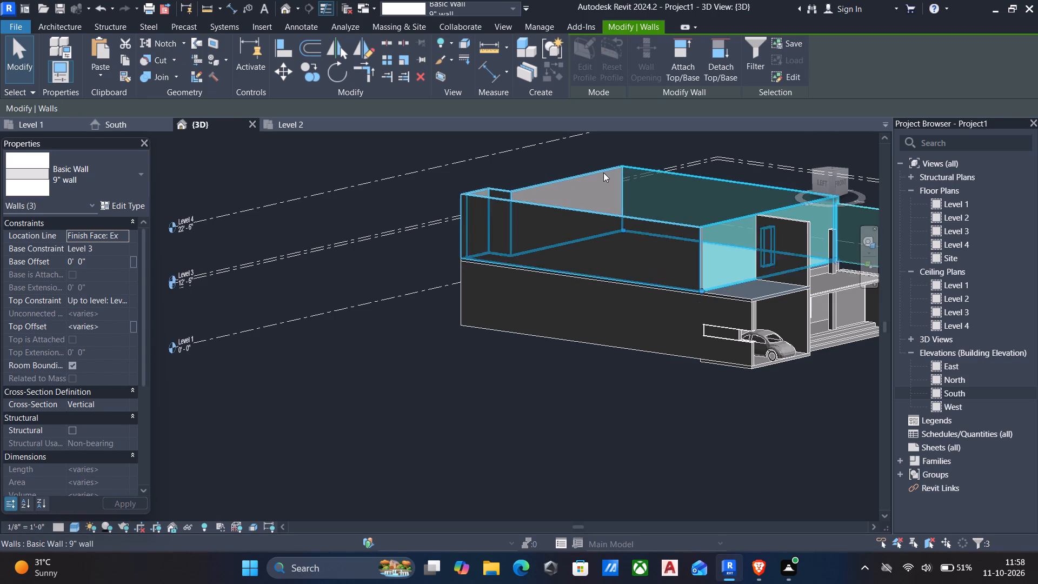
pyautogui.click(603, 172)
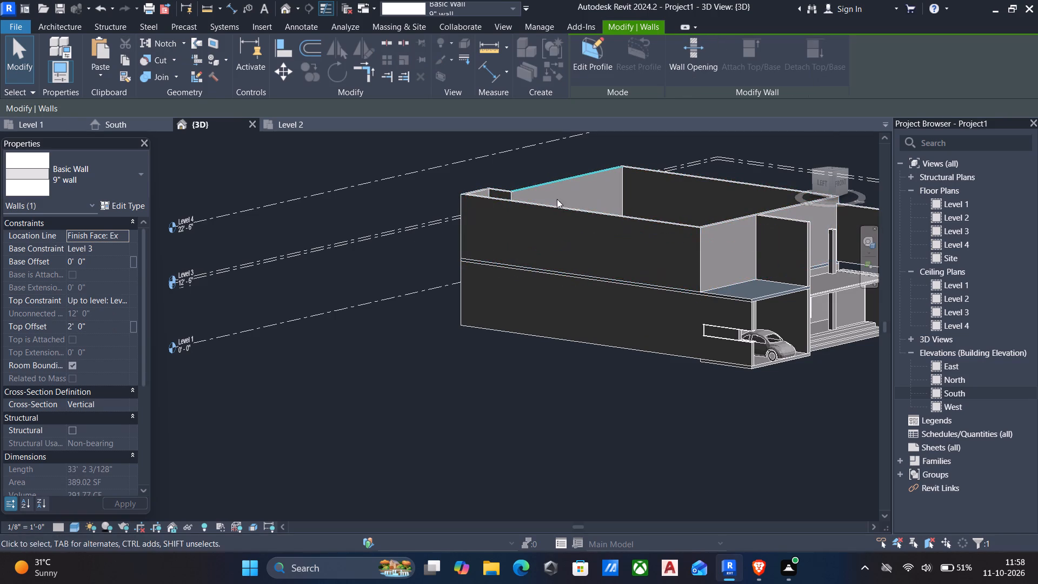
pyautogui.click(534, 202)
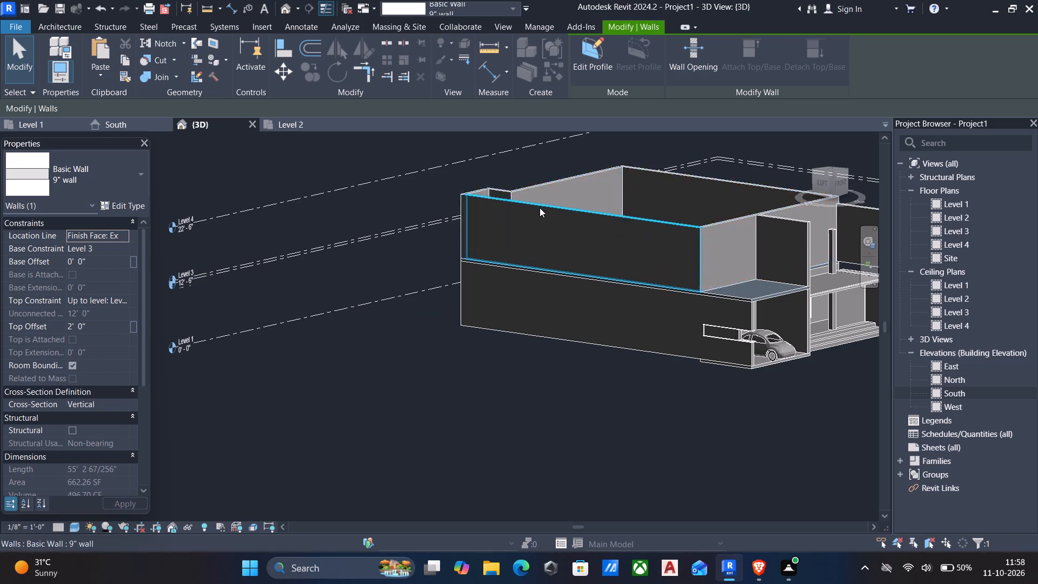
pyautogui.click(540, 208)
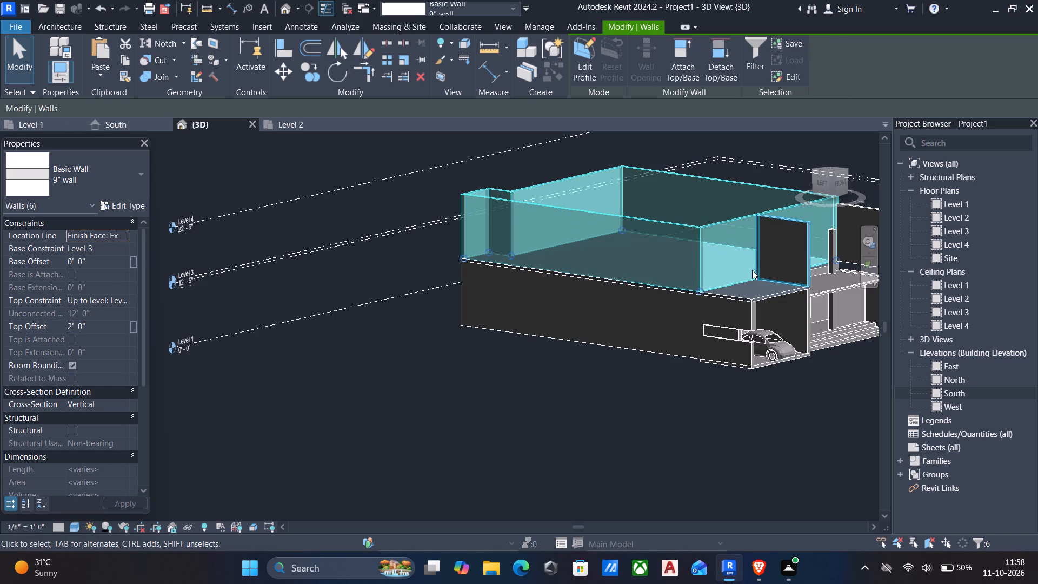
pyautogui.keyDown('shift'); pyautogui.moveTo(752, 271); pyautogui.dragTo(529, 360, button='middle'); pyautogui.keyUp('shift')
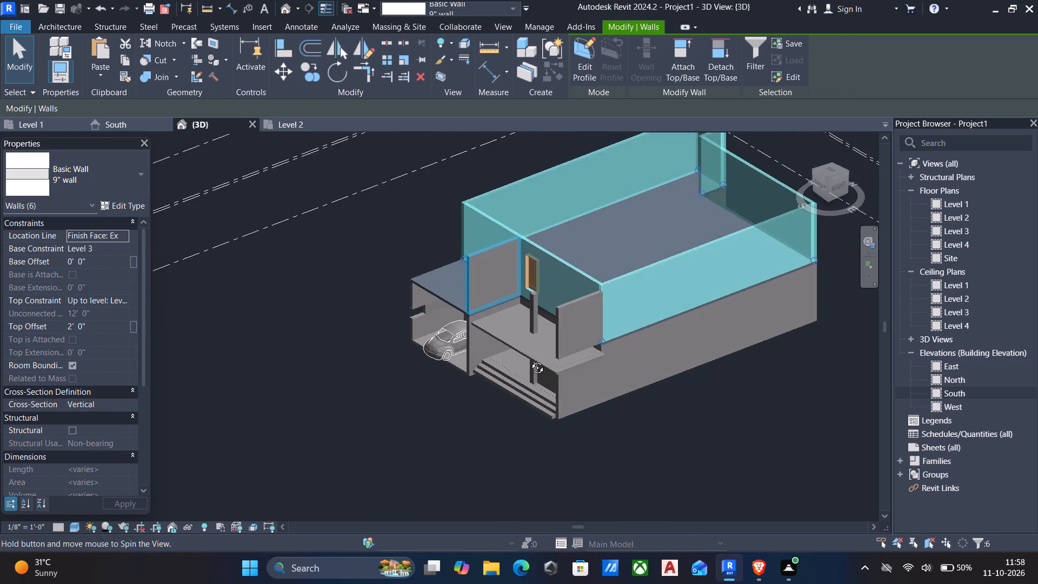
pyautogui.keyDown('shift'); pyautogui.moveTo(529, 360); pyautogui.dragTo(615, 253, button='middle'); pyautogui.keyUp('shift')
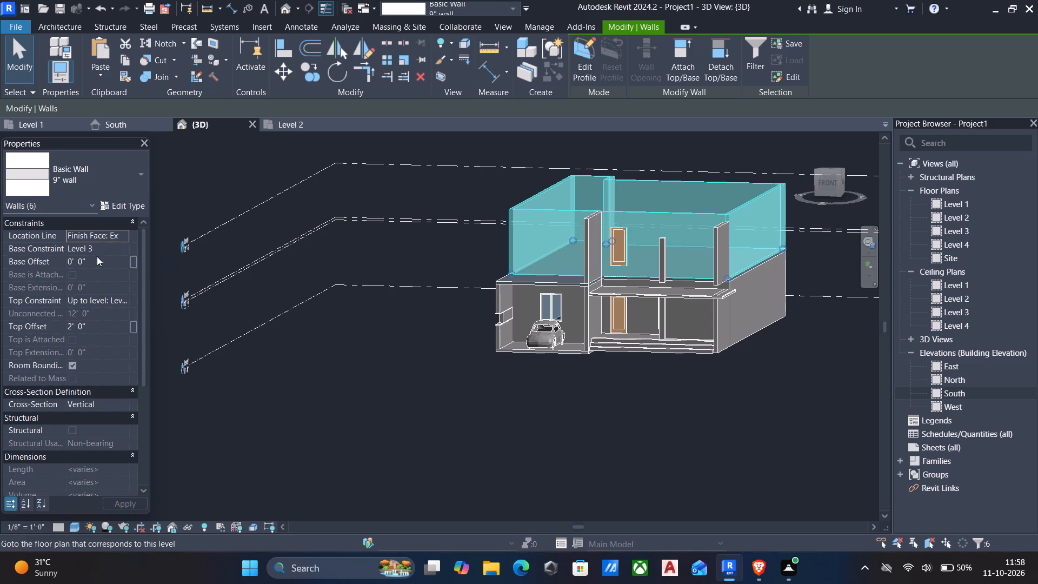
pyautogui.click(119, 322)
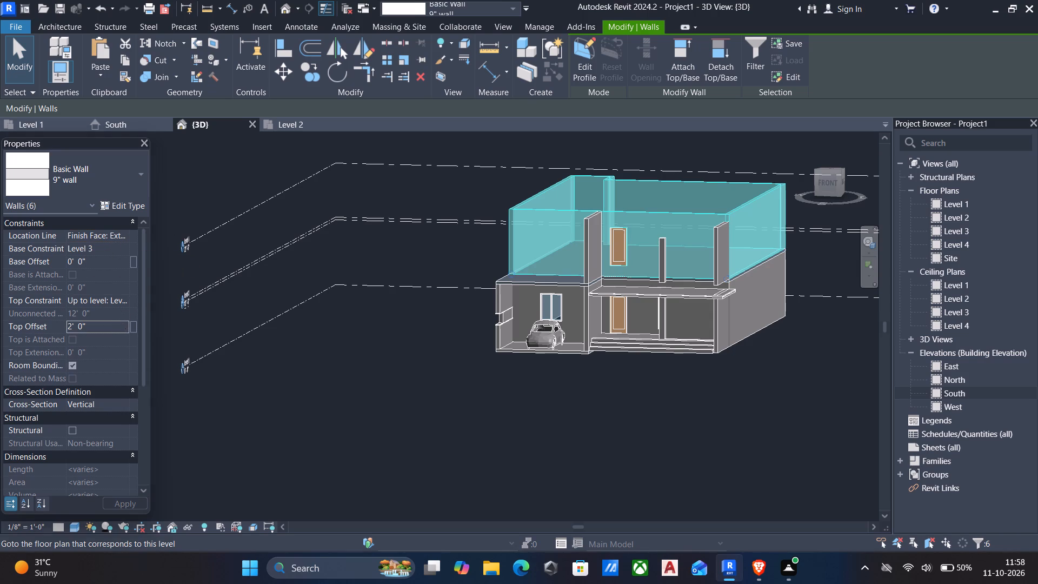
pyautogui.click(127, 301)
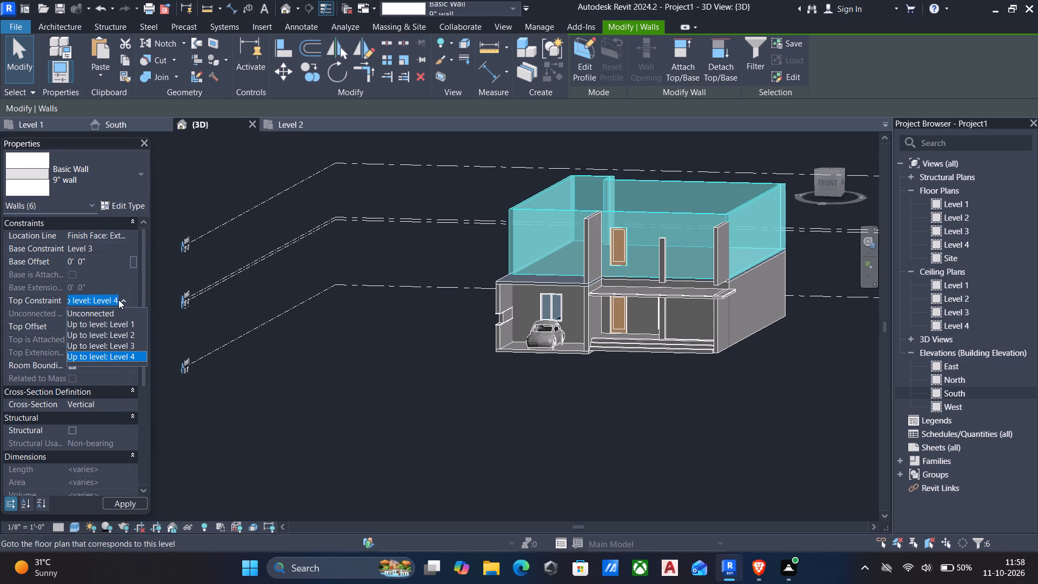
pyautogui.click(118, 300)
pyautogui.click(112, 320)
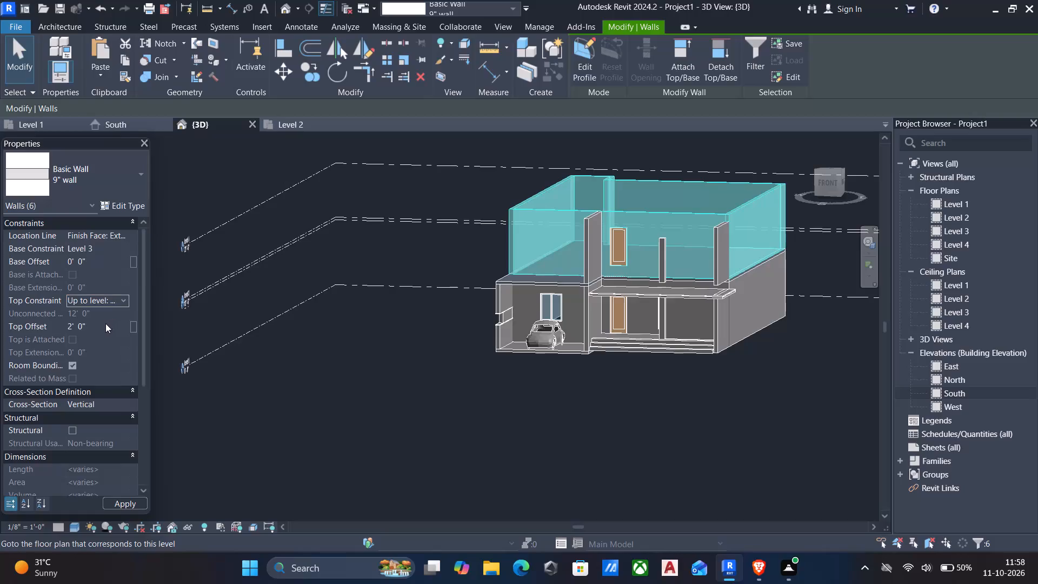
pyautogui.click(103, 328)
pyautogui.write("0'")
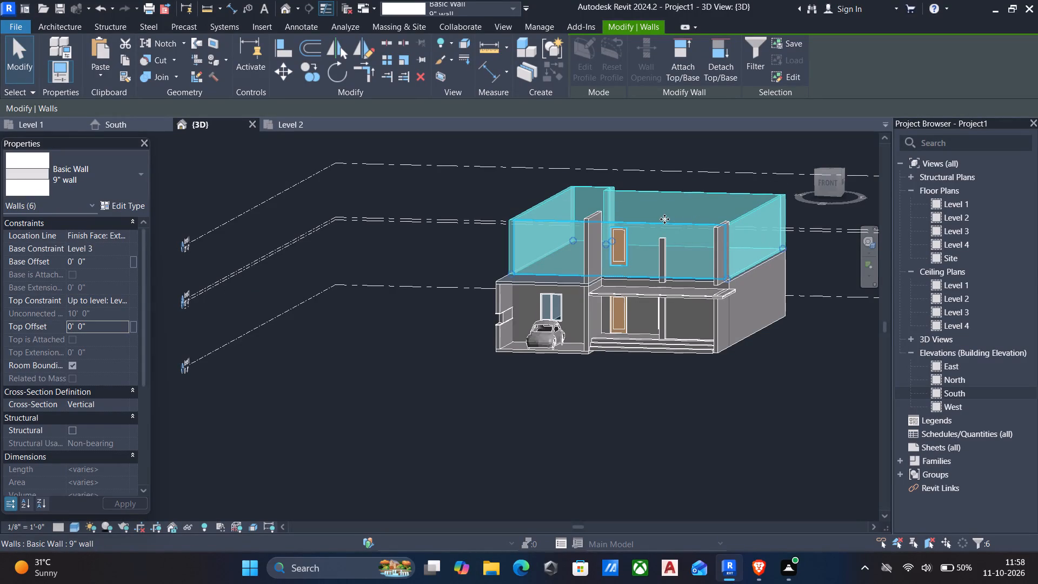
pyautogui.press('Escape')
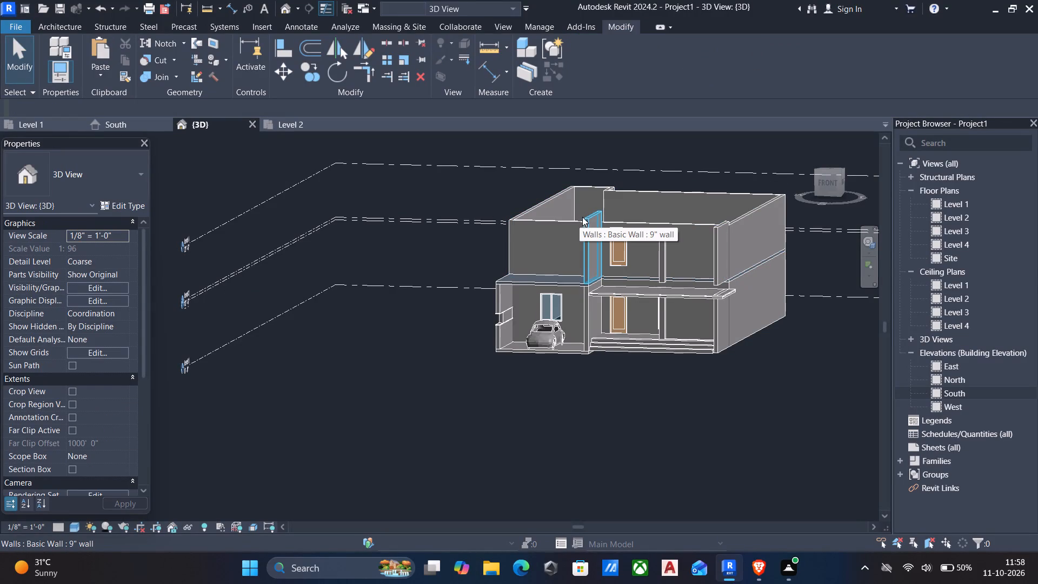
# Set the Top Offset of the upper-storey wall dividing the carport roof from the porch to 0'.
pyautogui.click(583, 216)
pyautogui.click(111, 327)
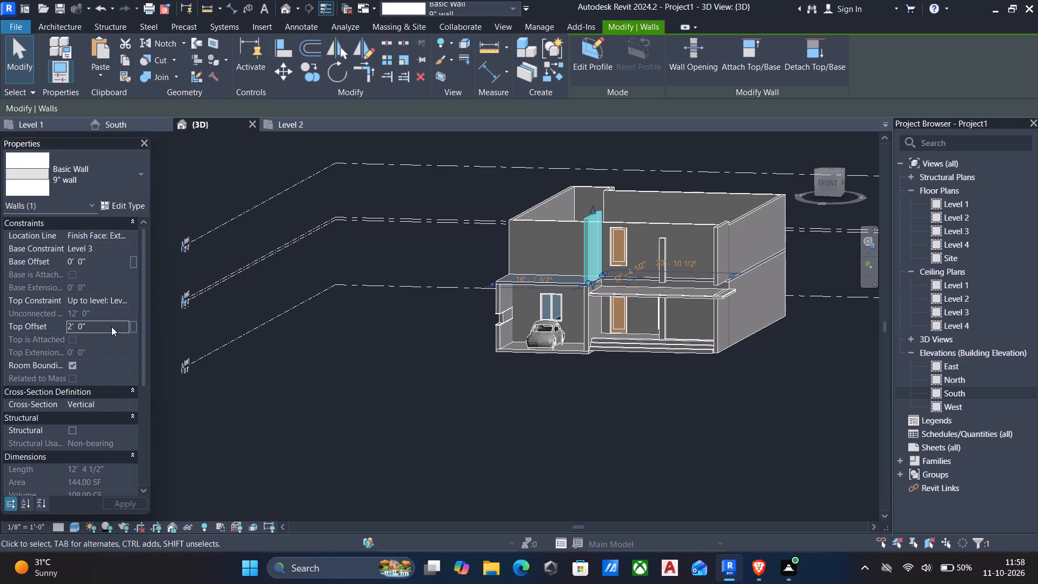
pyautogui.press('0')
pyautogui.press("'")
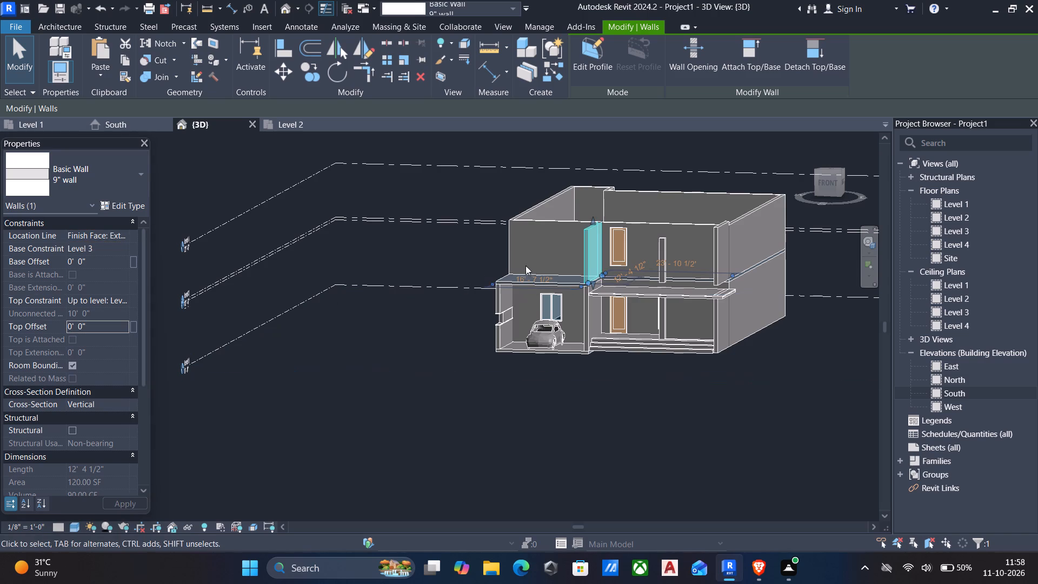
pyautogui.press('Escape')
# Set the Top Offset of the short upper-storey 9" wall at the outer end of the porch to 0'.
pyautogui.click(720, 232)
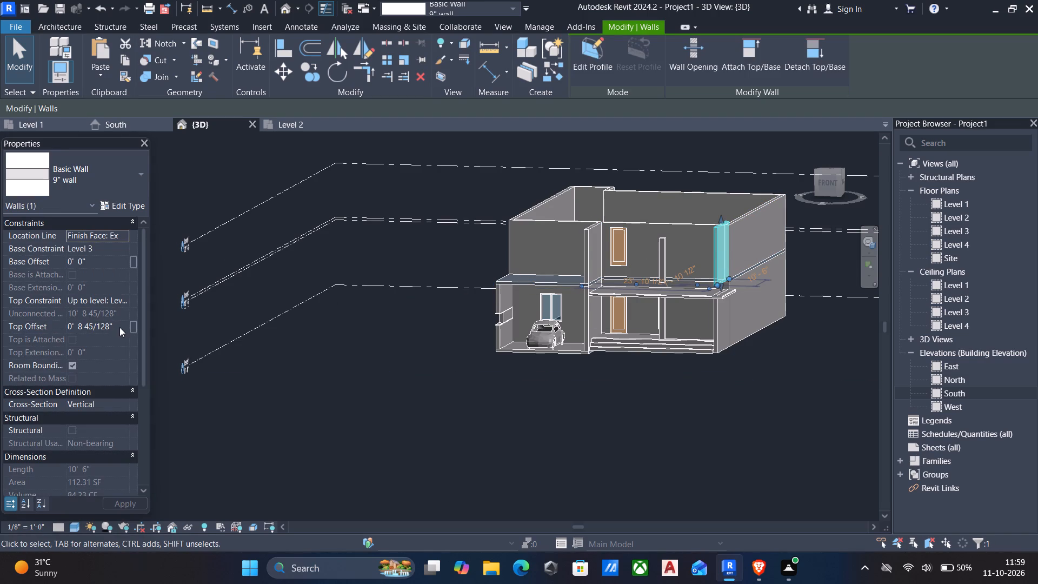
pyautogui.click(119, 327)
pyautogui.press('0')
pyautogui.press("'")
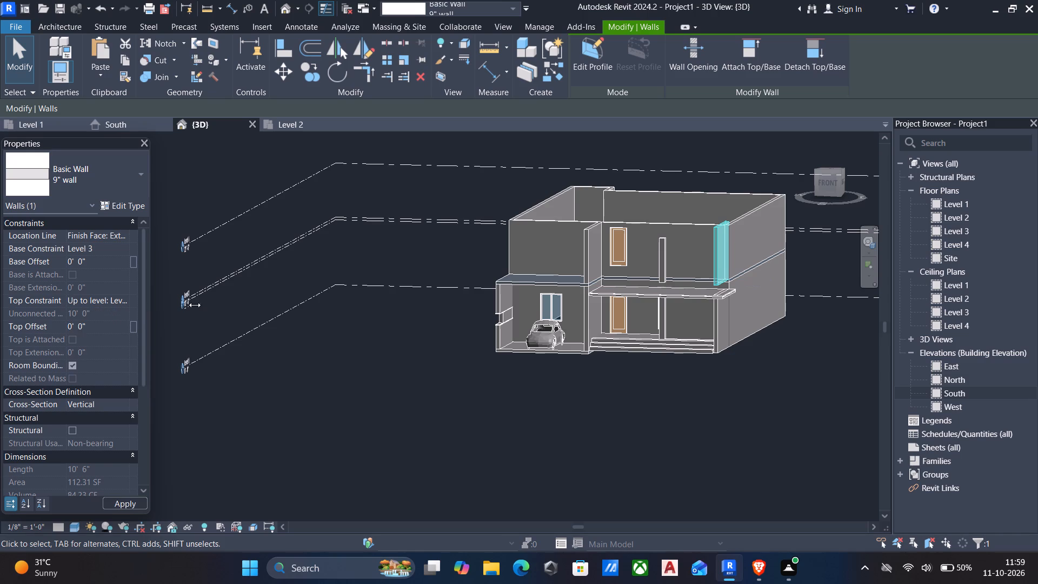
pyautogui.press('Escape')
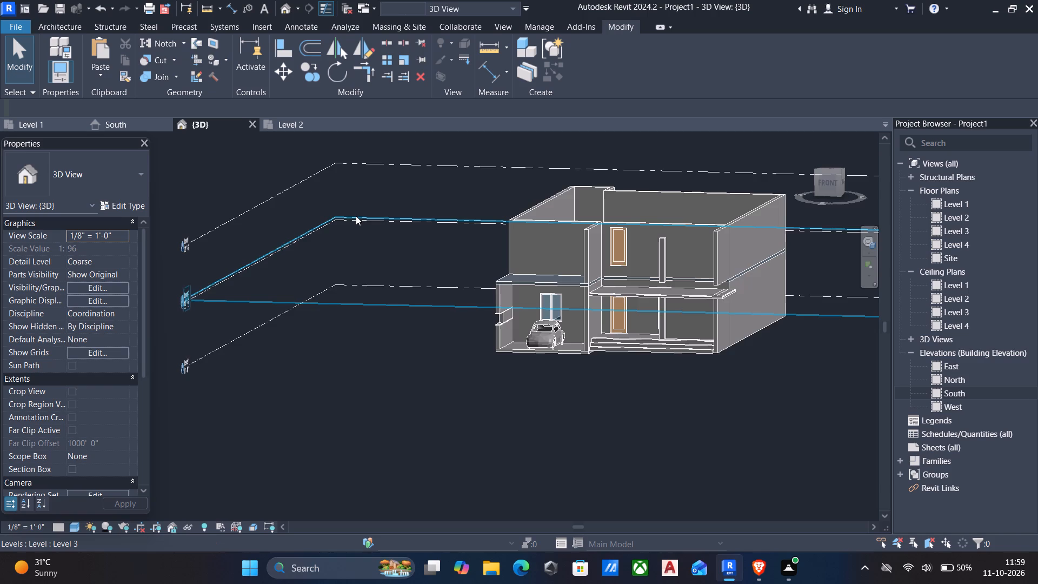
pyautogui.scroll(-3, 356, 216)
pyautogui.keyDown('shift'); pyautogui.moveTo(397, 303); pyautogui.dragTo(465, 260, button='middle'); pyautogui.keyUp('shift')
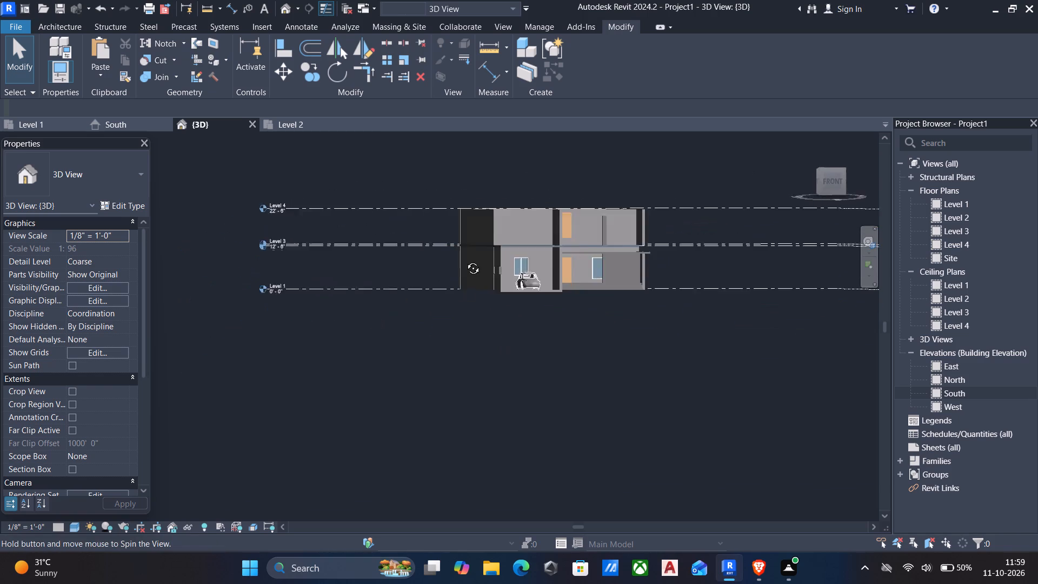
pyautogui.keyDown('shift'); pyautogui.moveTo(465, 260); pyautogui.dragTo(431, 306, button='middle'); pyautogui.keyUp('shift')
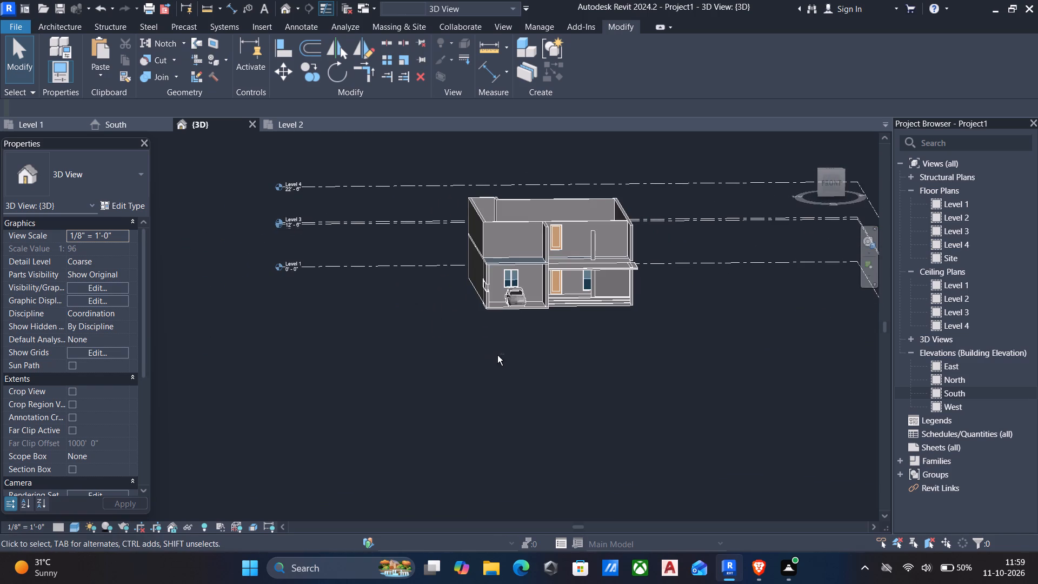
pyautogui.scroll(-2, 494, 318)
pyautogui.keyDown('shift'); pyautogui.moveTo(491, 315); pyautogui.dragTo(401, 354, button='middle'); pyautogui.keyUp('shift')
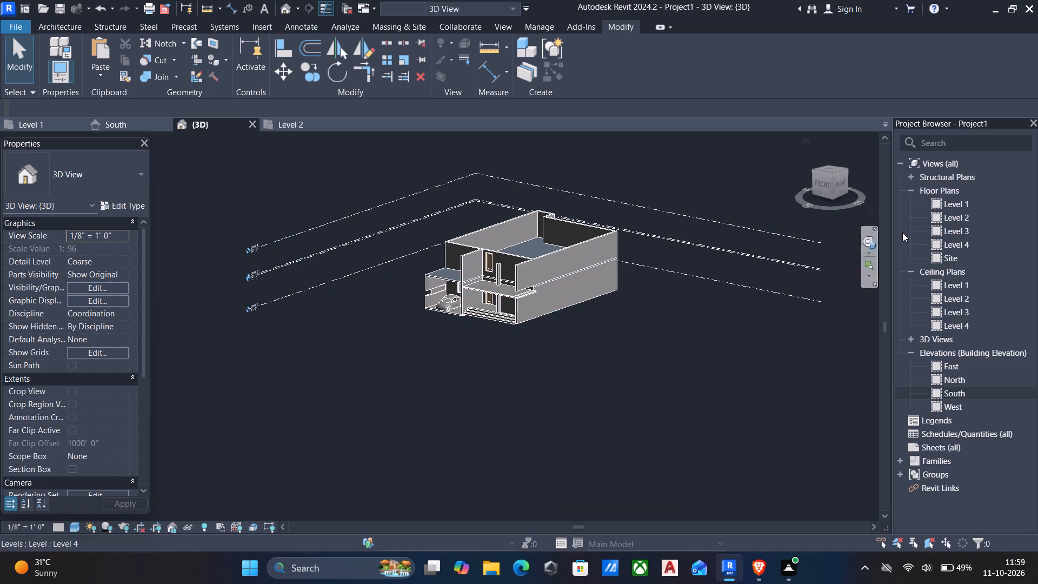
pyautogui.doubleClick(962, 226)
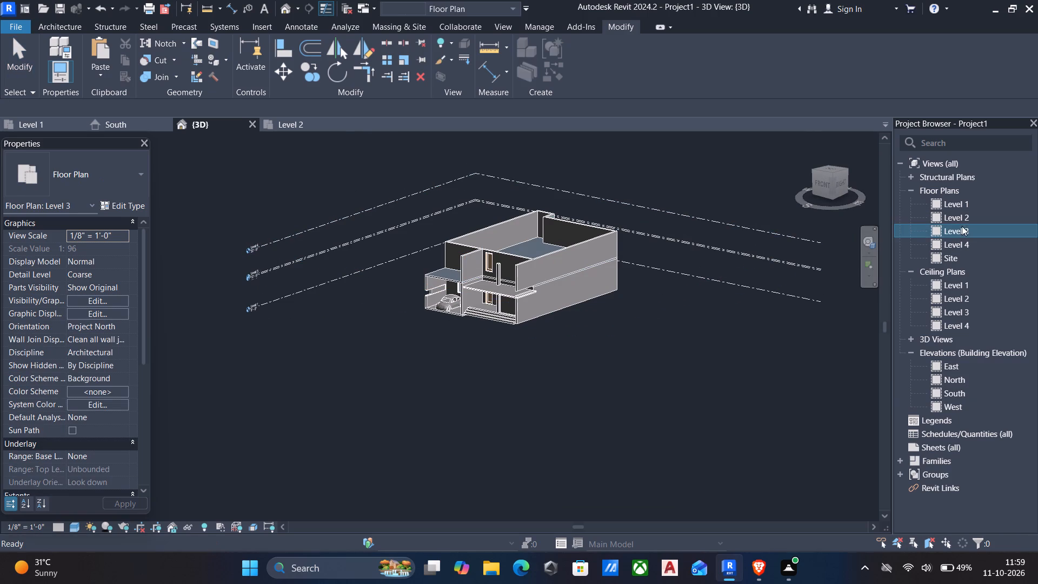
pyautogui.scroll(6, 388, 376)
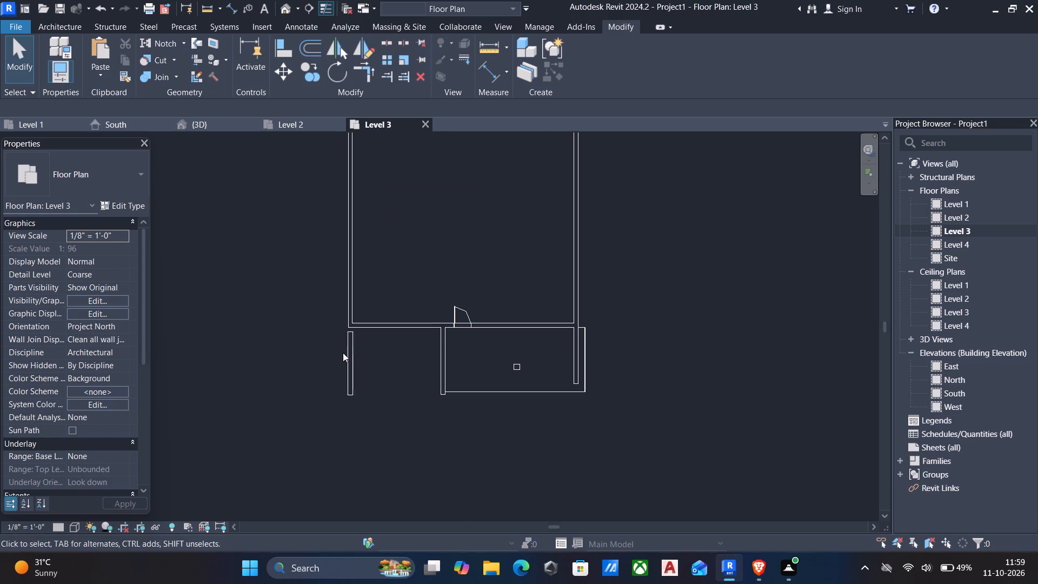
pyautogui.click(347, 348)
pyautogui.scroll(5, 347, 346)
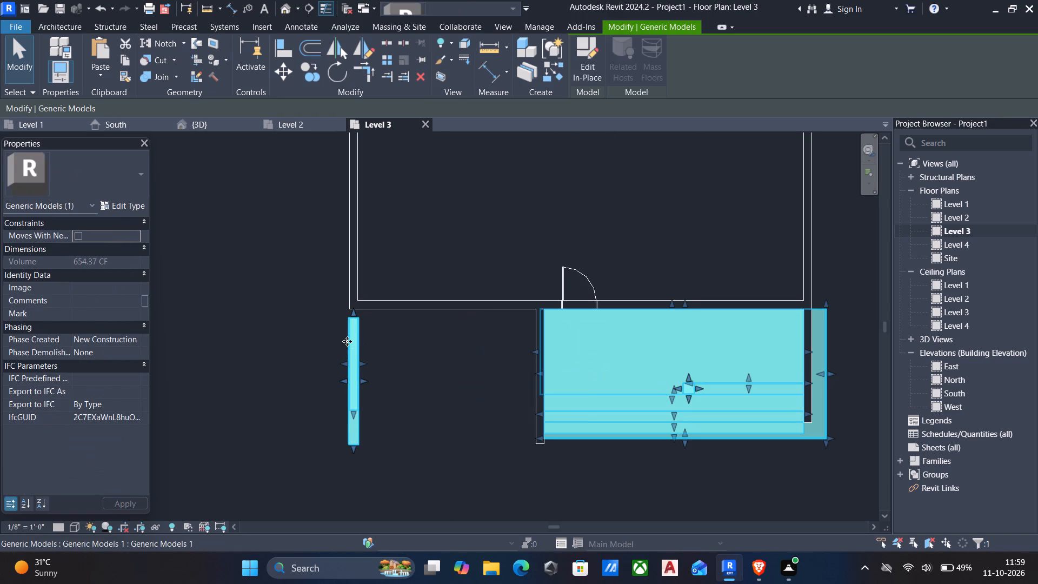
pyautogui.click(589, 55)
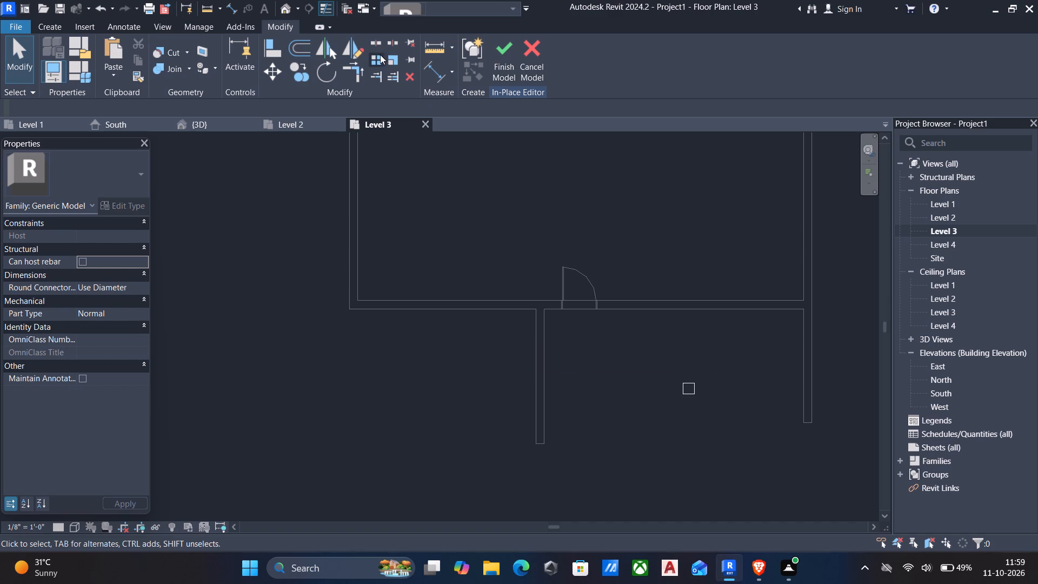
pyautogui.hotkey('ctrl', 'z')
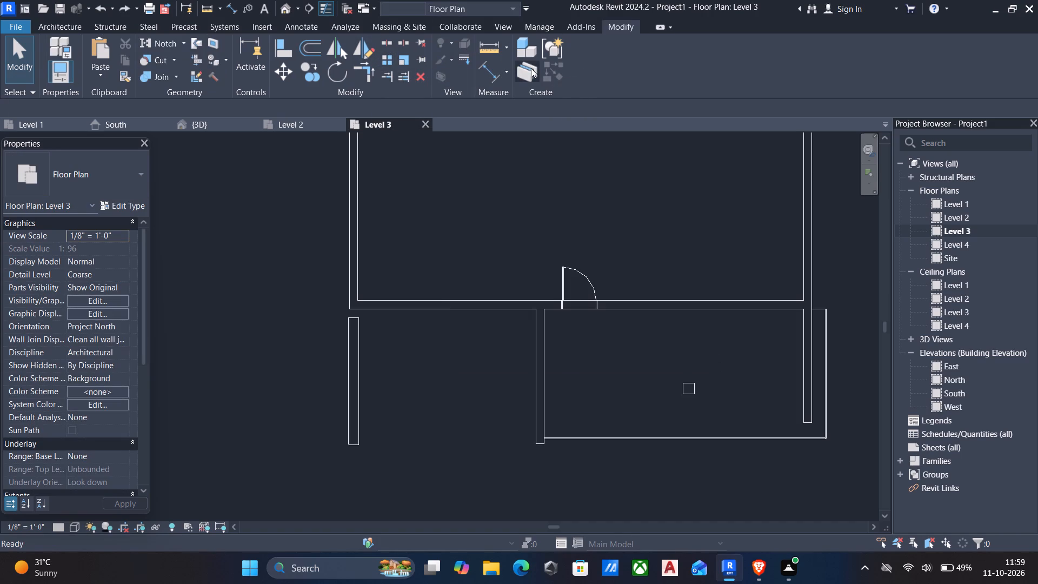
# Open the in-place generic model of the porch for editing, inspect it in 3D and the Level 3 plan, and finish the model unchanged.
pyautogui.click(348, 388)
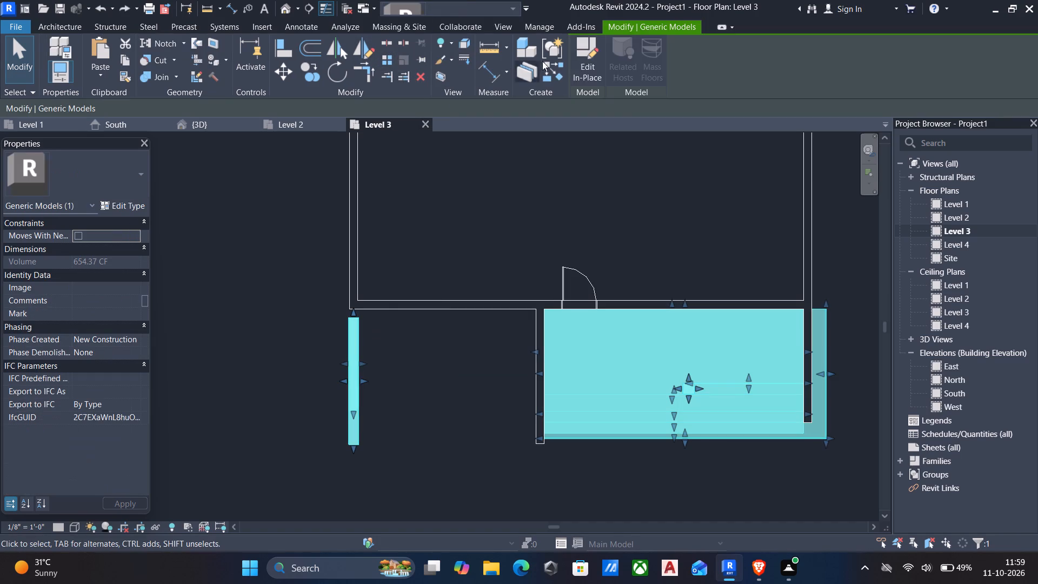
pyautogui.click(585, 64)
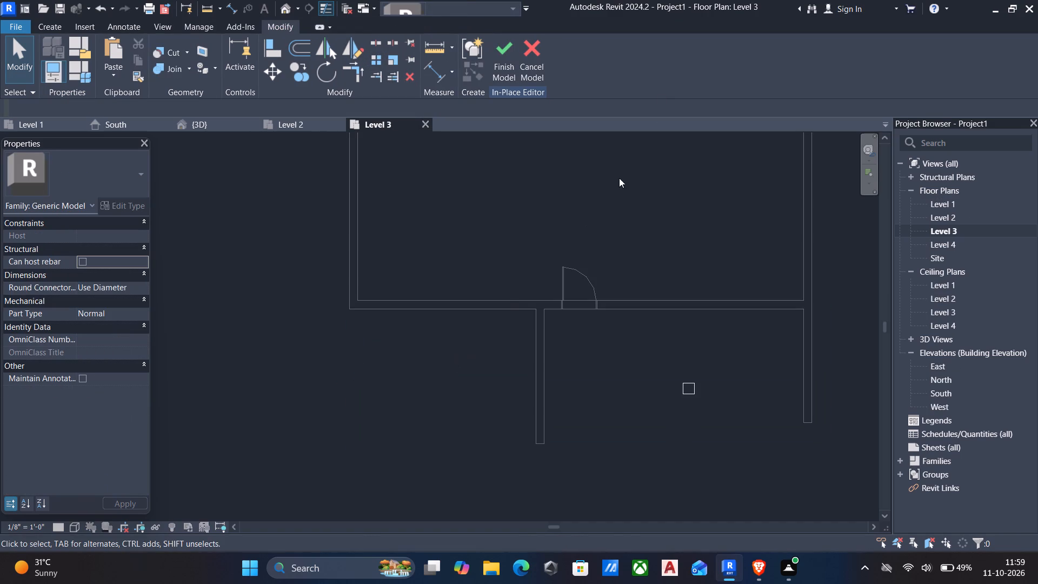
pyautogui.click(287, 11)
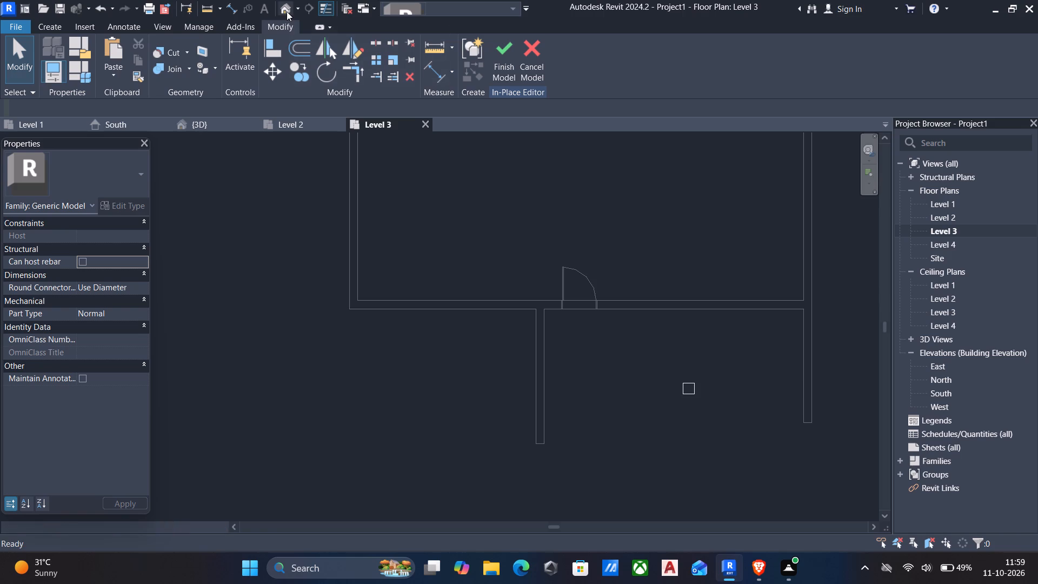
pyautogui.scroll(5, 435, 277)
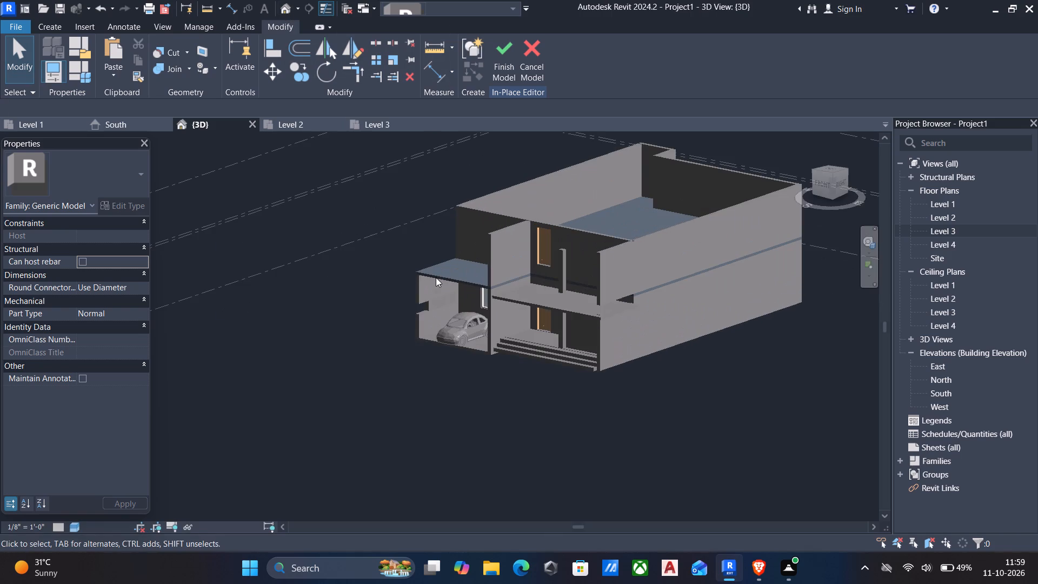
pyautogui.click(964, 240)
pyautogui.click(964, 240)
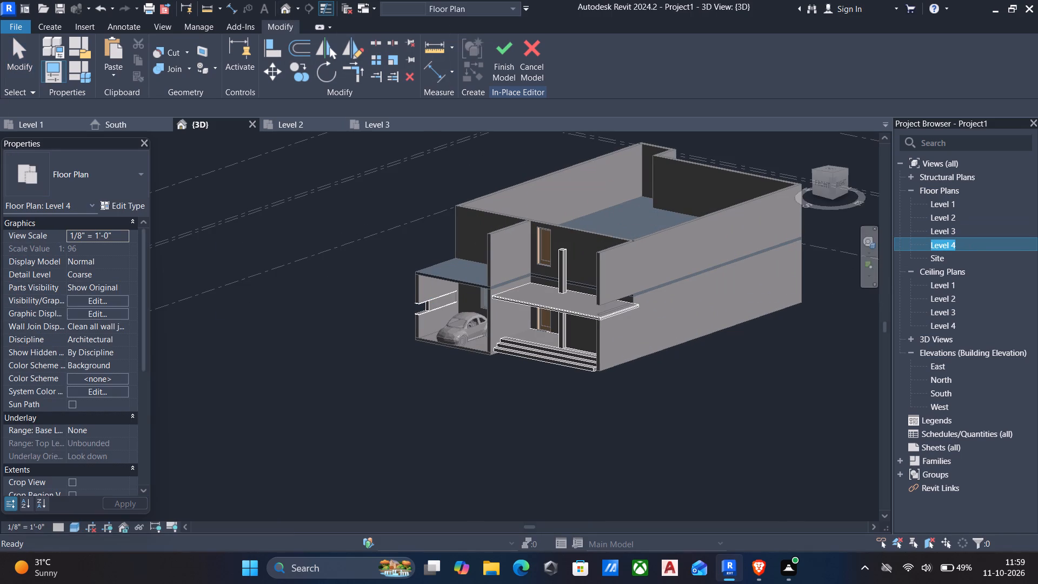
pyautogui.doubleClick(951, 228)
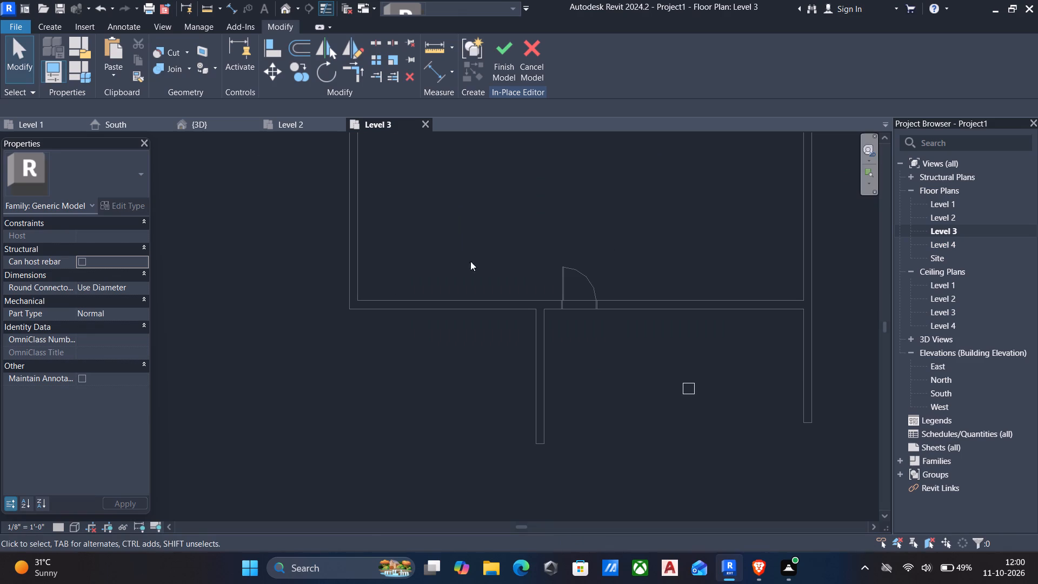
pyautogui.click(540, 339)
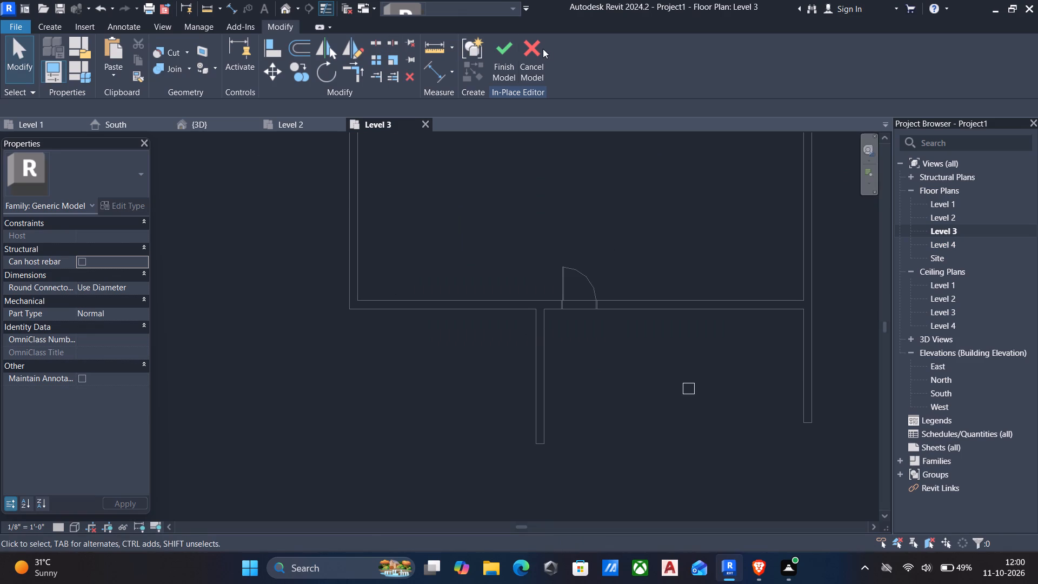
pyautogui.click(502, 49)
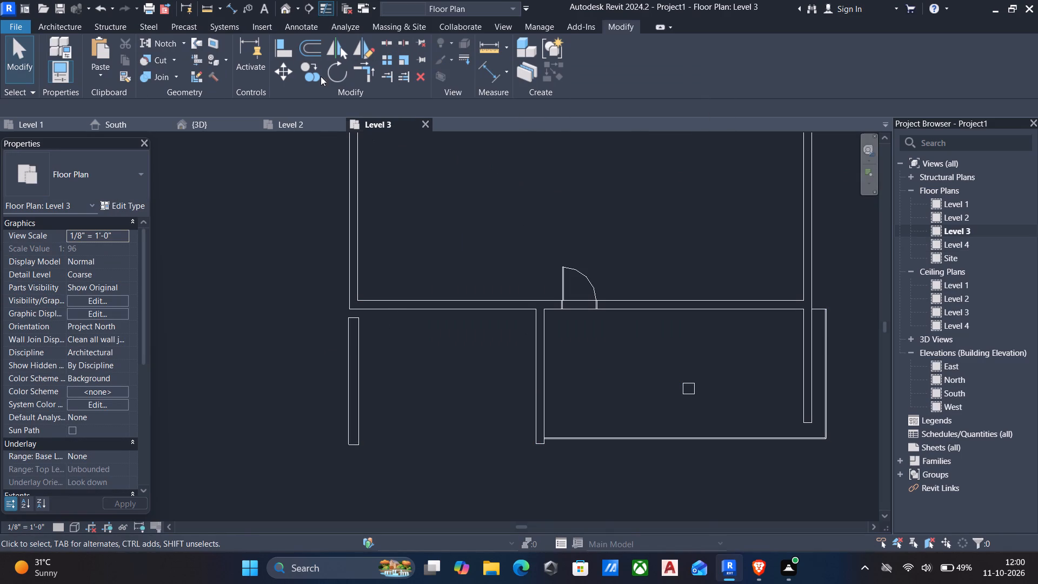
# Examine how the upper storey is shown in the South elevation and in the Level 4, Level 2 and Level 3 floor plans.
pyautogui.click(286, 9)
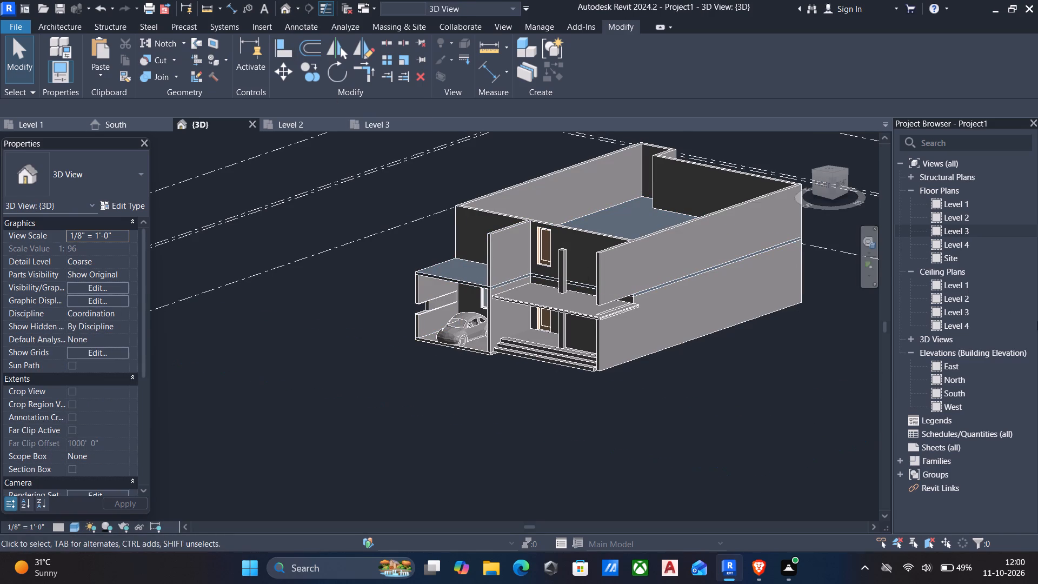
pyautogui.click(955, 390)
pyautogui.click(957, 389)
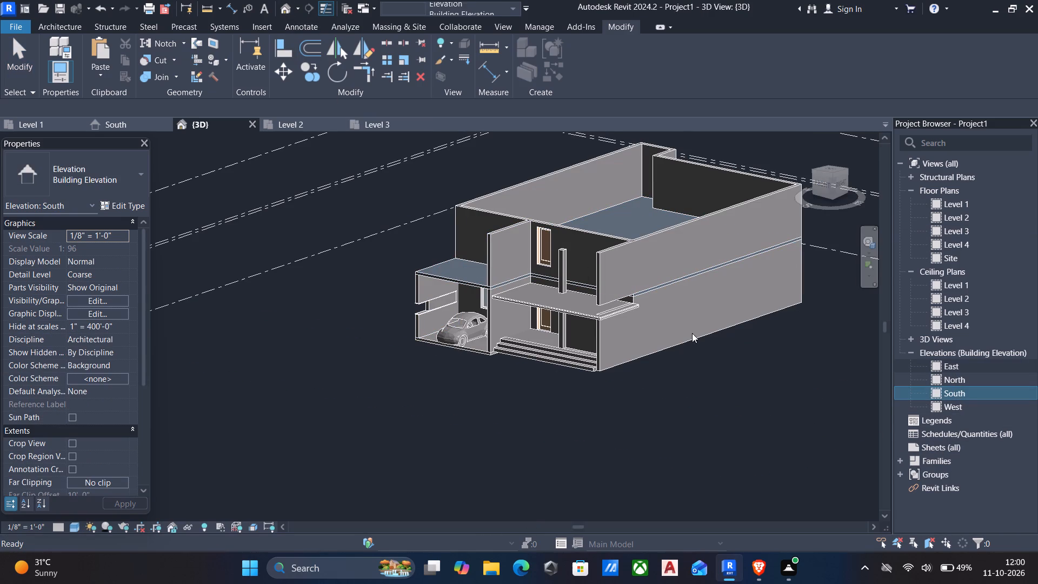
pyautogui.doubleClick(934, 391)
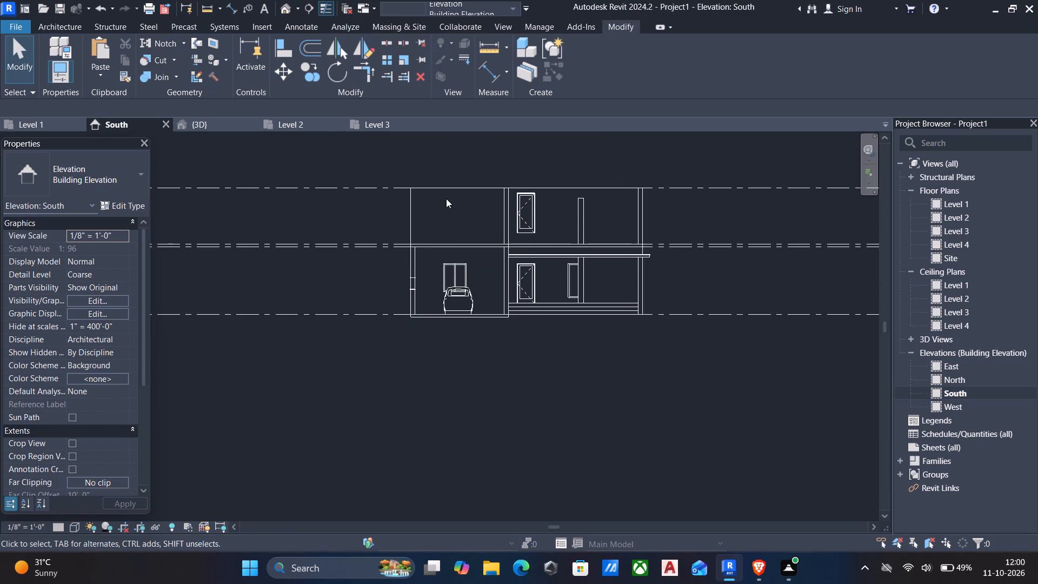
pyautogui.moveTo(427, 231); pyautogui.dragTo(424, 246, button='middle')
pyautogui.scroll(3, 414, 227)
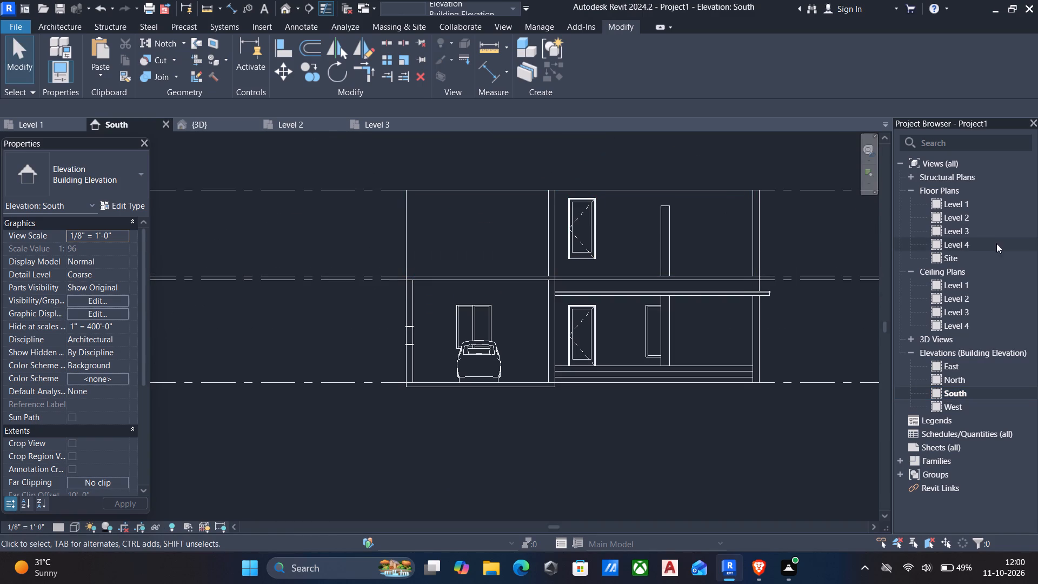
pyautogui.doubleClick(949, 242)
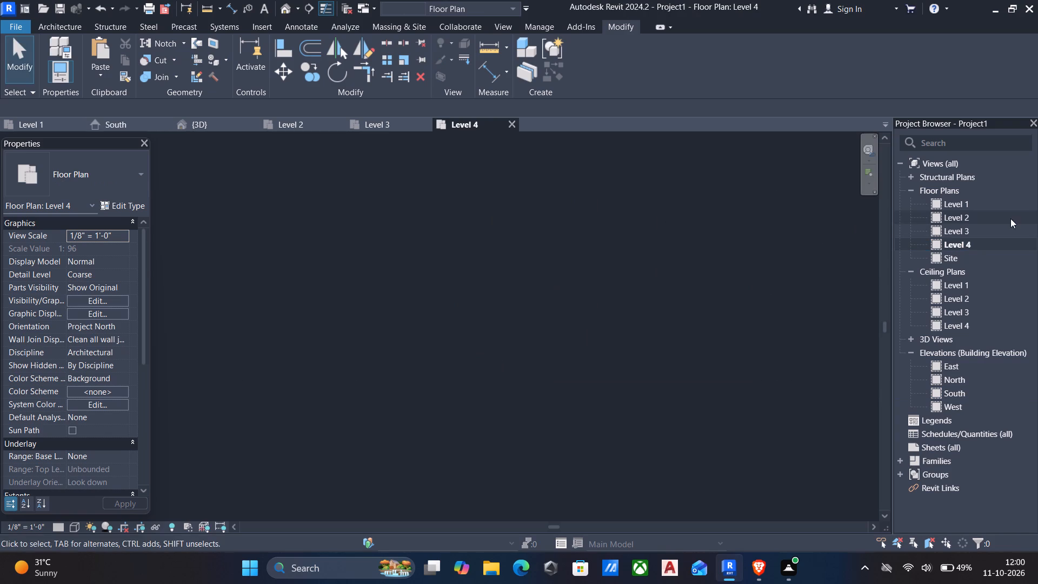
pyautogui.doubleClick(934, 218)
pyautogui.scroll(-5, 596, 316)
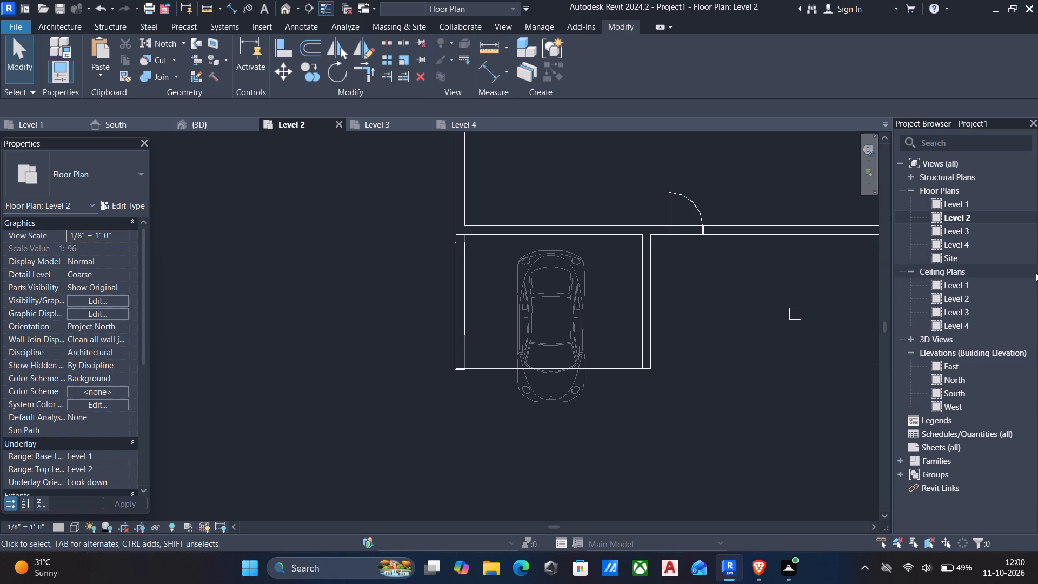
pyautogui.doubleClick(964, 228)
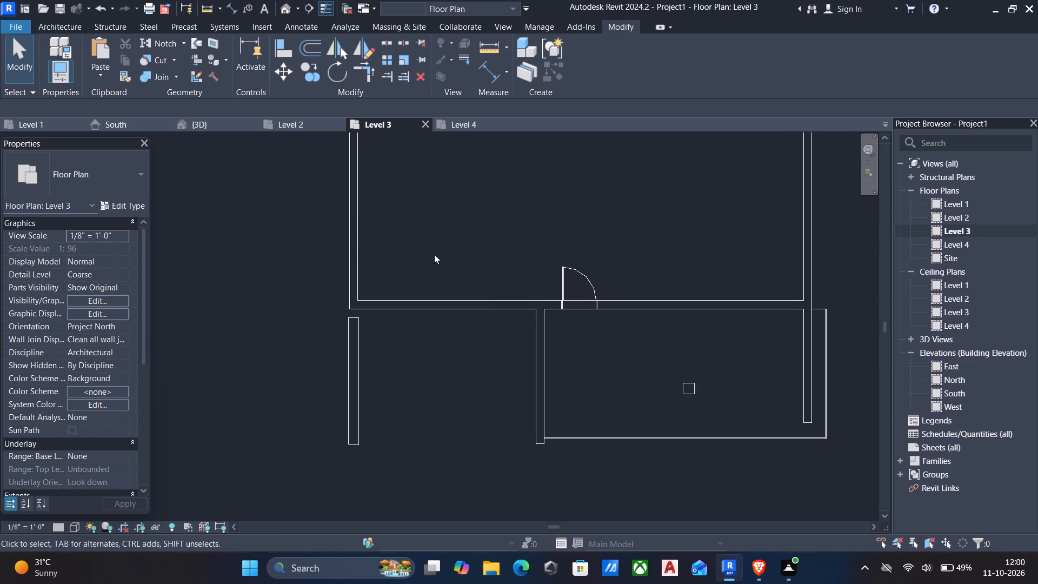
# In the 3D view, delete the upper-storey wall dividing the carport roof from the porch.
pyautogui.click(283, 5)
pyautogui.keyDown('shift'); pyautogui.moveTo(456, 277); pyautogui.dragTo(543, 251, button='middle'); pyautogui.keyUp('shift')
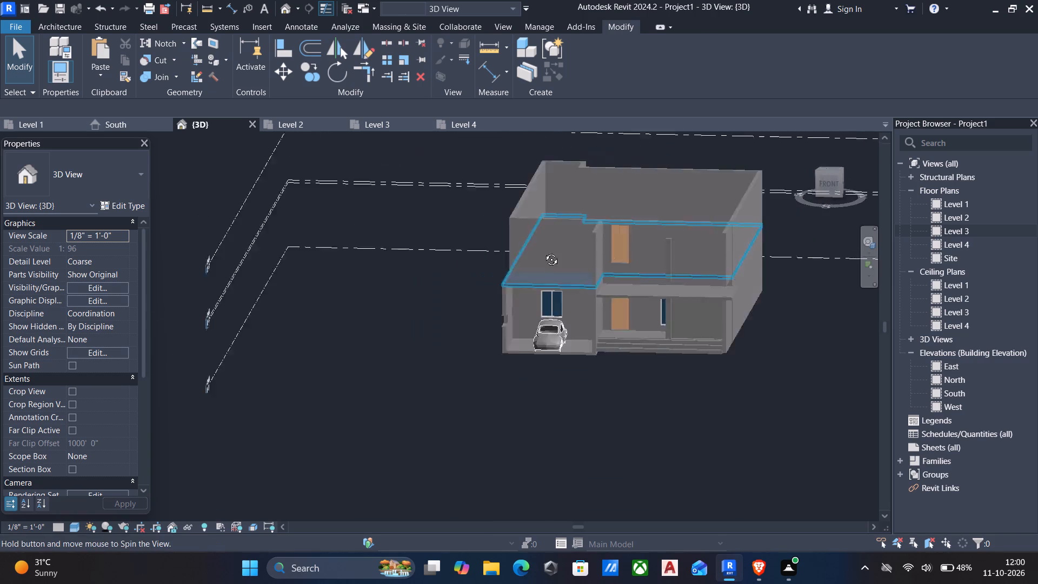
pyautogui.keyDown('shift'); pyautogui.moveTo(543, 251); pyautogui.dragTo(571, 244, button='middle'); pyautogui.keyUp('shift')
pyautogui.scroll(5, 660, 233)
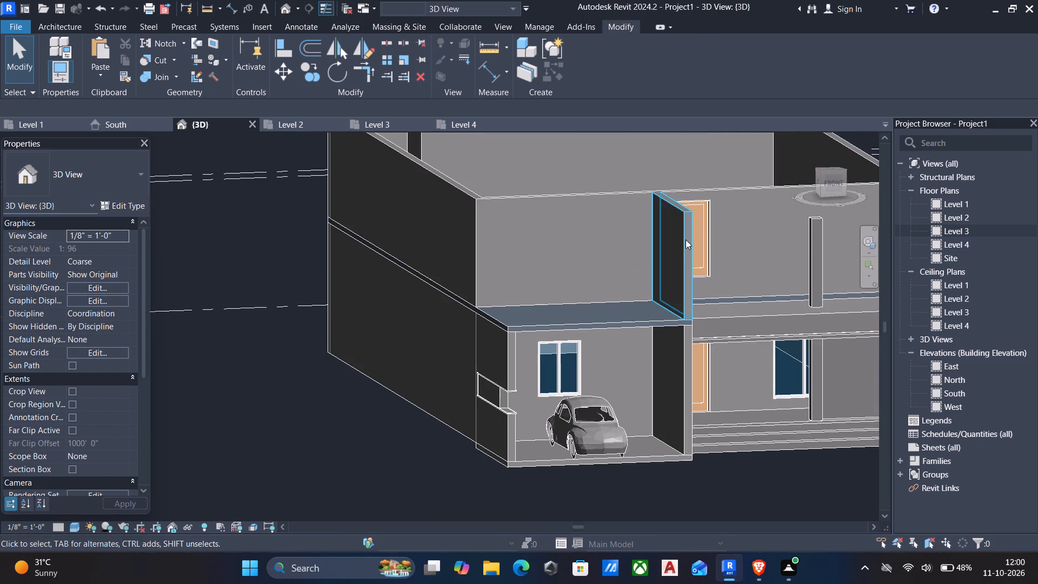
pyautogui.click(686, 239)
pyautogui.press('Delete')
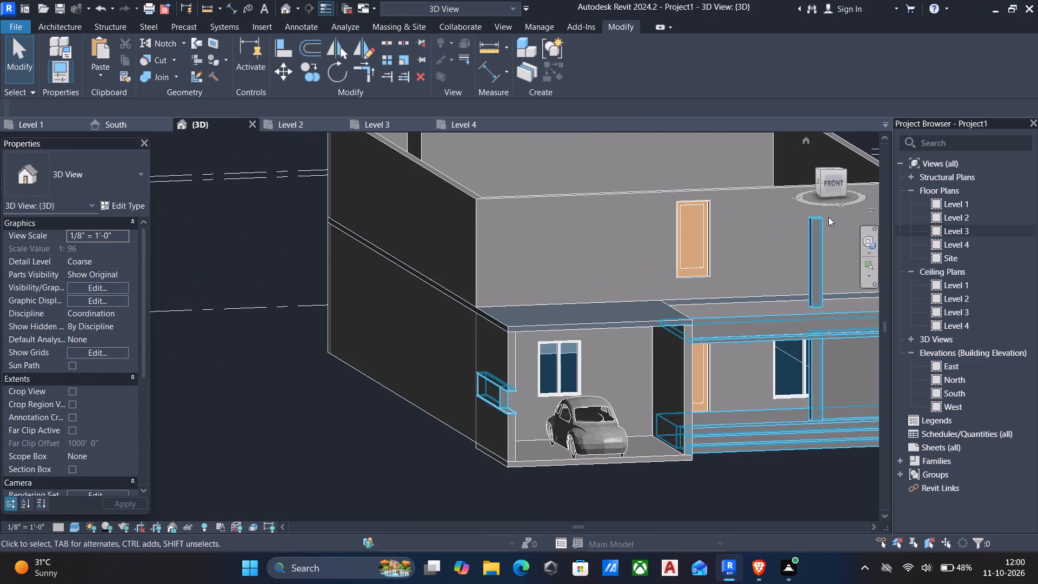
# Set the Level 3 floor plan's underlay range to base level Level 2 and top level Level 4, and return to the 3D view.
pyautogui.doubleClick(950, 235)
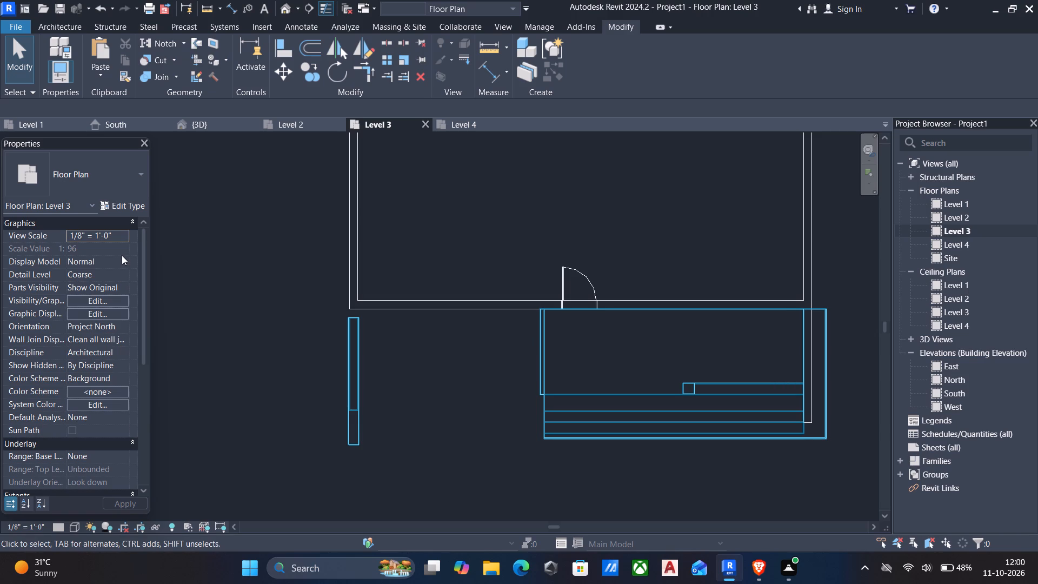
pyautogui.click(106, 456)
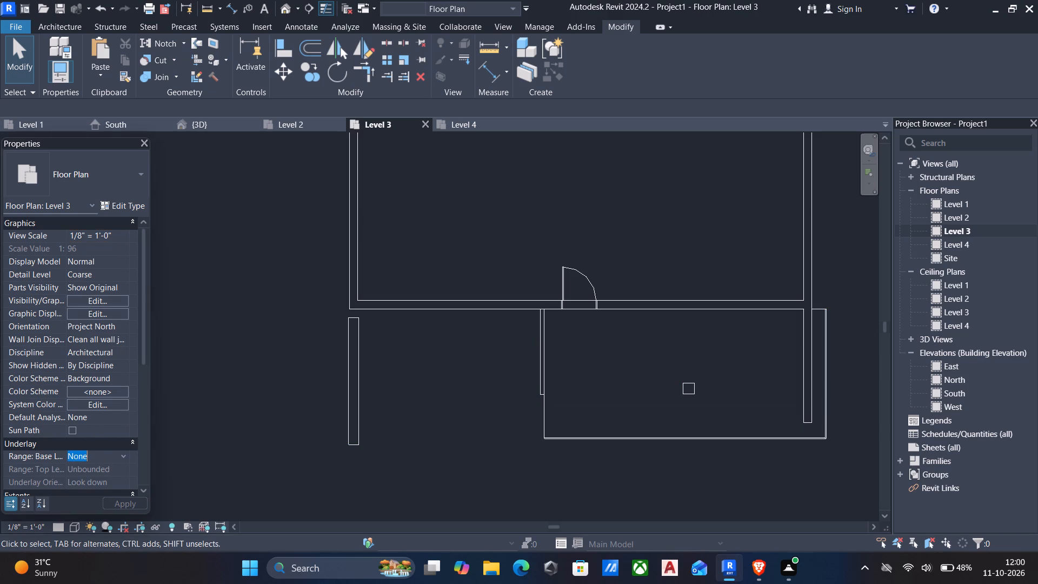
pyautogui.click(119, 454)
pyautogui.click(89, 493)
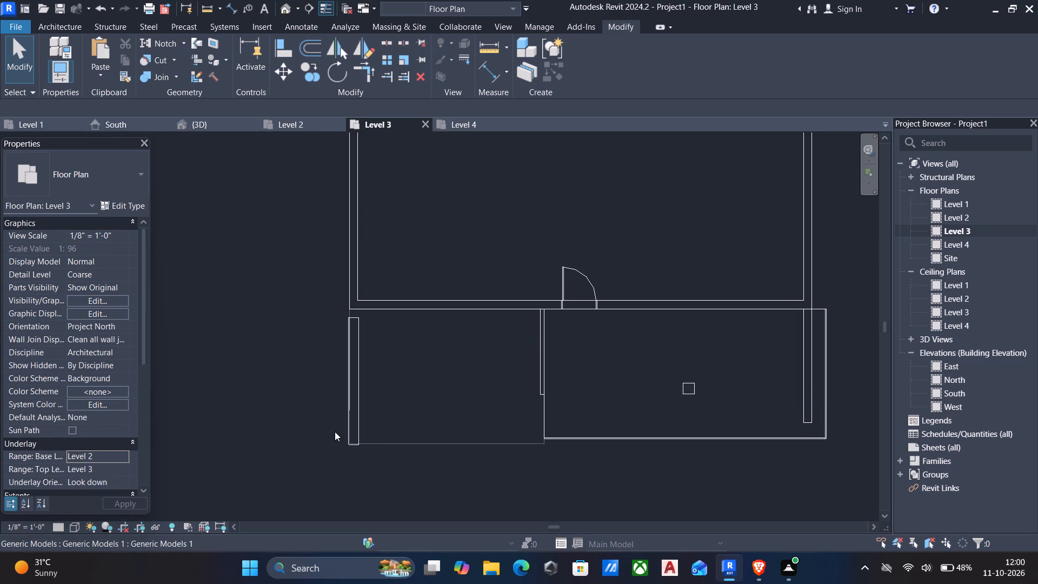
pyautogui.click(121, 470)
pyautogui.click(88, 503)
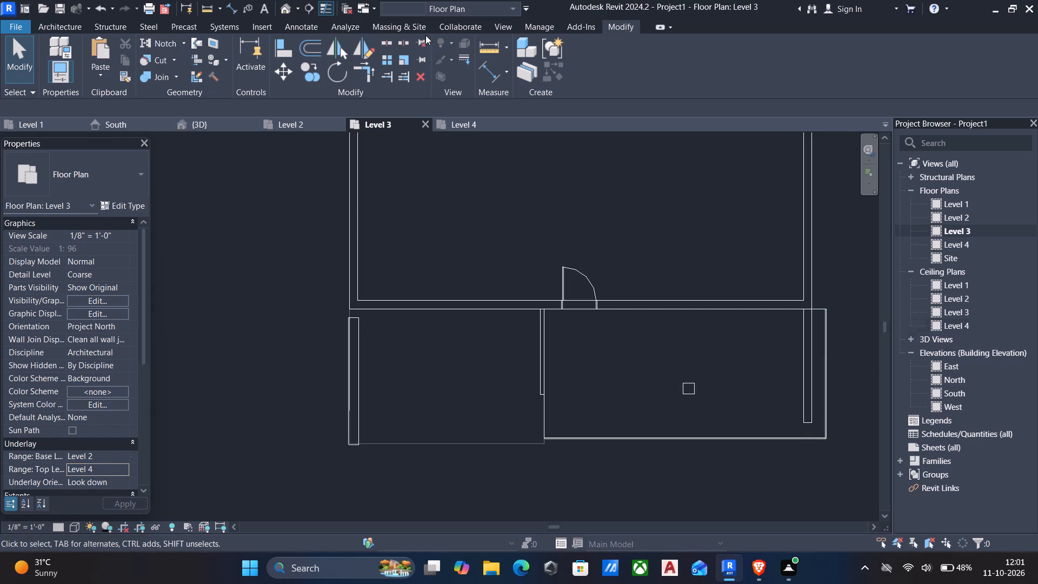
pyautogui.click(290, 8)
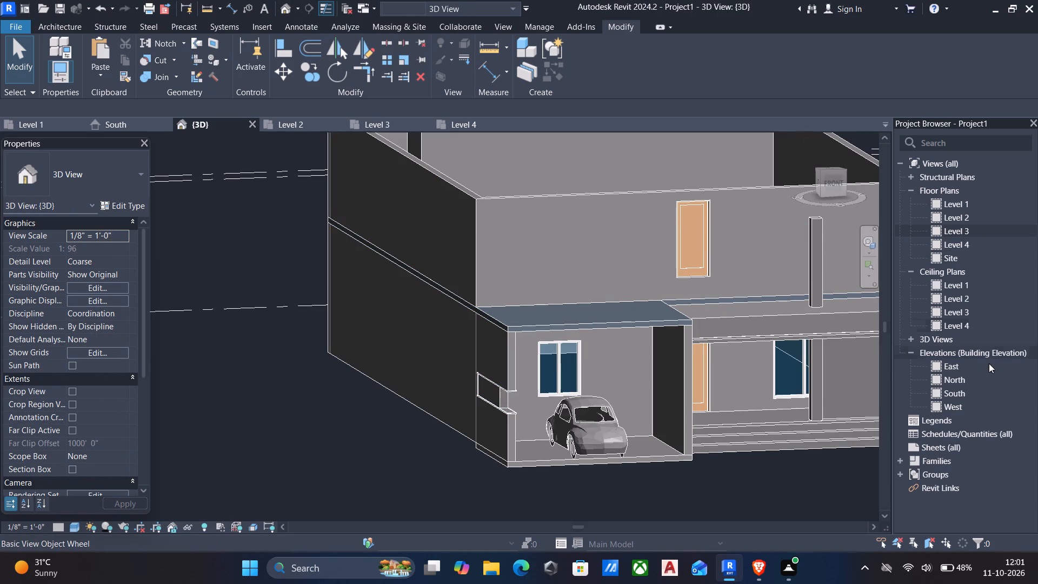
# Examine the upper storey above the carport and porch in the South elevation.
pyautogui.doubleClick(937, 394)
pyautogui.scroll(-6, 667, 348)
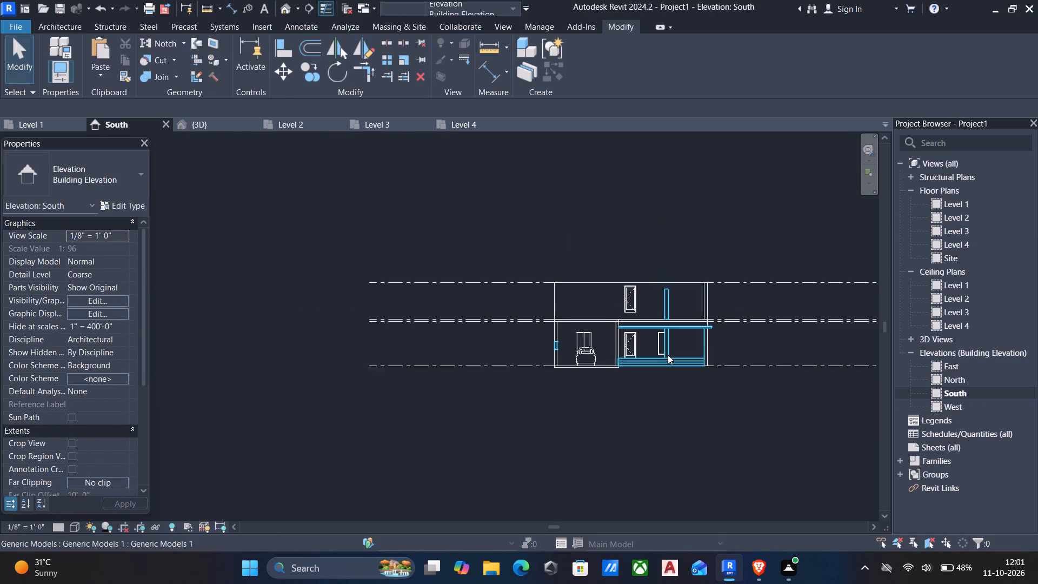
pyautogui.scroll(-1, 668, 355)
pyautogui.moveTo(723, 349); pyautogui.dragTo(566, 353, button='middle')
pyautogui.scroll(5, 626, 366)
pyautogui.moveTo(580, 291); pyautogui.dragTo(567, 331, button='middle')
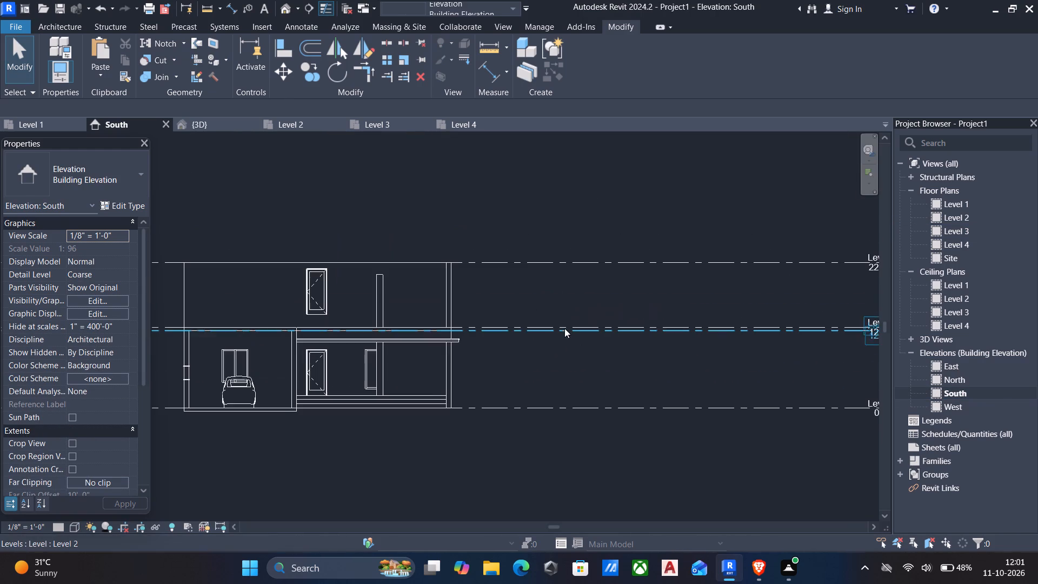
# In the Level 3 floor plan, set up a rectangular wall of type 9" wall with location line Finish Face: Exterior.
pyautogui.doubleClick(957, 233)
pyautogui.write('wa')
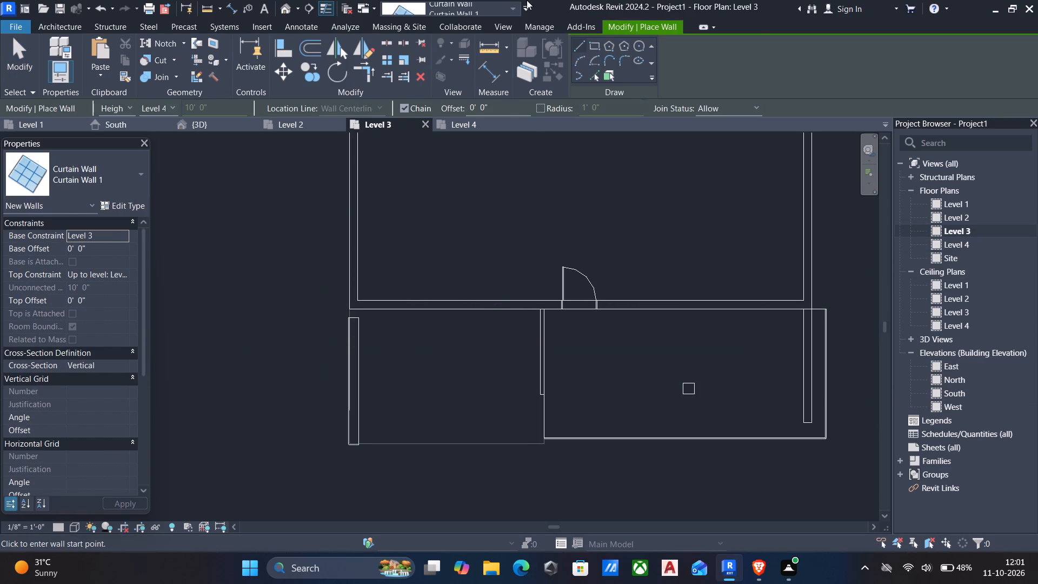
pyautogui.click(590, 44)
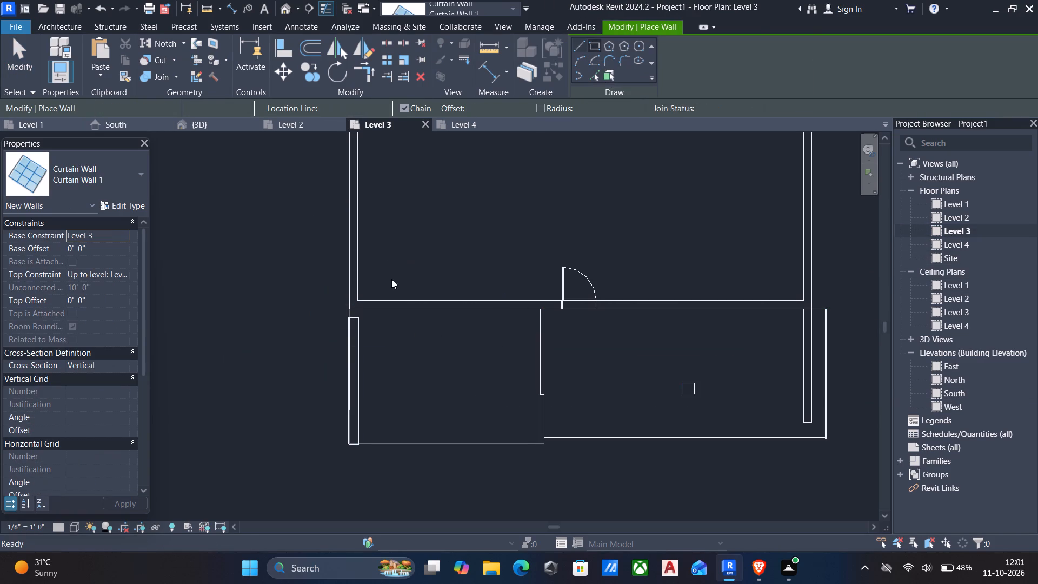
pyautogui.scroll(5, 342, 315)
pyautogui.click(359, 303)
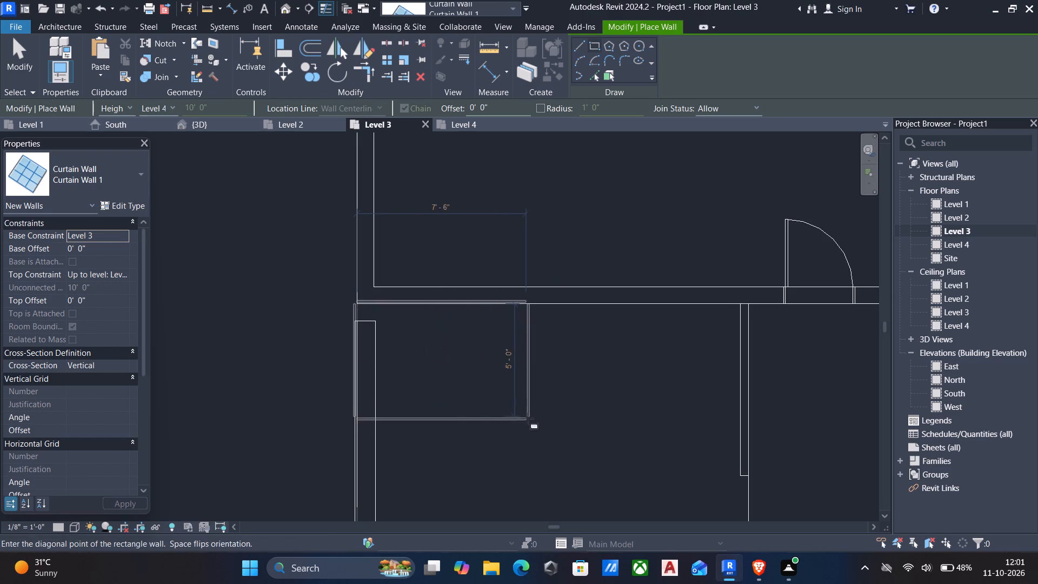
pyautogui.press('Escape')
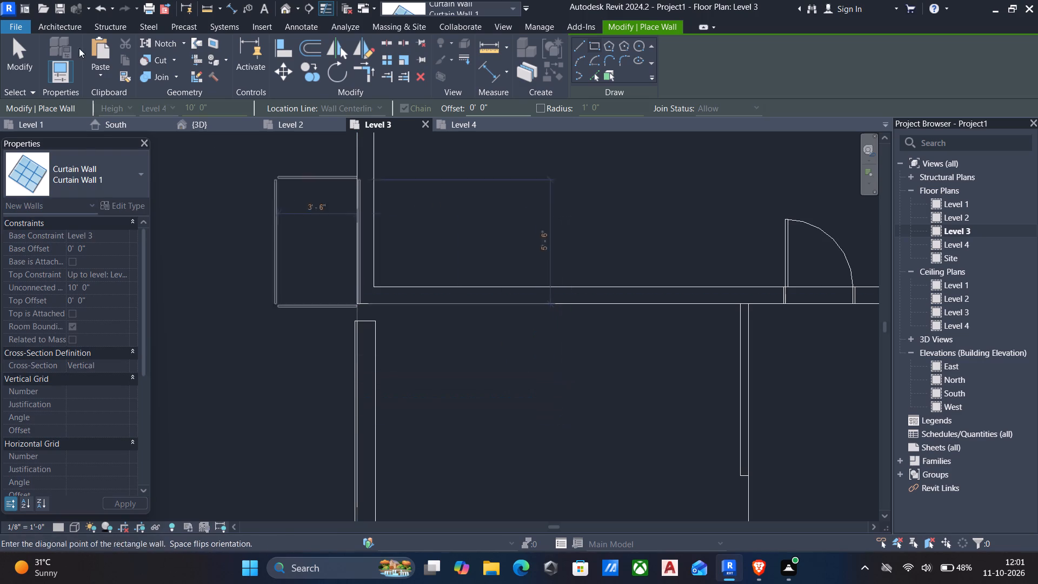
pyautogui.click(127, 179)
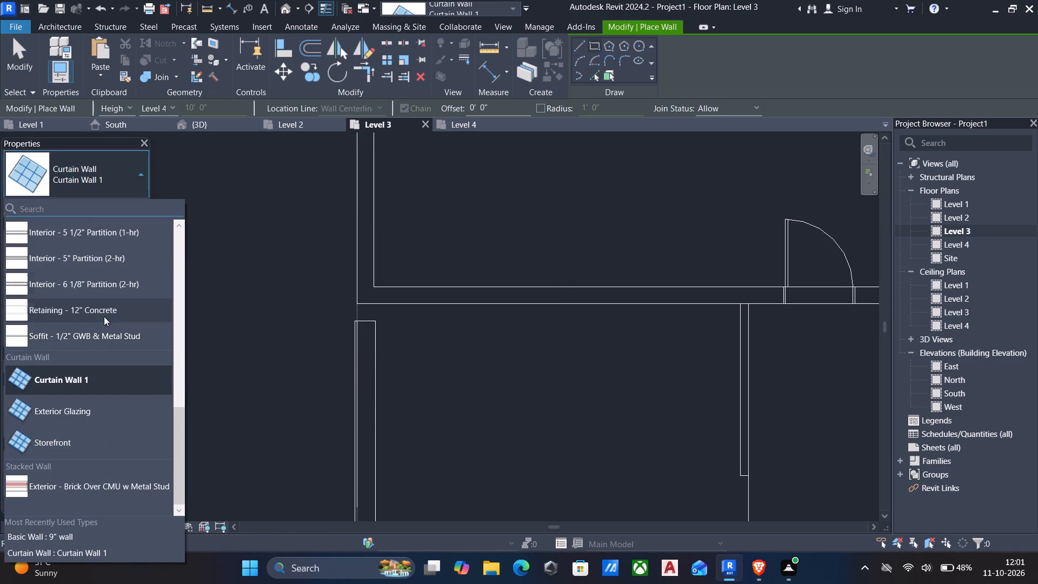
pyautogui.scroll(16, 99, 356)
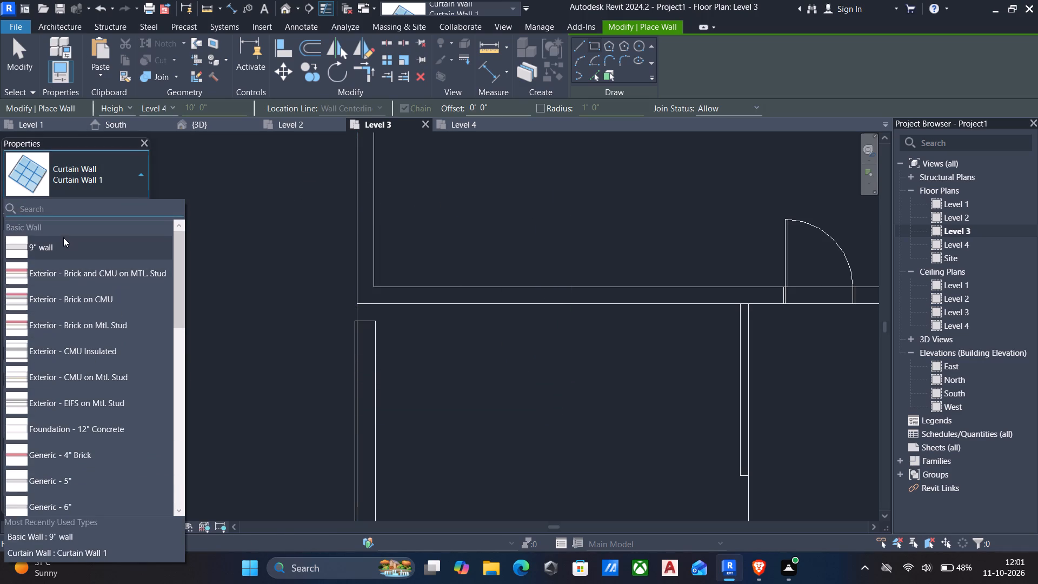
pyautogui.click(60, 249)
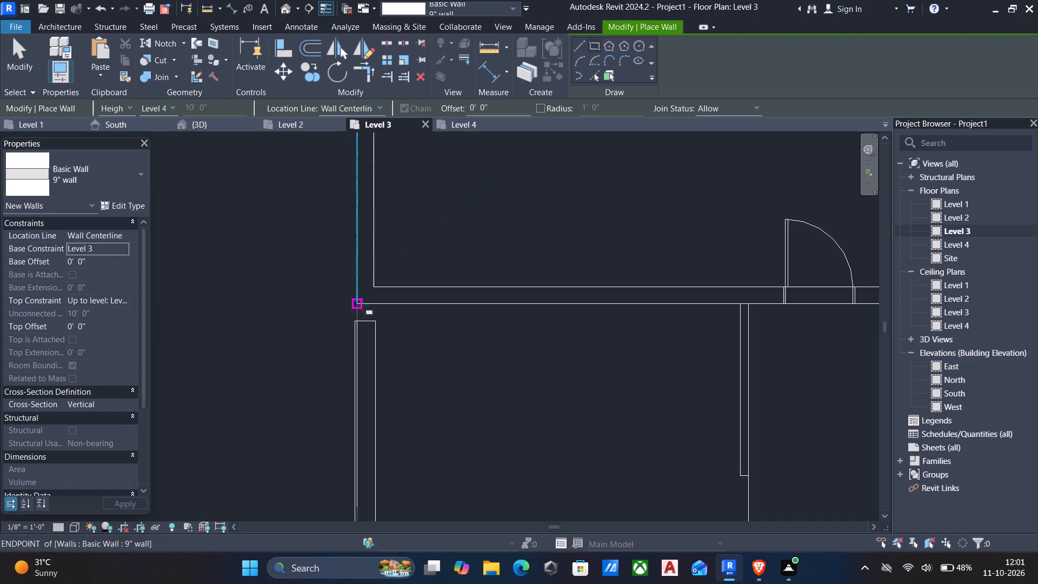
pyautogui.click(360, 306)
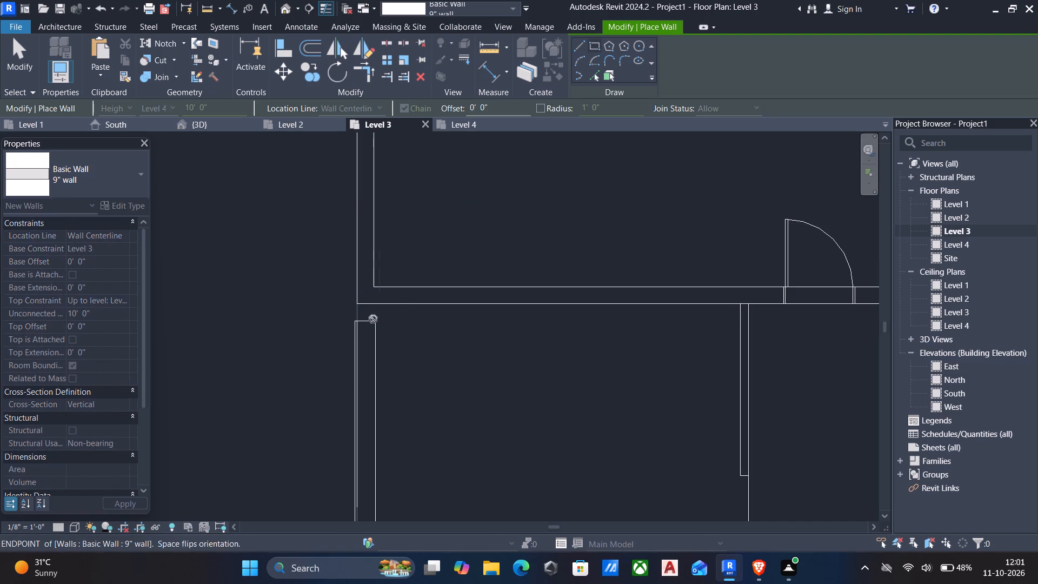
pyautogui.press('space')
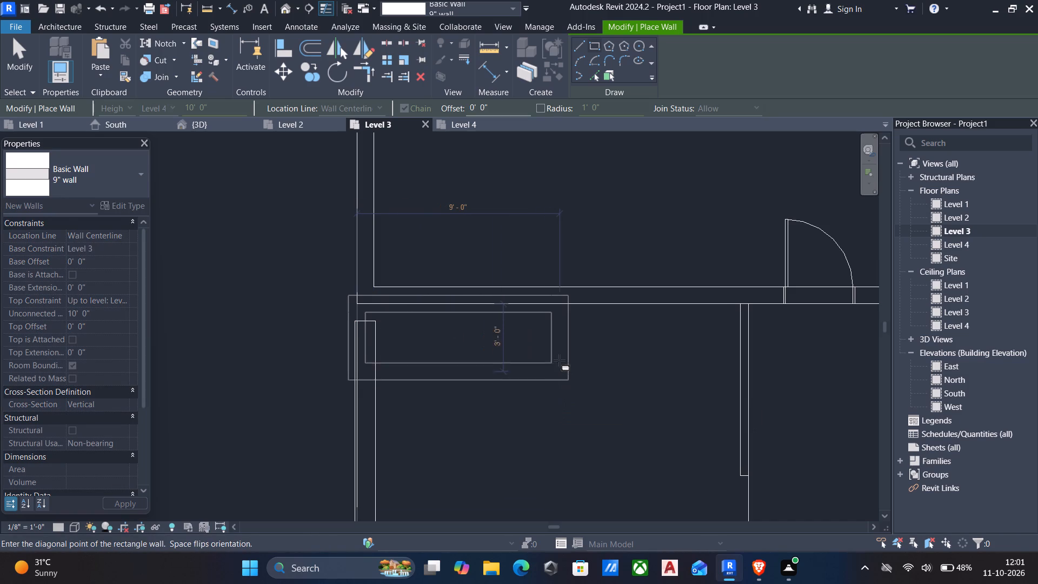
pyautogui.press('Escape')
pyautogui.click(360, 112)
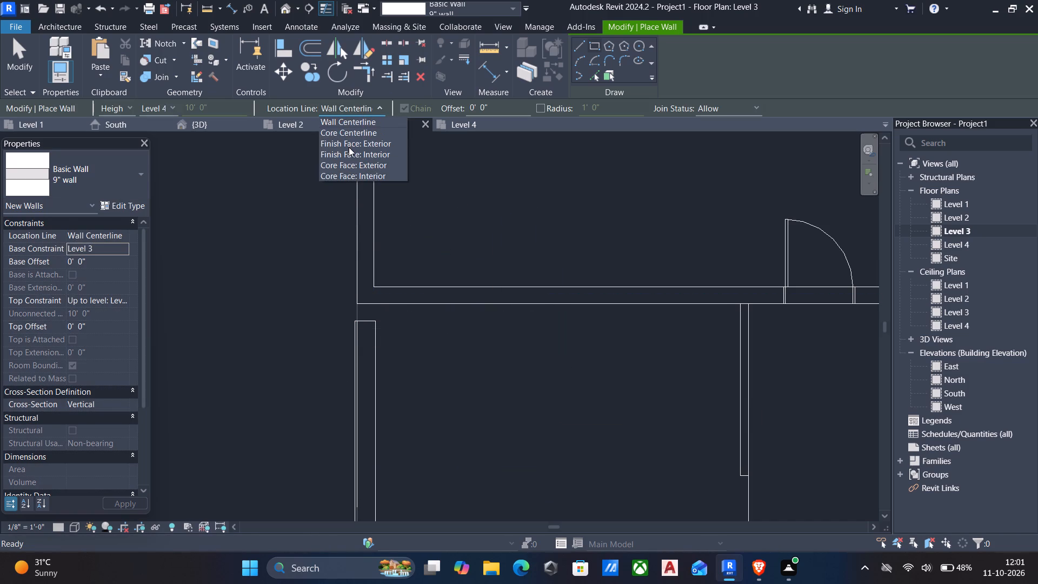
pyautogui.click(349, 148)
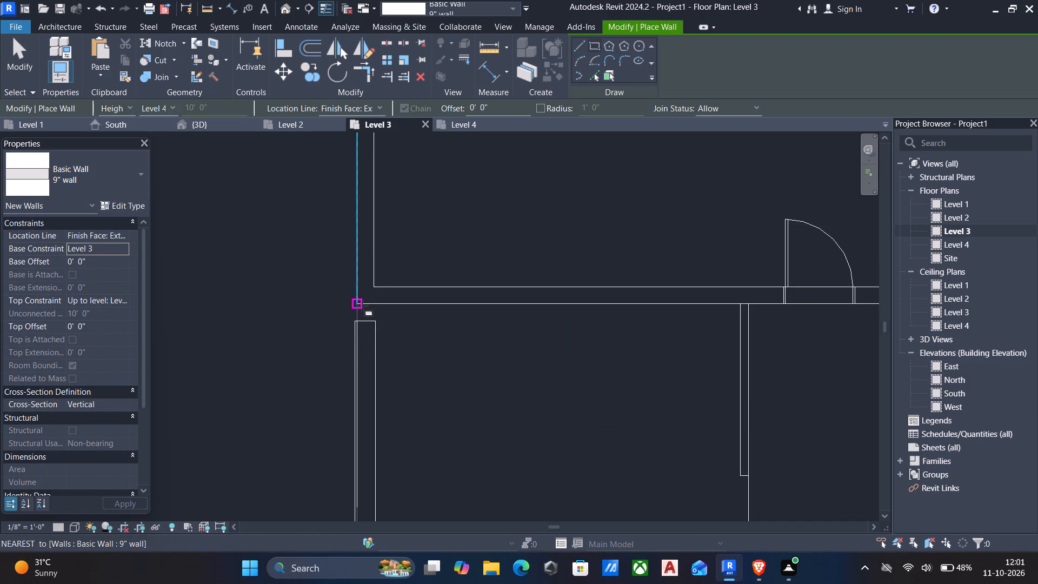
# Draw the rectangular wall over the carport from the house's front corner to the porch edge, about 16'-7 1/2" by 9'-4".
pyautogui.click(362, 306)
pyautogui.moveTo(589, 420); pyautogui.dragTo(545, 141, button='middle')
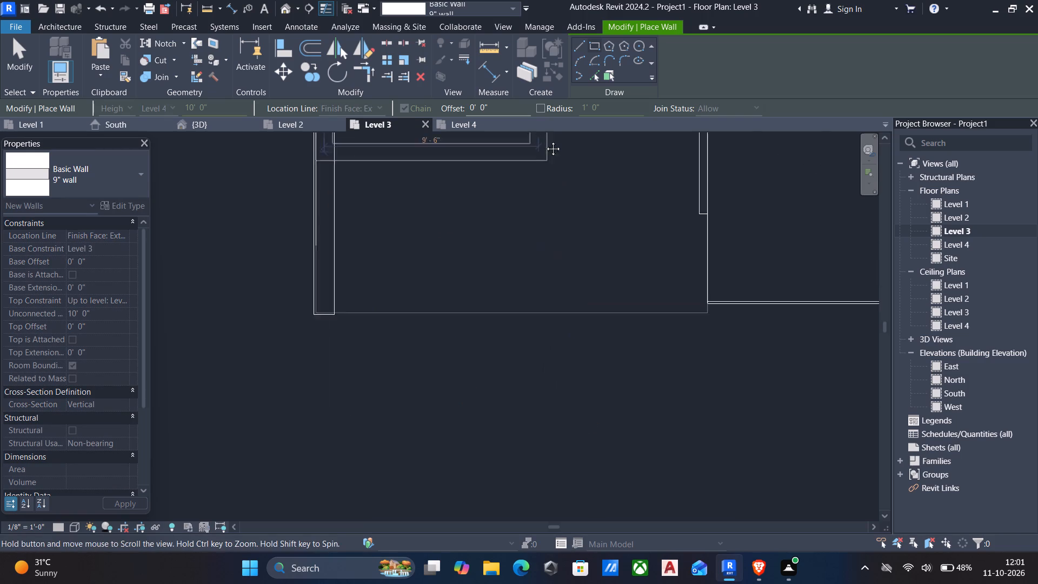
pyautogui.moveTo(545, 141); pyautogui.dragTo(544, 136, button='middle')
pyautogui.moveTo(600, 226); pyautogui.dragTo(573, 306, button='middle')
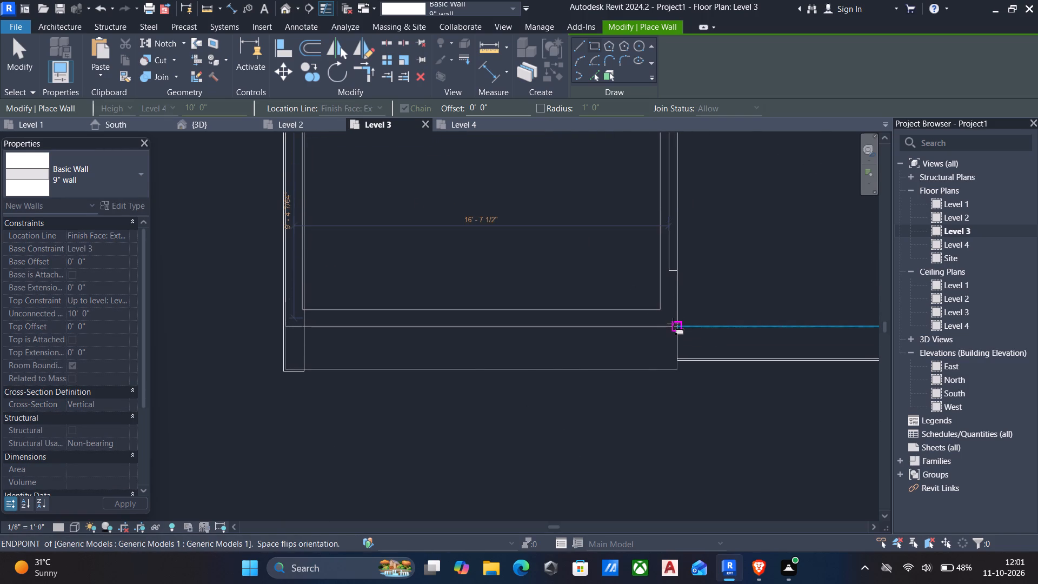
pyautogui.click(673, 324)
pyautogui.press('Escape')
pyautogui.moveTo(562, 188); pyautogui.dragTo(544, 241, button='middle')
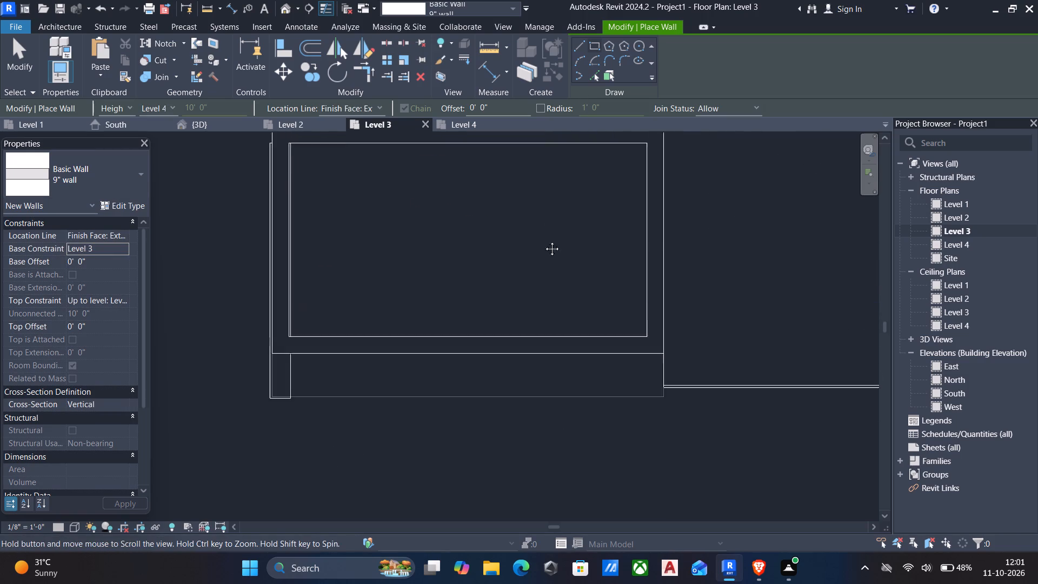
pyautogui.moveTo(544, 241); pyautogui.dragTo(544, 313, button='middle')
pyautogui.press('Escape')
# Delete the side of the new wall rectangle that runs along the house's front wall.
pyautogui.click(527, 238)
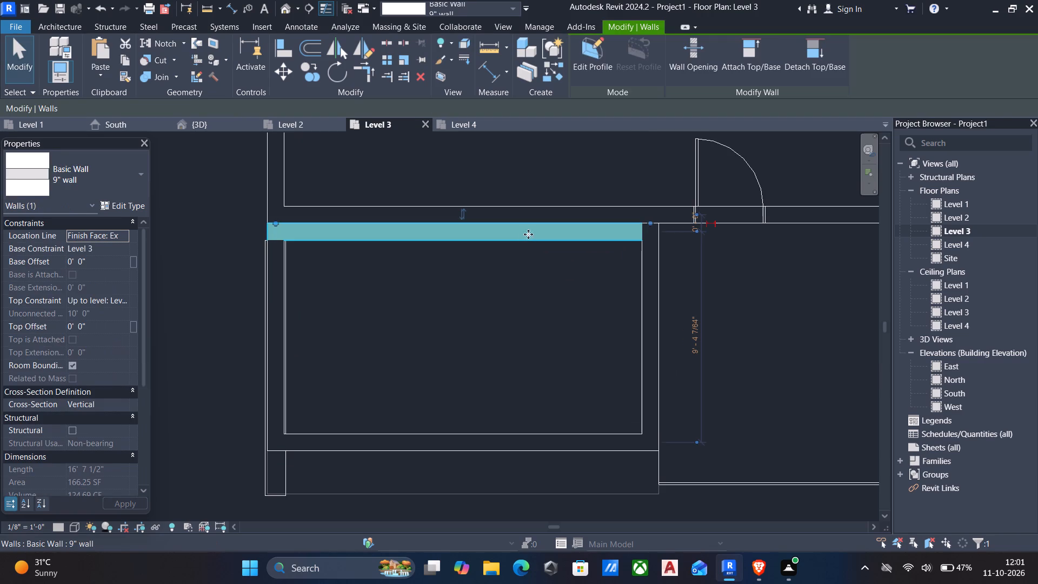
pyautogui.press('Delete')
# Align the open ends of both new side walls with the outer face of the house's front wall.
pyautogui.write('al')
pyautogui.click(280, 222)
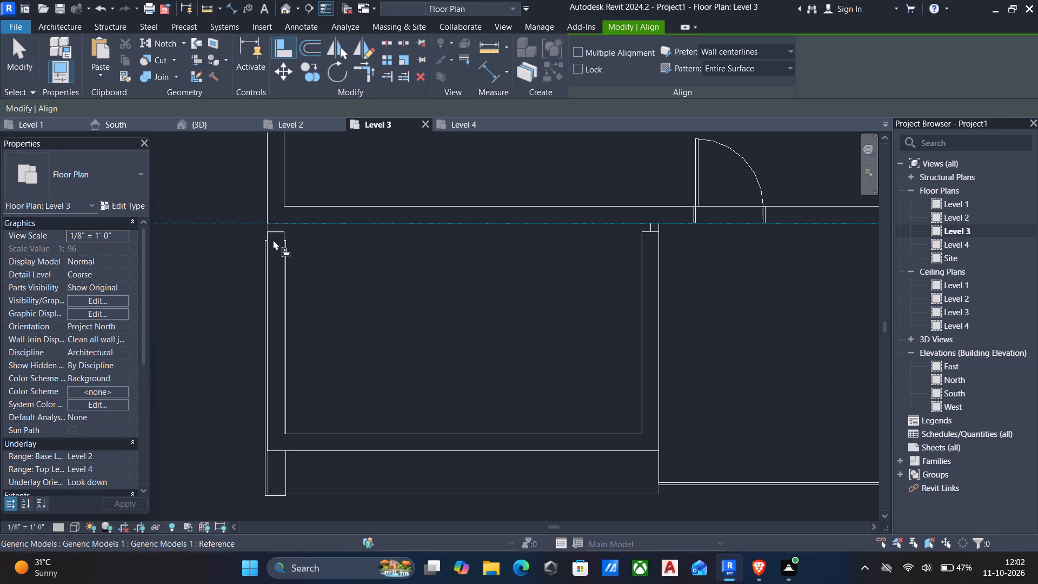
pyautogui.click(273, 229)
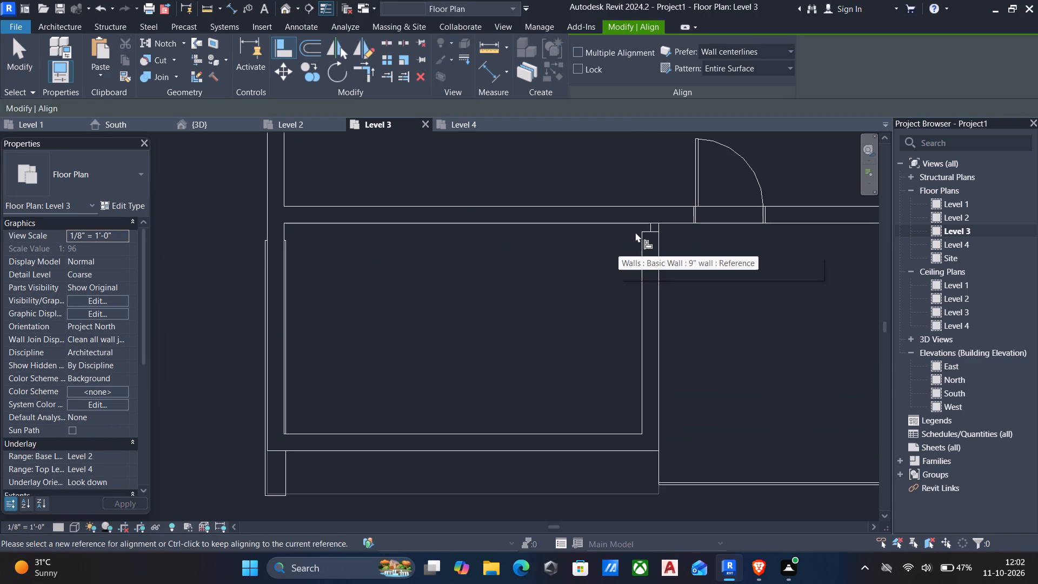
pyautogui.click(642, 221)
pyautogui.click(642, 231)
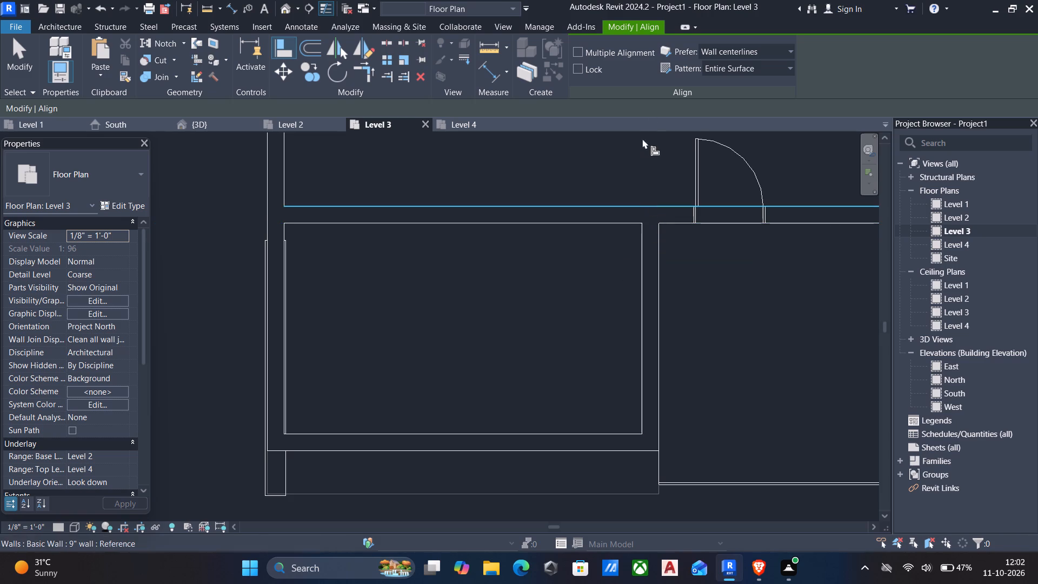
# Examine the new upper-storey walls over the carport in the 3D view.
pyautogui.click(287, 10)
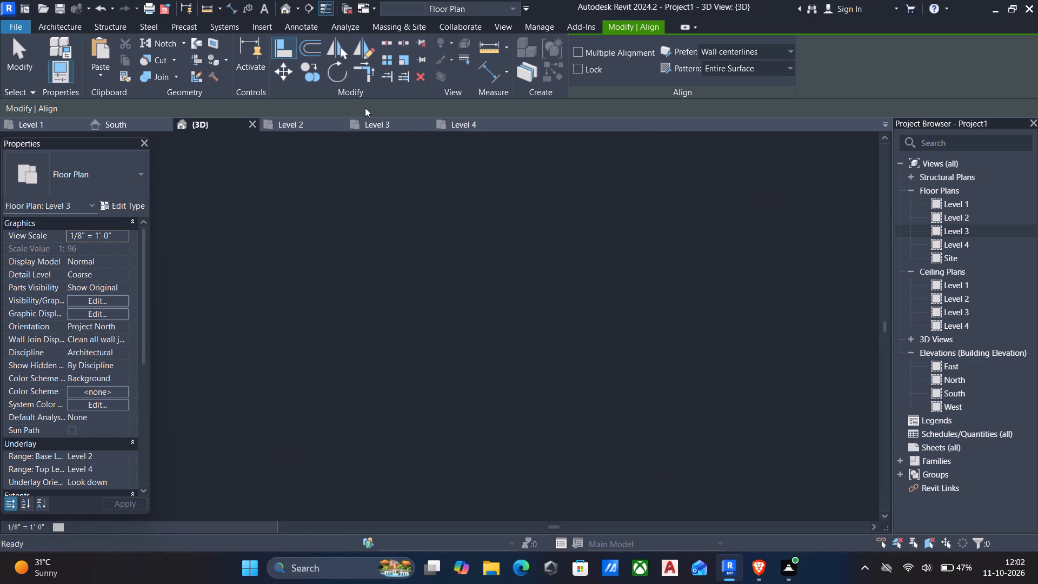
pyautogui.scroll(-3, 648, 316)
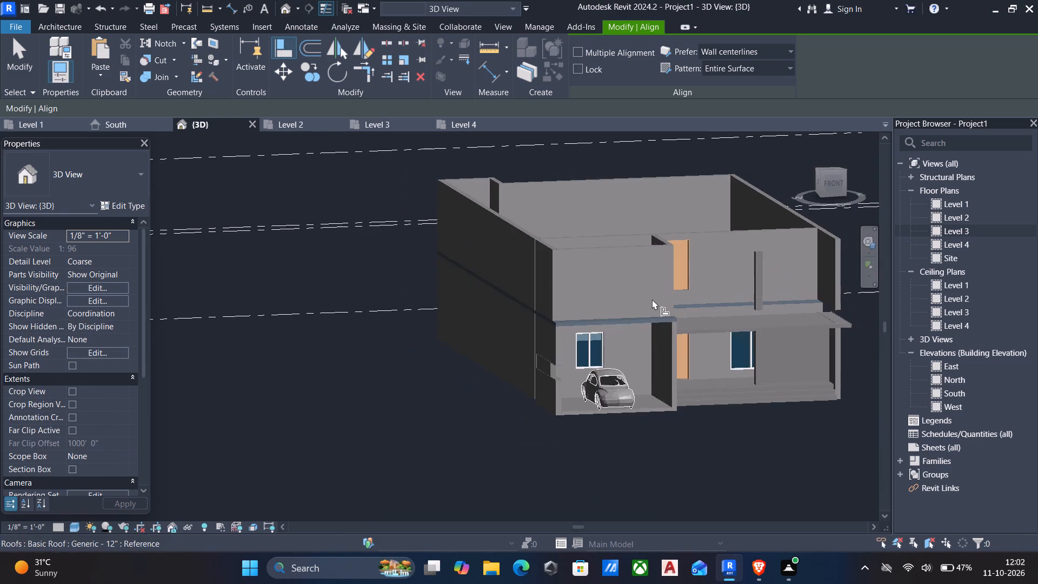
pyautogui.press('Escape')
pyautogui.scroll(-4, 564, 326)
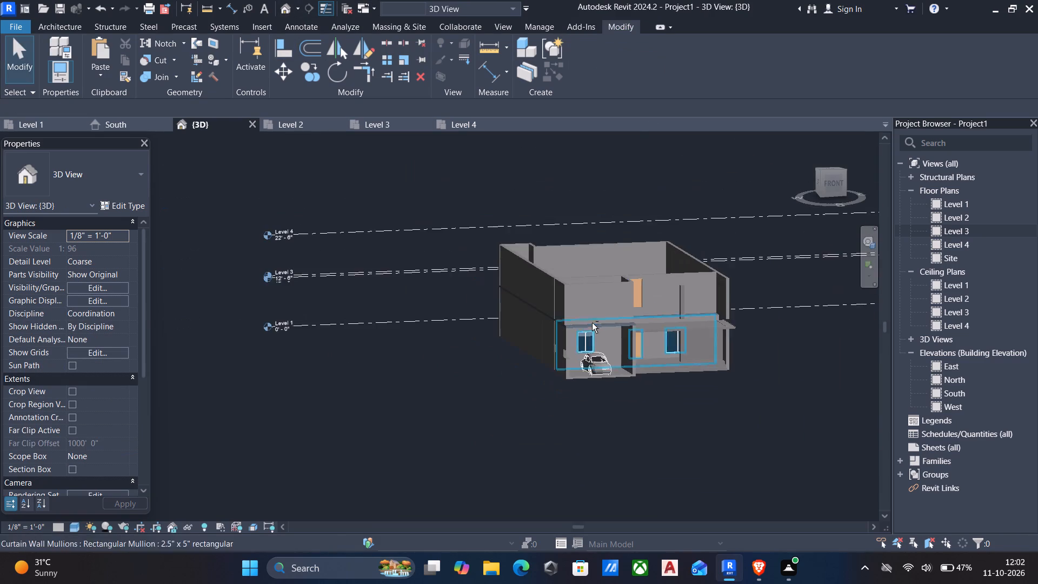
pyautogui.keyDown('shift'); pyautogui.moveTo(589, 322); pyautogui.dragTo(584, 300, button='middle'); pyautogui.keyUp('shift')
pyautogui.scroll(3, 586, 296)
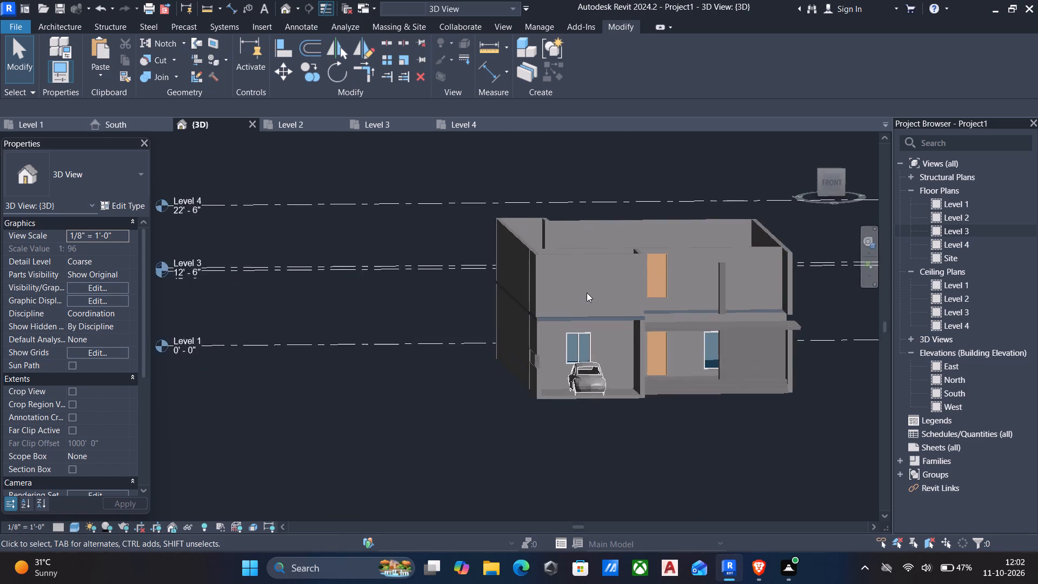
pyautogui.scroll(-2, 587, 293)
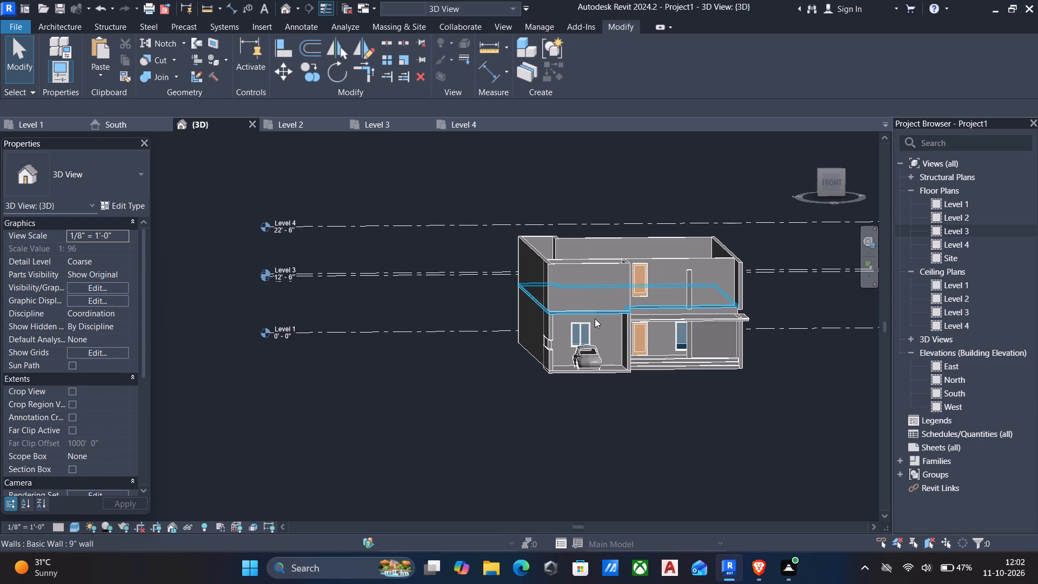
pyautogui.scroll(6, 595, 318)
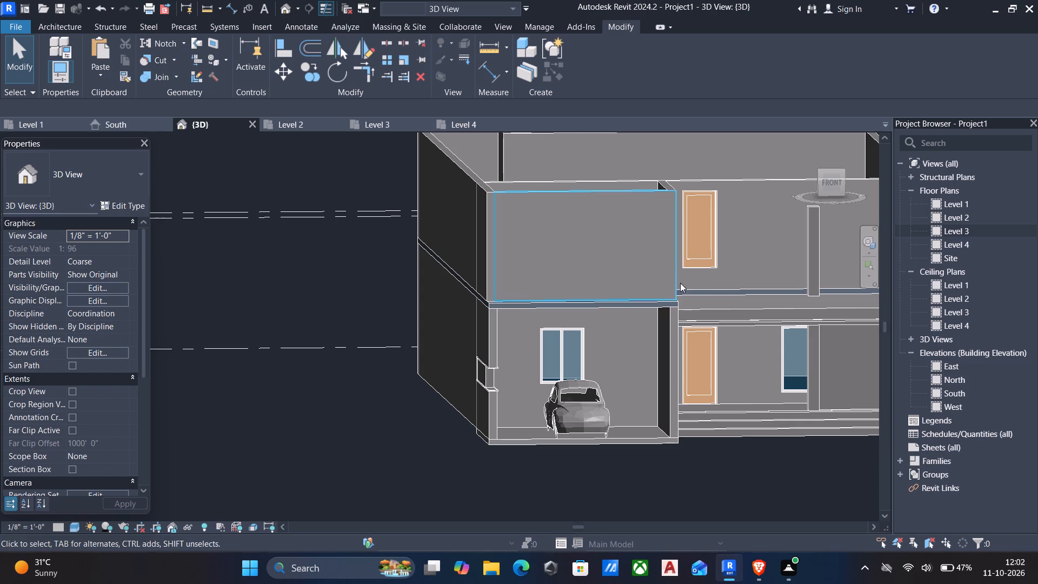
# Edit the porch's in-place generic model and start an extrusion with its work plane on the new upper front wall's face.
pyautogui.click(715, 311)
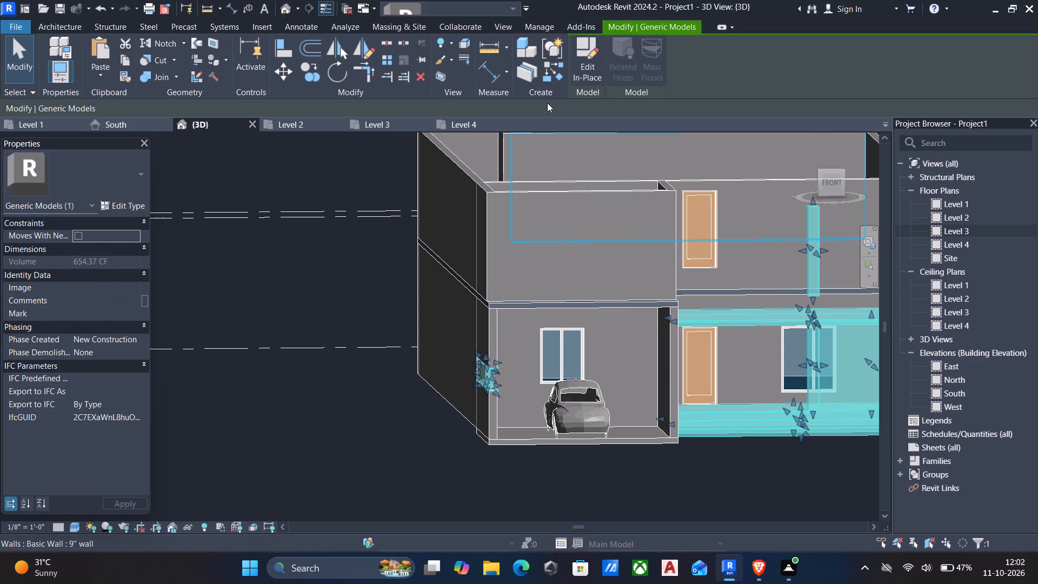
pyautogui.click(585, 52)
pyautogui.click(50, 23)
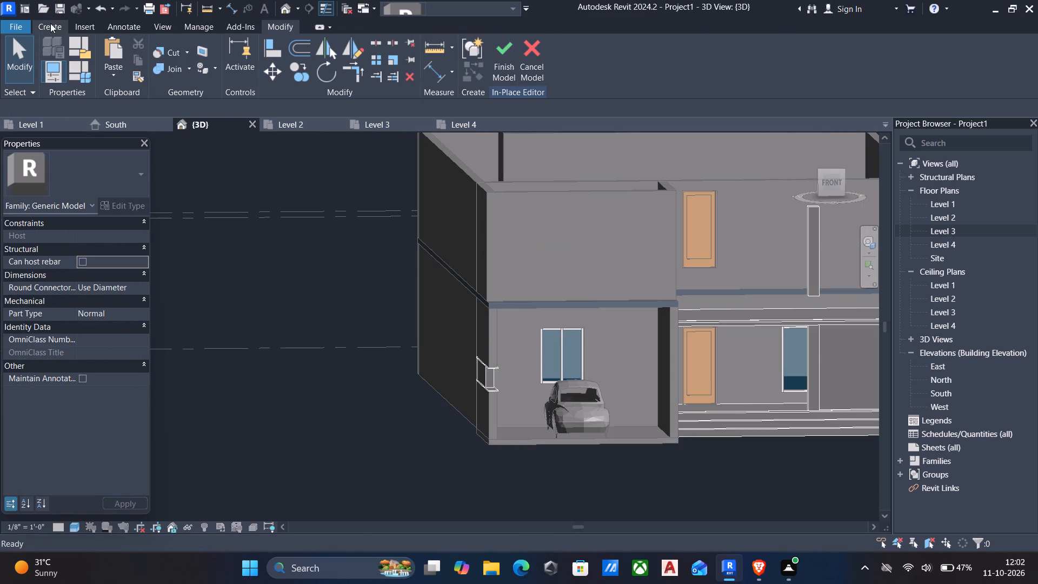
pyautogui.click(122, 46)
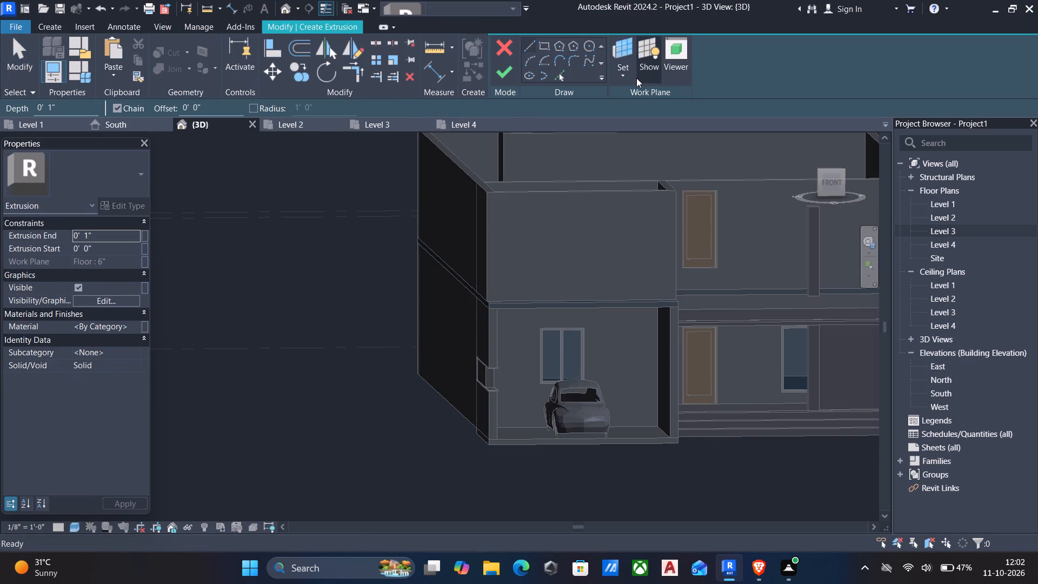
pyautogui.click(624, 78)
pyautogui.click(649, 124)
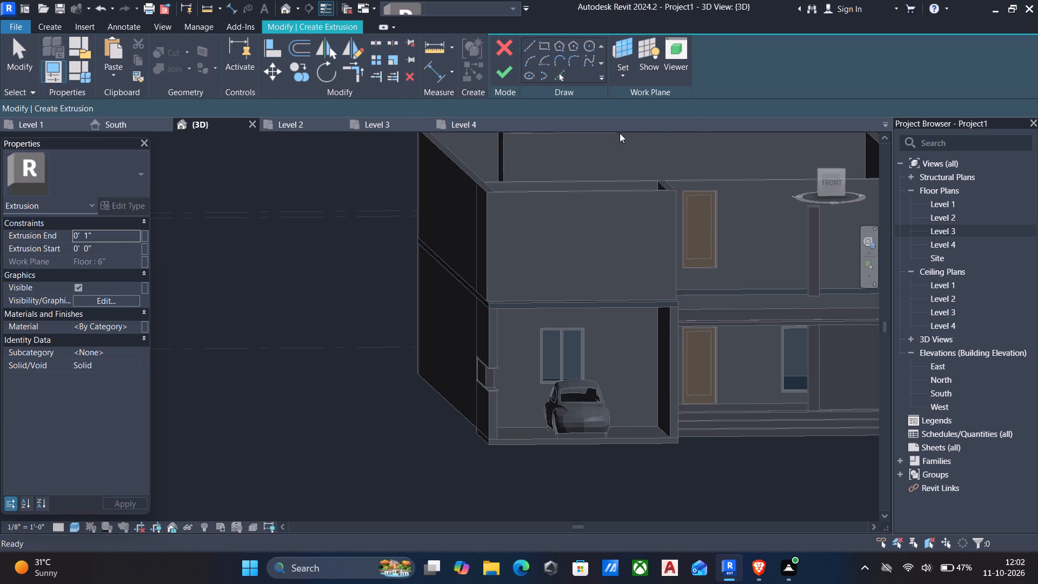
pyautogui.click(587, 196)
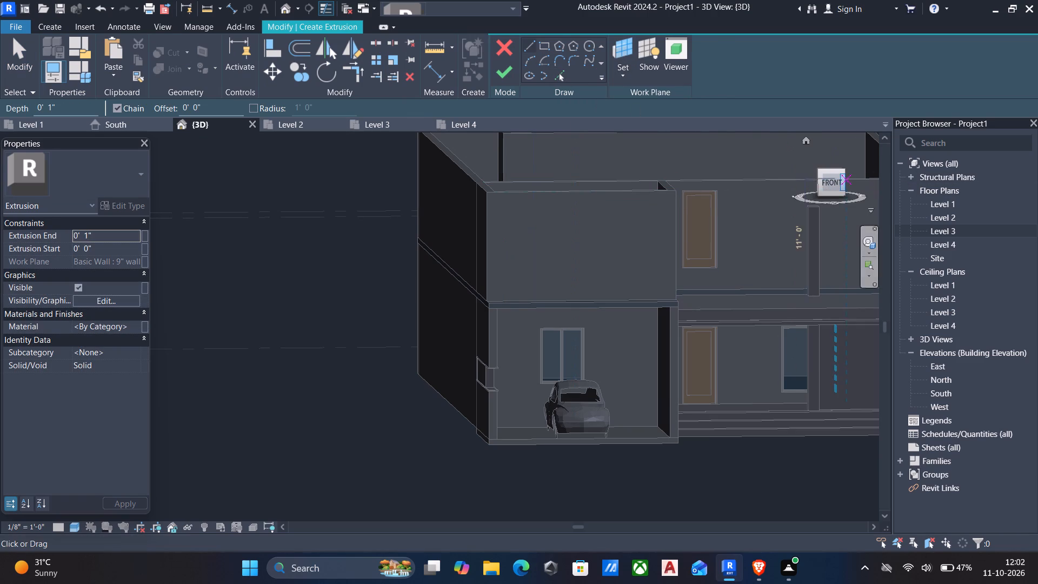
# From the front view, sketch a rectangle about 17'-4 1/2" wide and 10" high along the base of the upper wall over the carport.
pyautogui.click(829, 180)
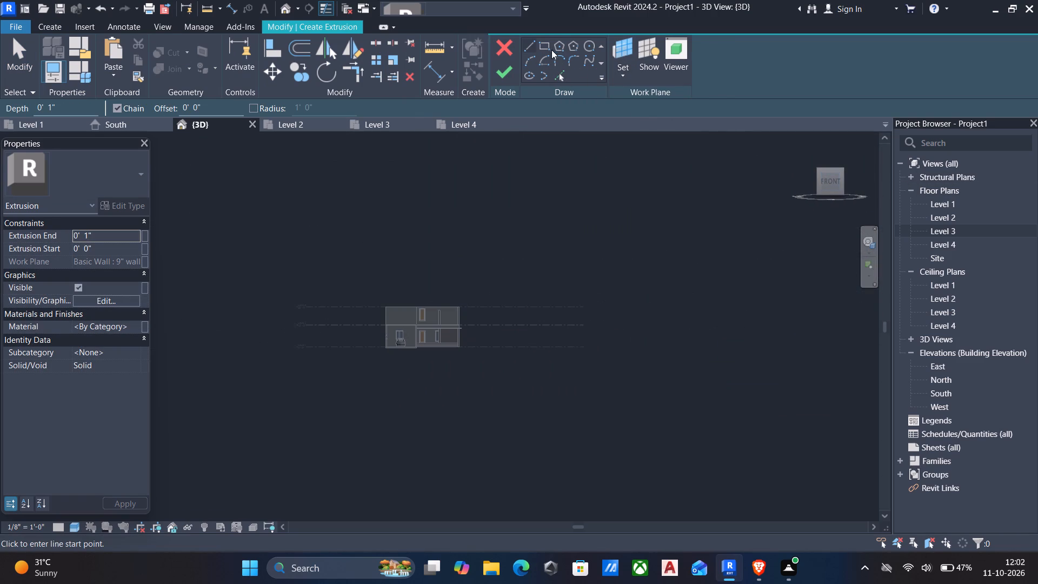
pyautogui.click(543, 46)
pyautogui.scroll(5, 417, 337)
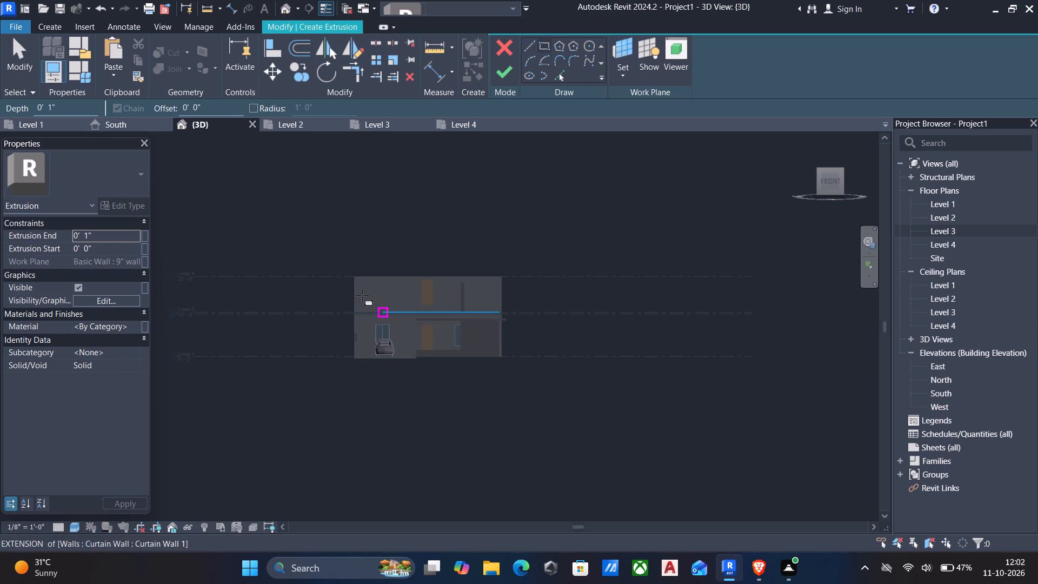
pyautogui.scroll(5, 362, 295)
pyautogui.scroll(7, 452, 325)
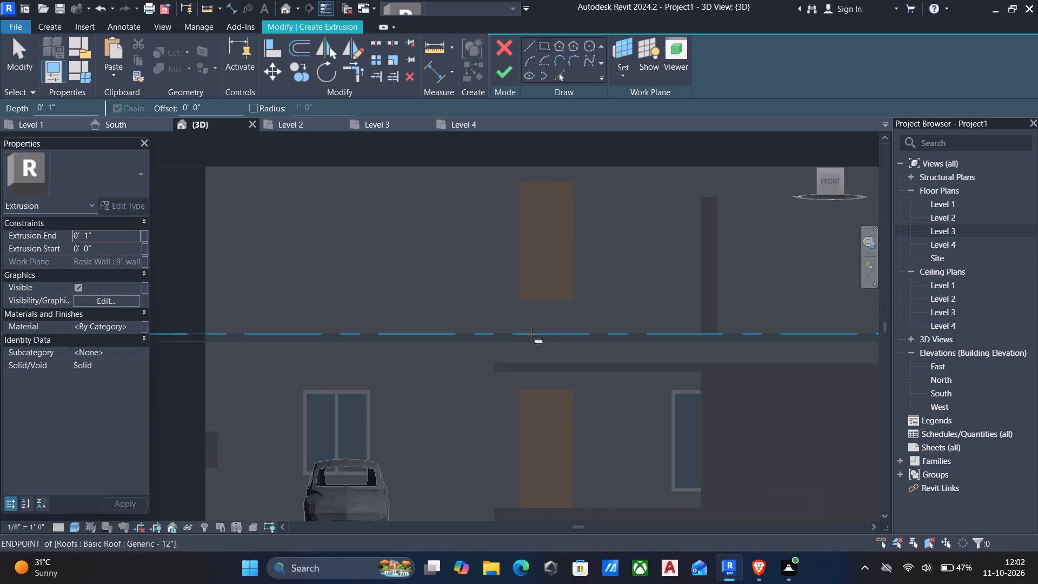
pyautogui.click(498, 333)
pyautogui.moveTo(440, 323); pyautogui.dragTo(594, 318, button='middle')
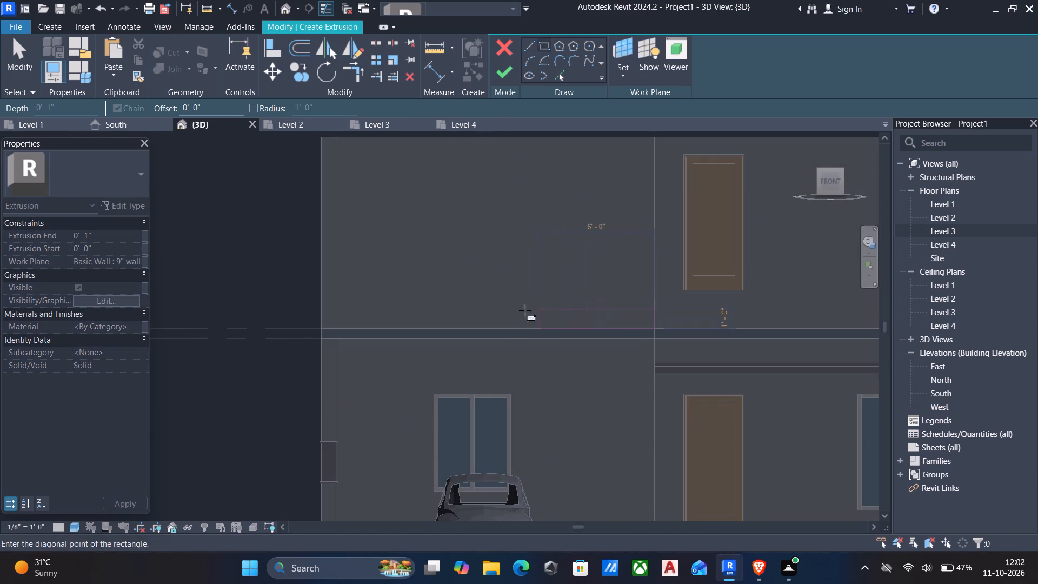
pyautogui.click(322, 312)
pyautogui.press('Escape')
pyautogui.press('Escape')
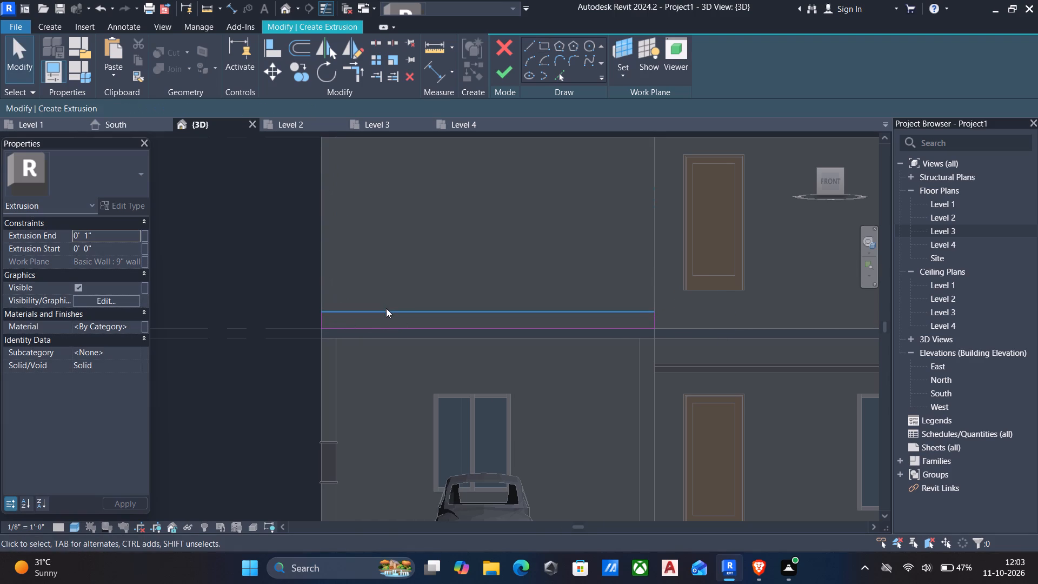
# Set the height of the sketched base strip to 6".
pyautogui.click(384, 307)
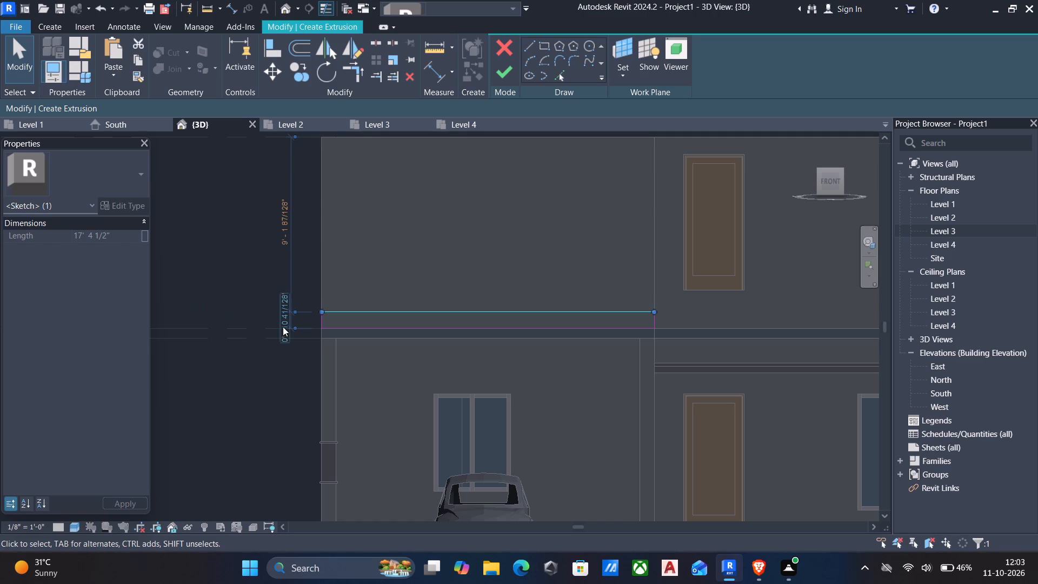
pyautogui.click(283, 327)
pyautogui.press('6')
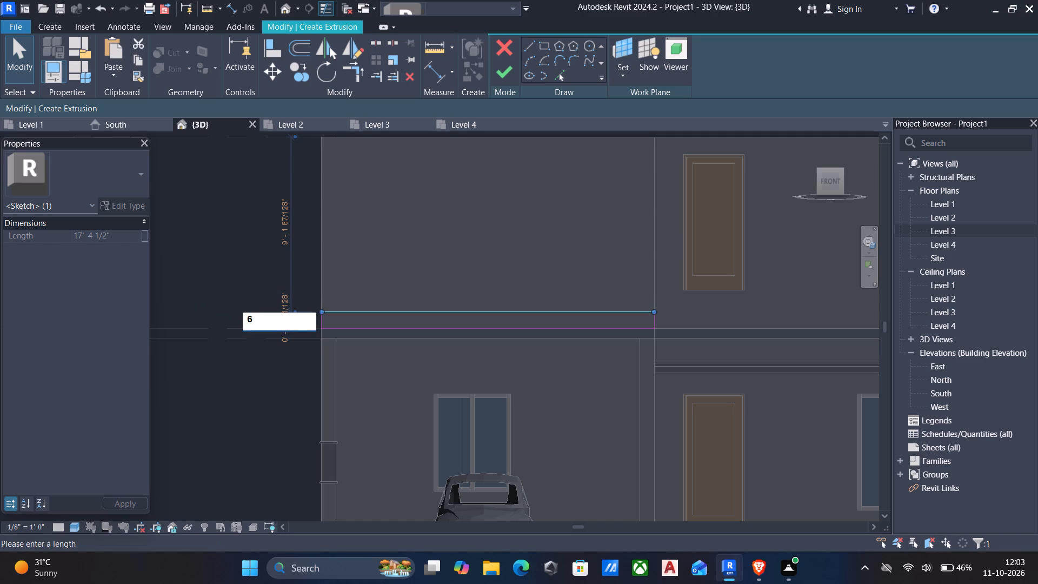
pyautogui.hotkey('shift', '"')
pyautogui.press('Return')
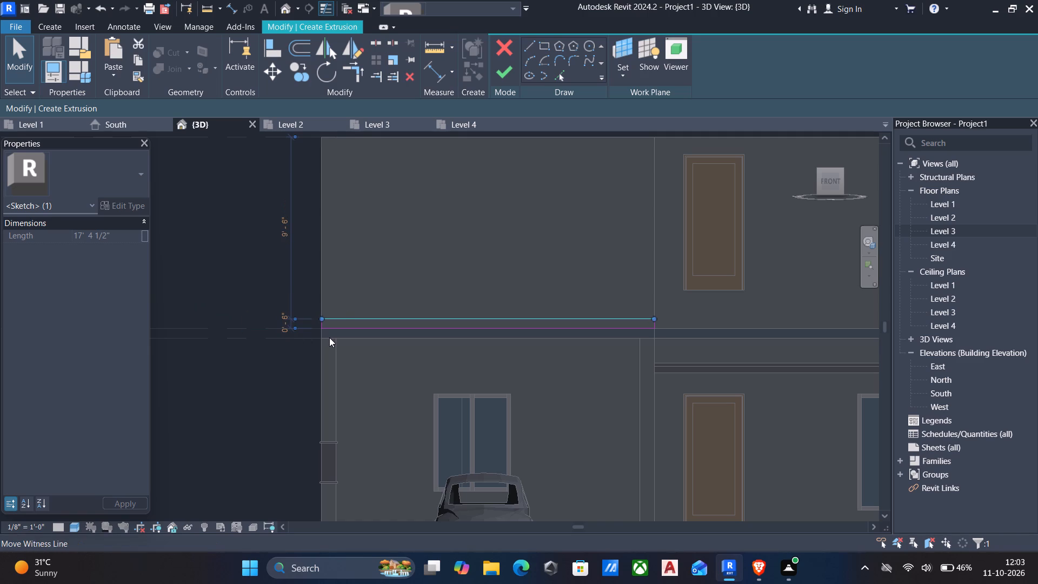
pyautogui.press('Escape')
# Sketch a vertical rectangle about 1'-1" wide and 9'-6" high along the wall's left edge, from the base strip up to Level 4.
pyautogui.moveTo(418, 255); pyautogui.dragTo(430, 280, button='middle')
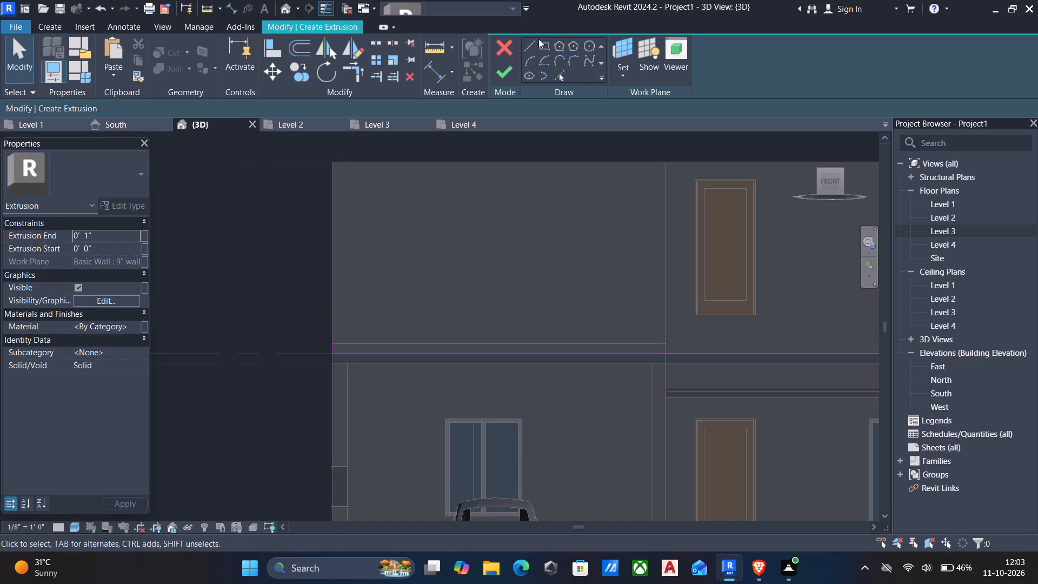
pyautogui.click(540, 42)
pyautogui.scroll(-3, 471, 246)
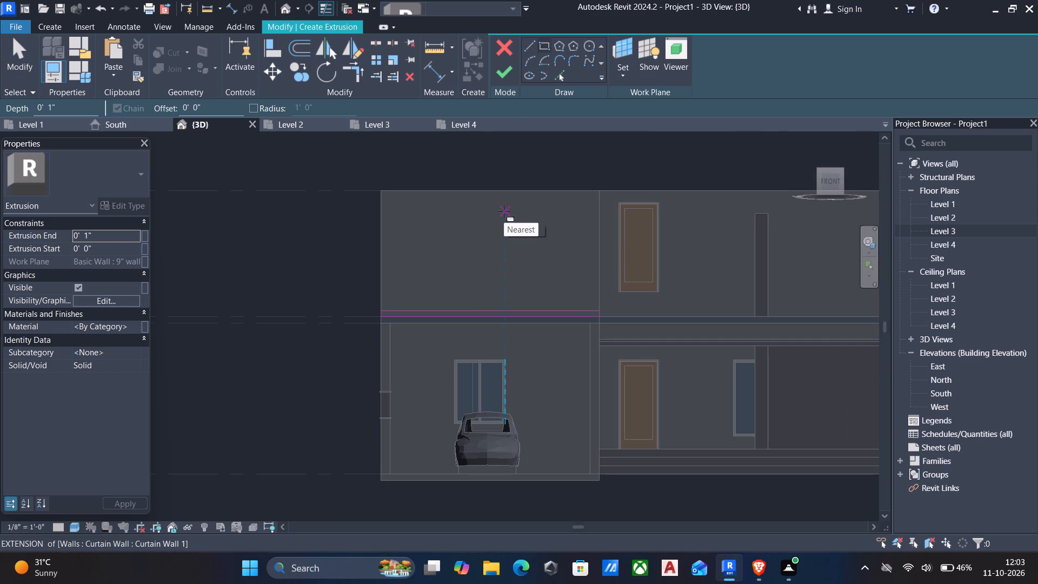
pyautogui.scroll(5, 388, 316)
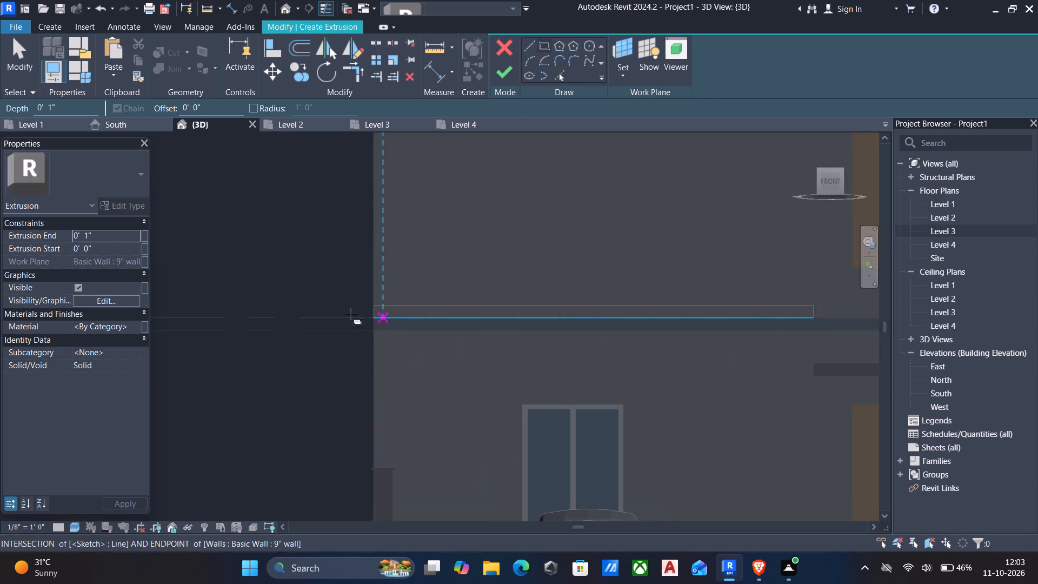
pyautogui.click(371, 306)
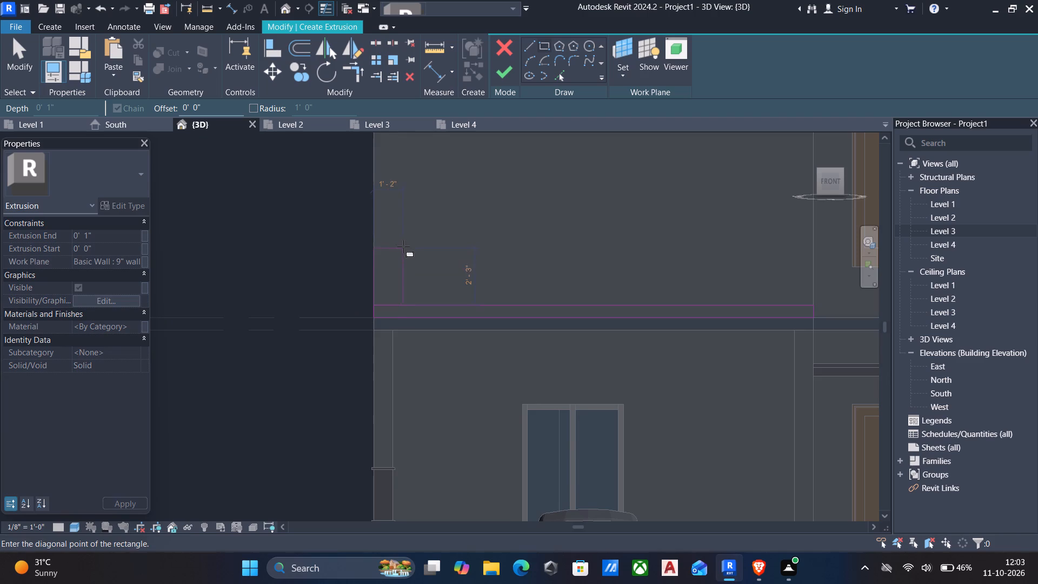
pyautogui.moveTo(403, 248); pyautogui.dragTo(400, 415, button='middle')
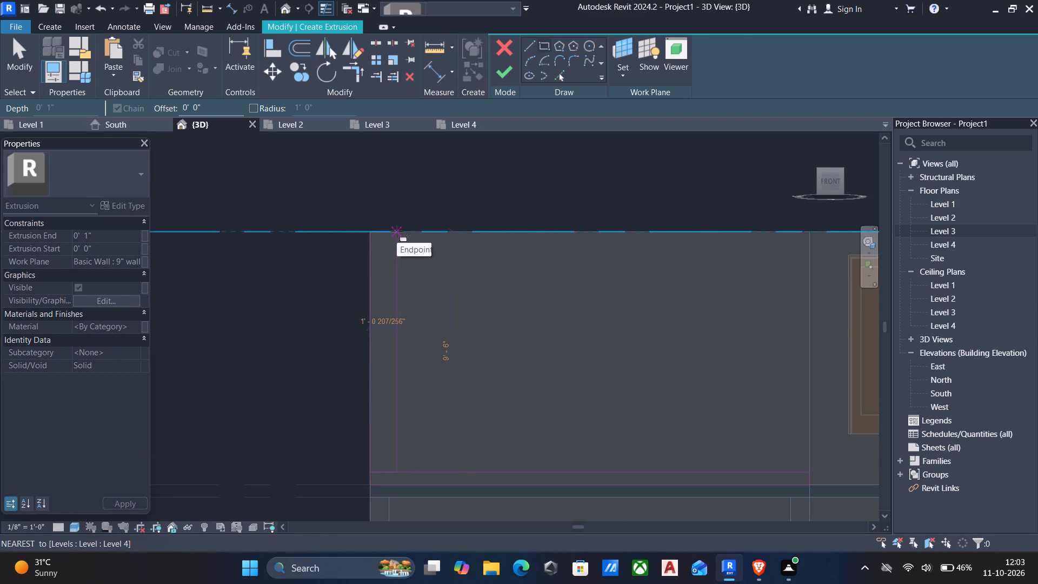
pyautogui.click(397, 231)
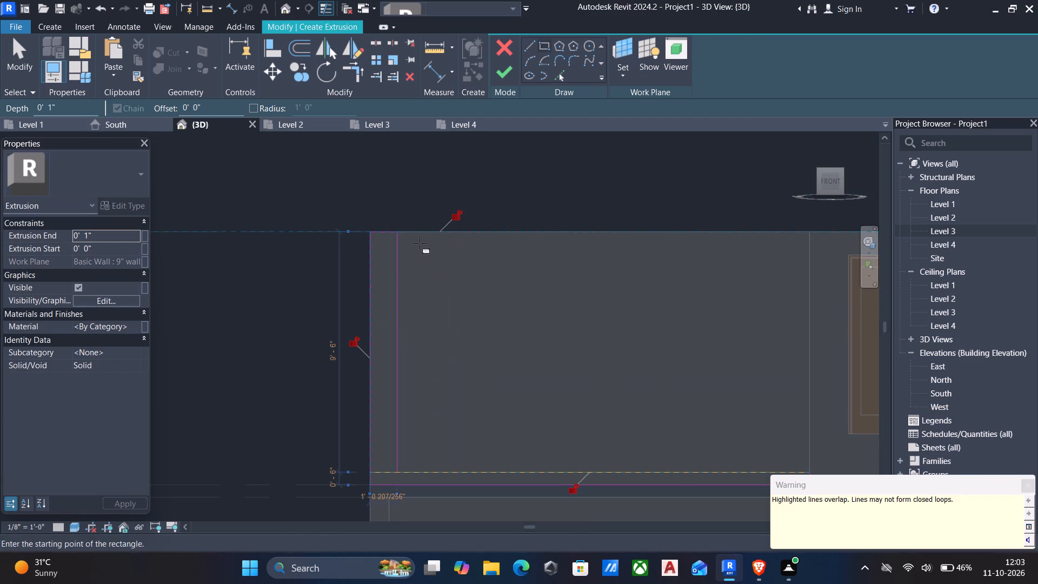
pyautogui.press('Escape')
pyautogui.press('Escape')
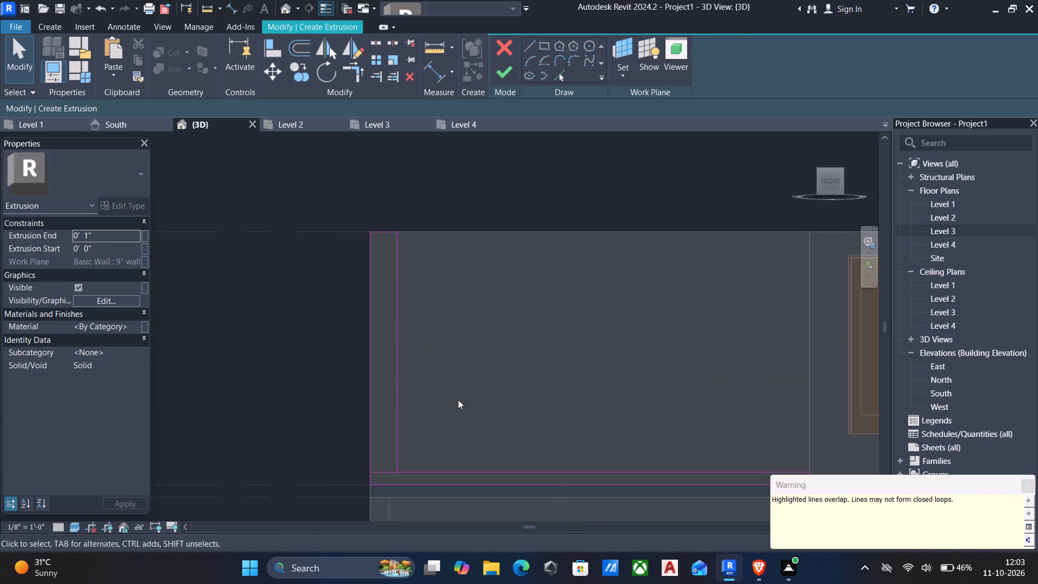
# Trim the base strip's upper line and the vertical strip's inner line to a corner, and delete the leftover segment between the strips.
pyautogui.write('tr')
pyautogui.click(442, 471)
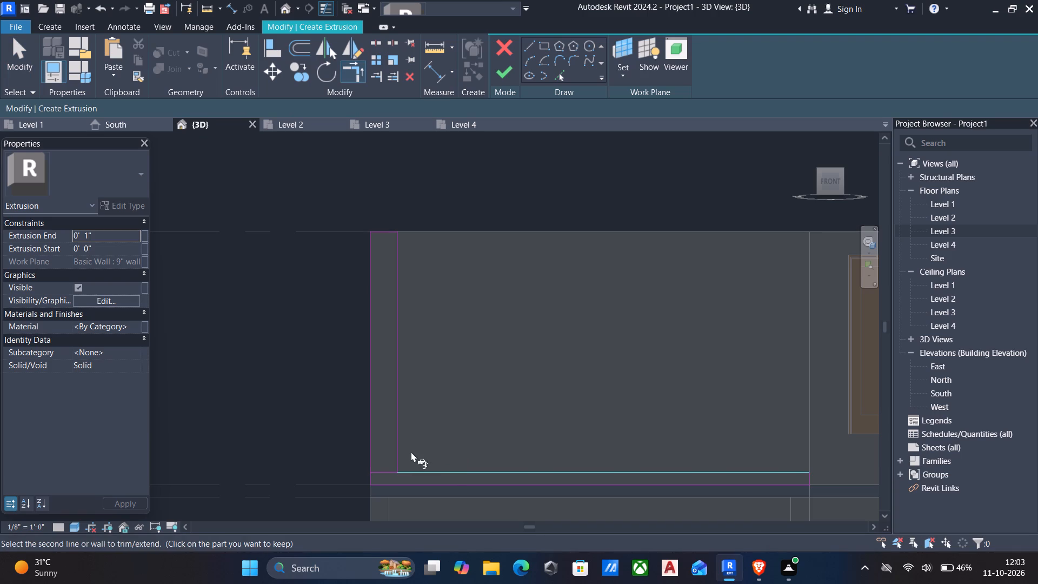
pyautogui.click(394, 433)
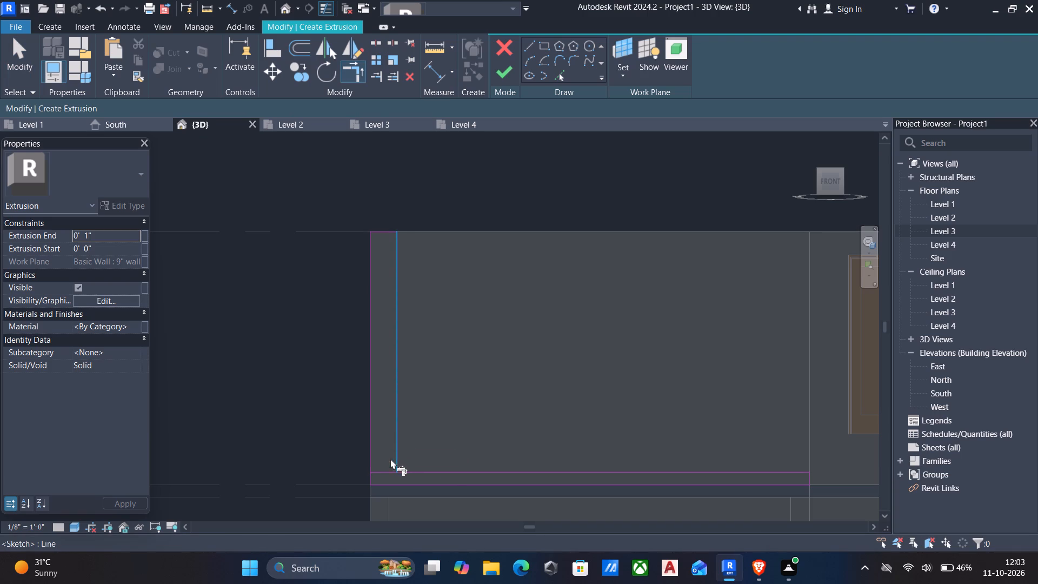
pyautogui.press('Escape')
pyautogui.click(384, 470)
pyautogui.press('Delete')
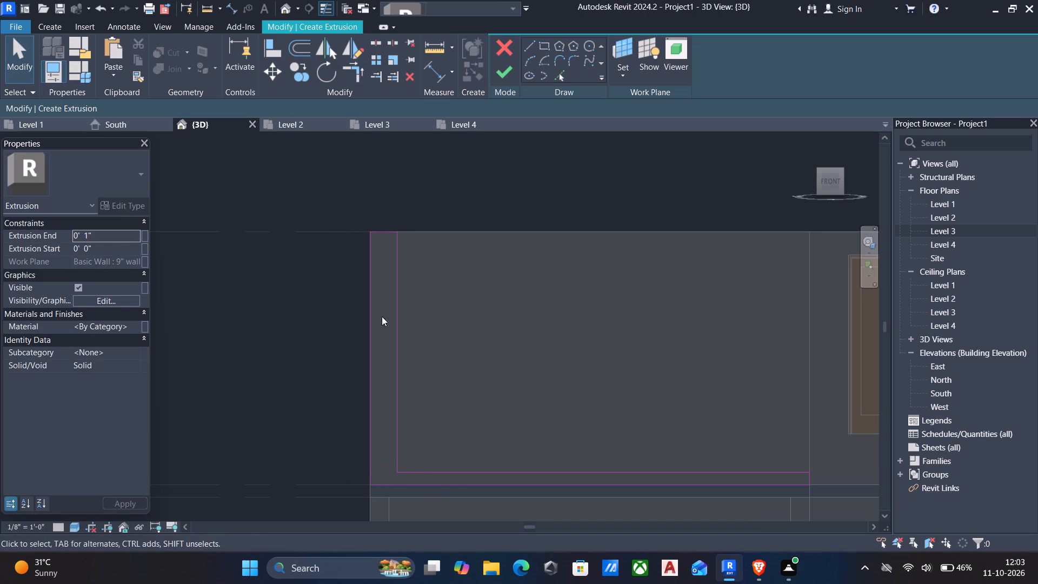
# Set the width of the vertical strip at the wall's left edge to 6".
pyautogui.click(394, 294)
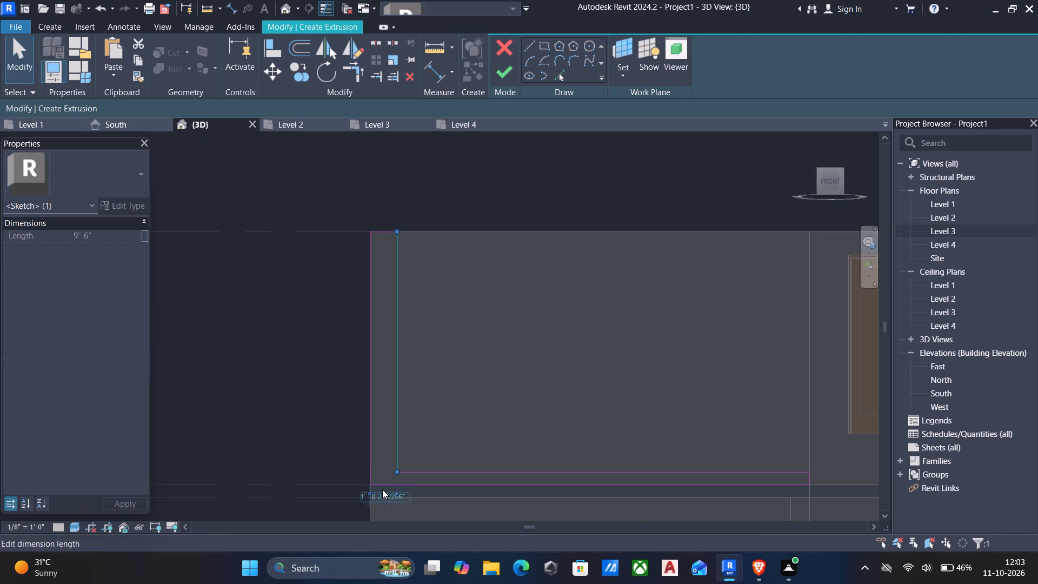
pyautogui.click(382, 490)
pyautogui.press('6')
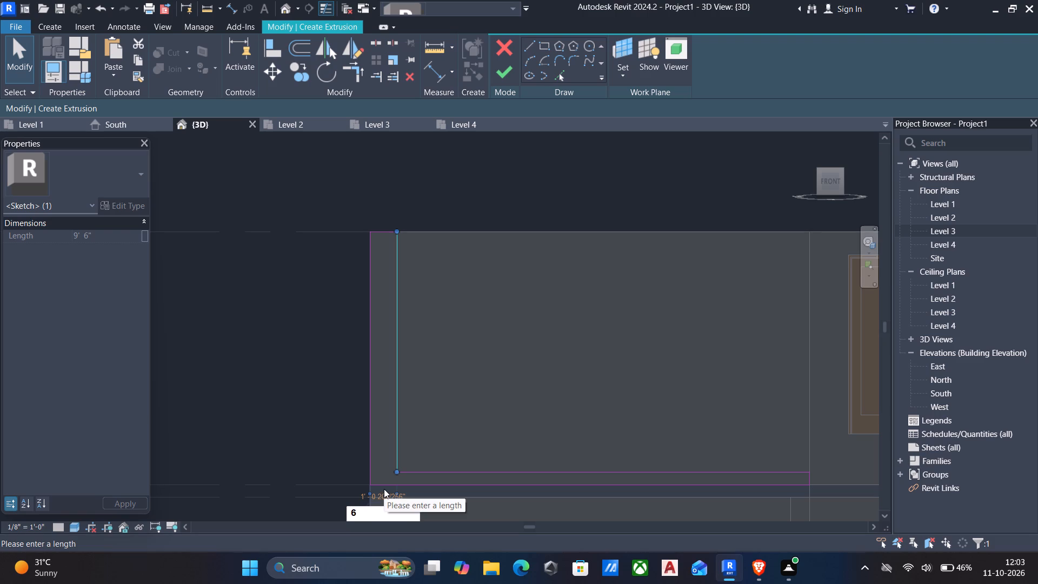
pyautogui.hotkey('shift', '"')
pyautogui.press('Return')
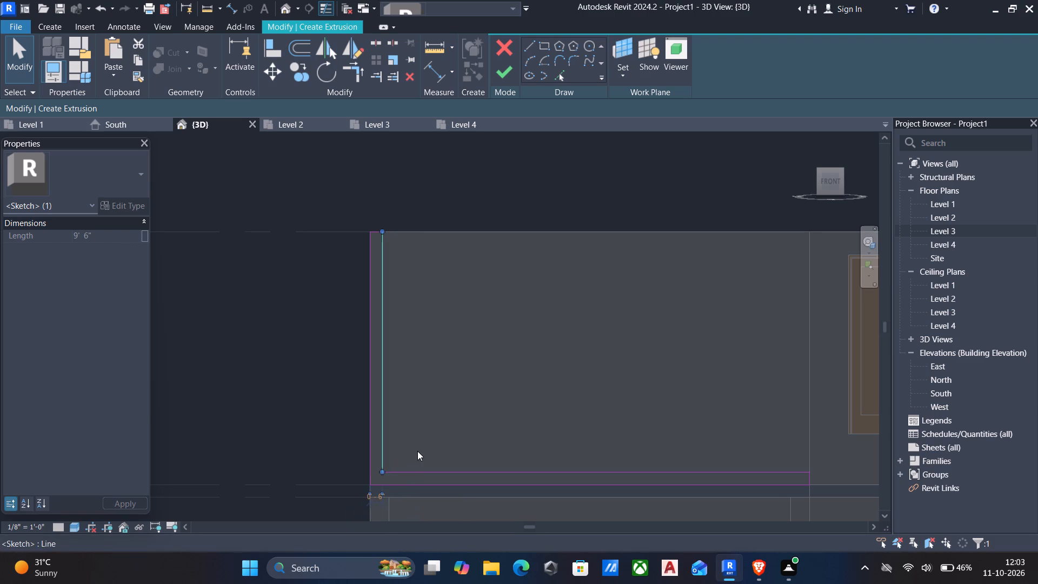
pyautogui.press('Escape')
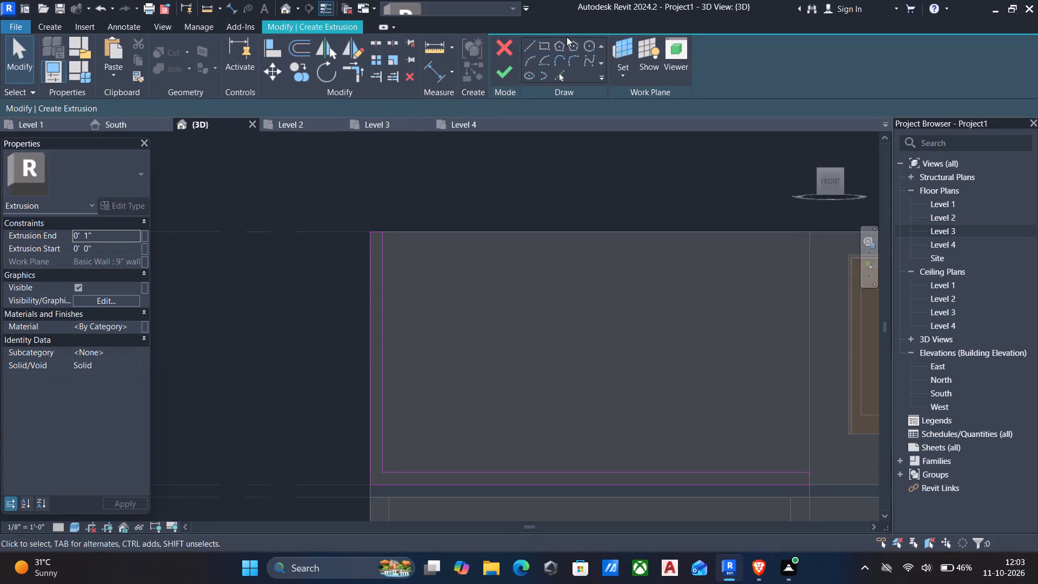
# Sketch a rectangle about 16'-10 1/2" wide and 11" high along the wall's top edge, from the vertical strip to the wall's right end.
pyautogui.click(545, 45)
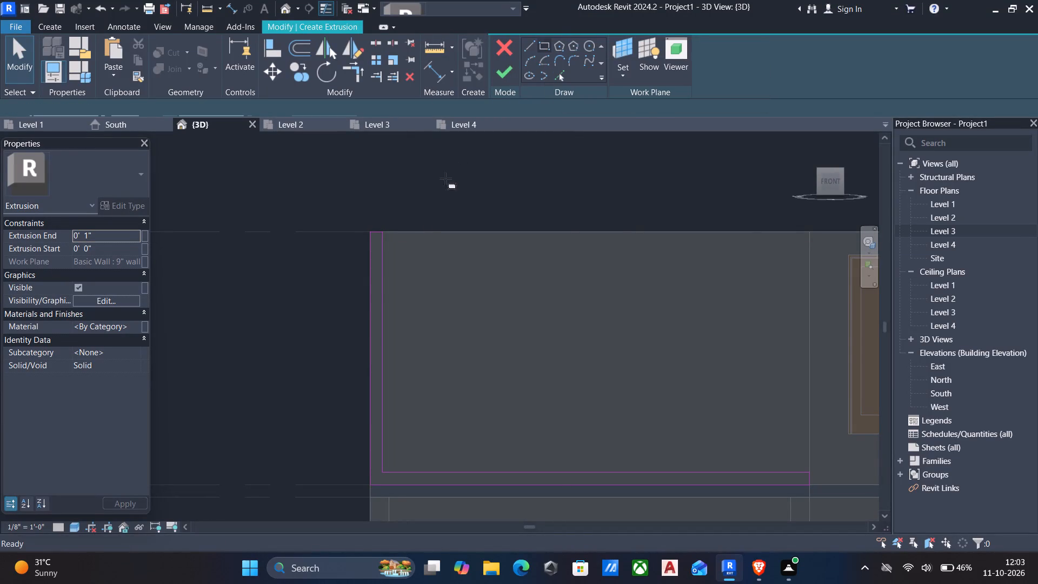
pyautogui.scroll(4, 390, 231)
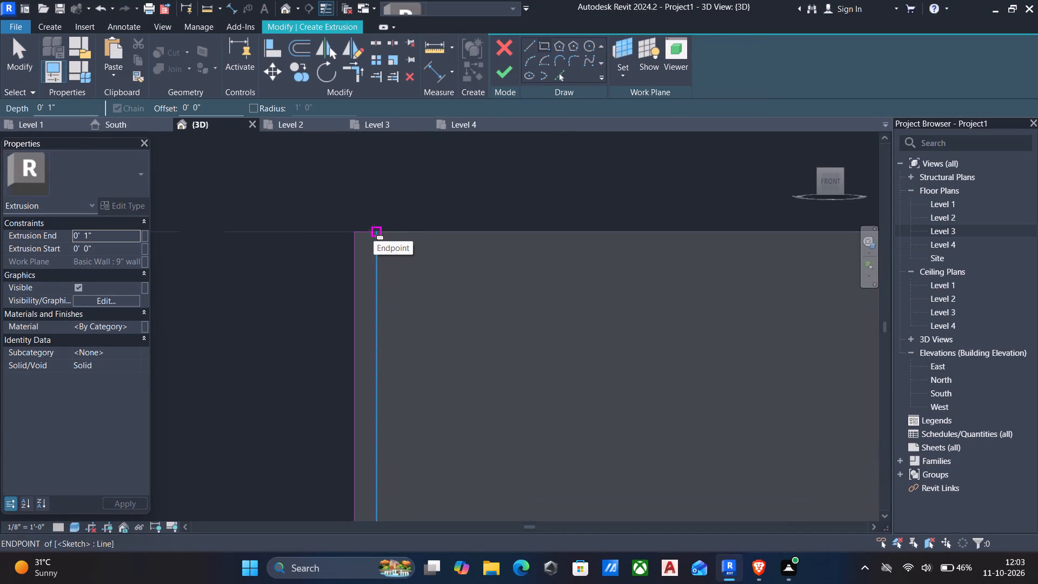
pyautogui.click(374, 230)
pyautogui.moveTo(631, 280); pyautogui.dragTo(431, 293, button='middle')
pyautogui.scroll(-4, 436, 291)
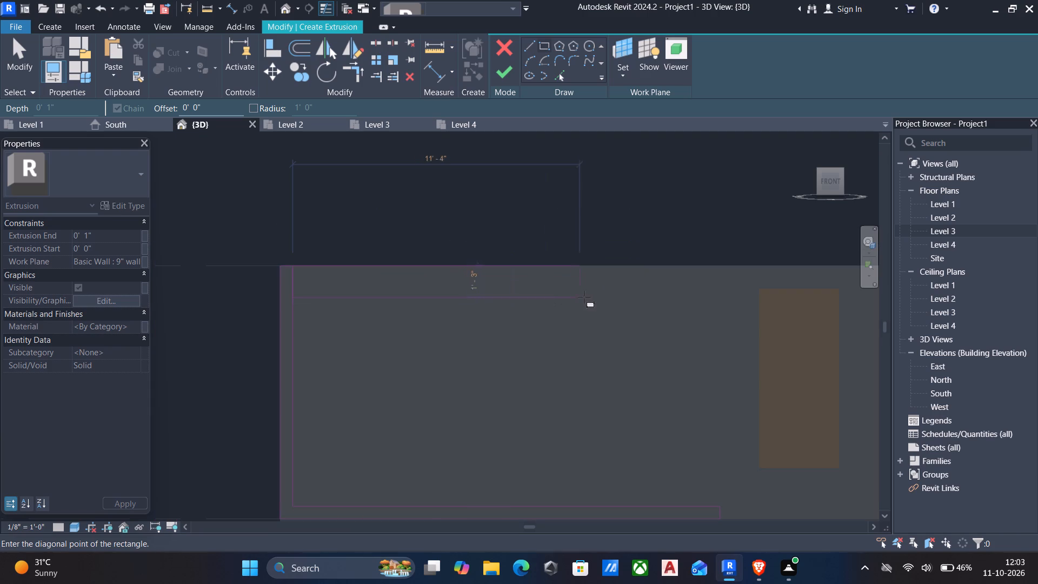
pyautogui.moveTo(680, 304); pyautogui.dragTo(648, 316, button='middle')
pyautogui.scroll(-2, 554, 316)
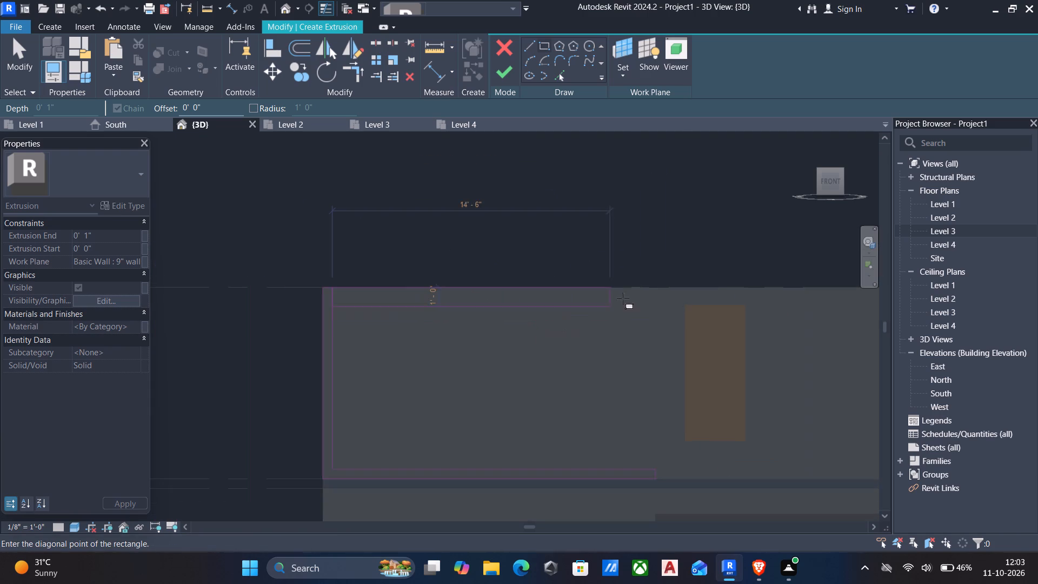
pyautogui.scroll(3, 660, 297)
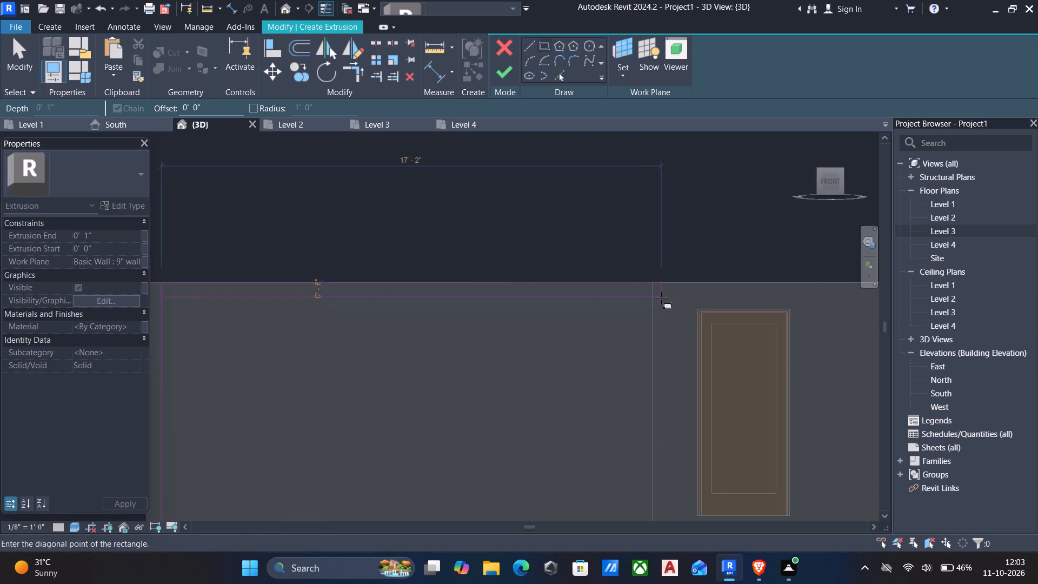
pyautogui.click(654, 309)
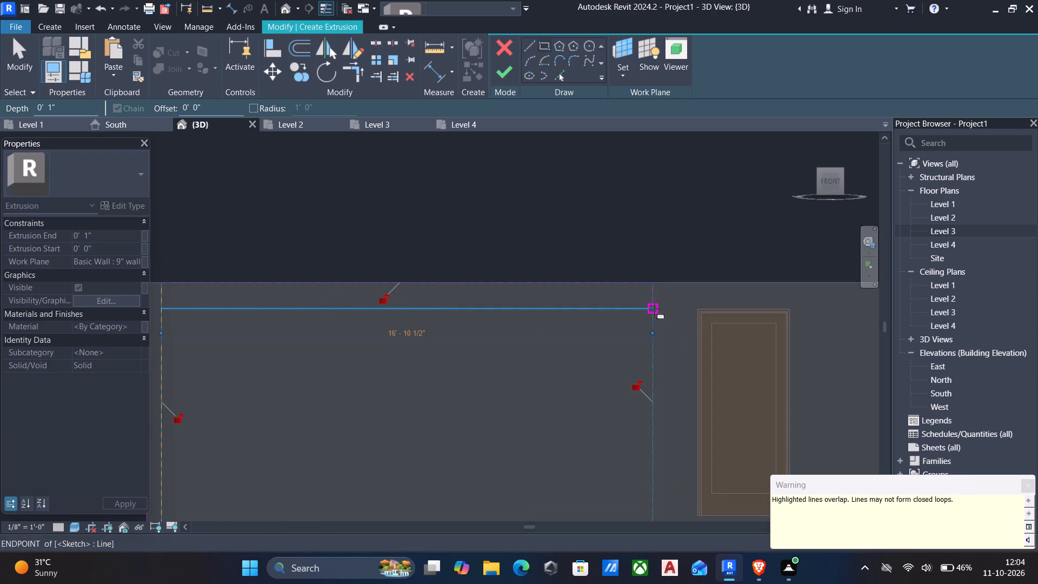
pyautogui.press('Escape')
pyautogui.press('Escape')
# Set the height of the sketched top strip to 6".
pyautogui.click(508, 314)
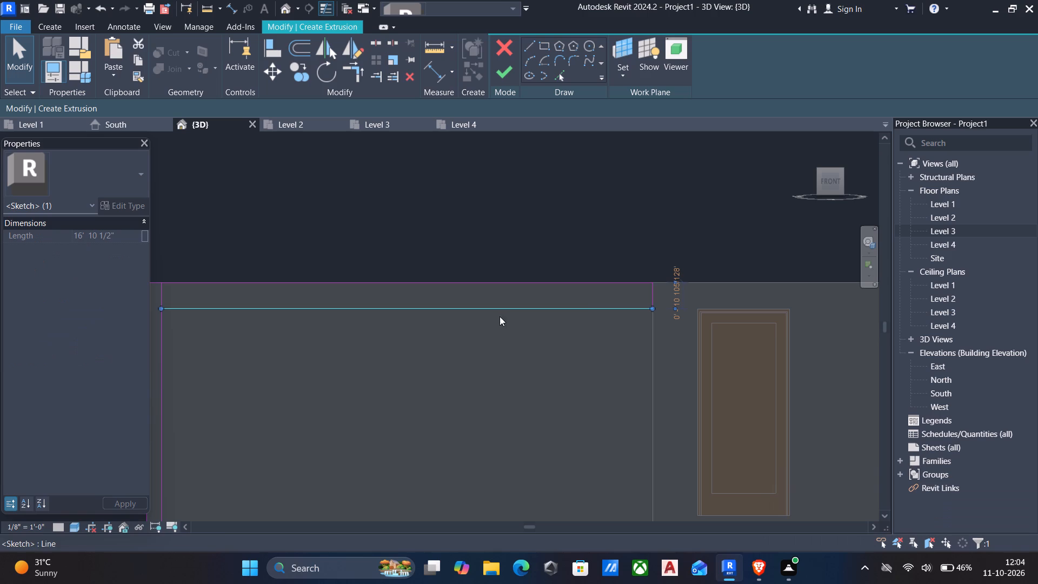
pyautogui.click(673, 294)
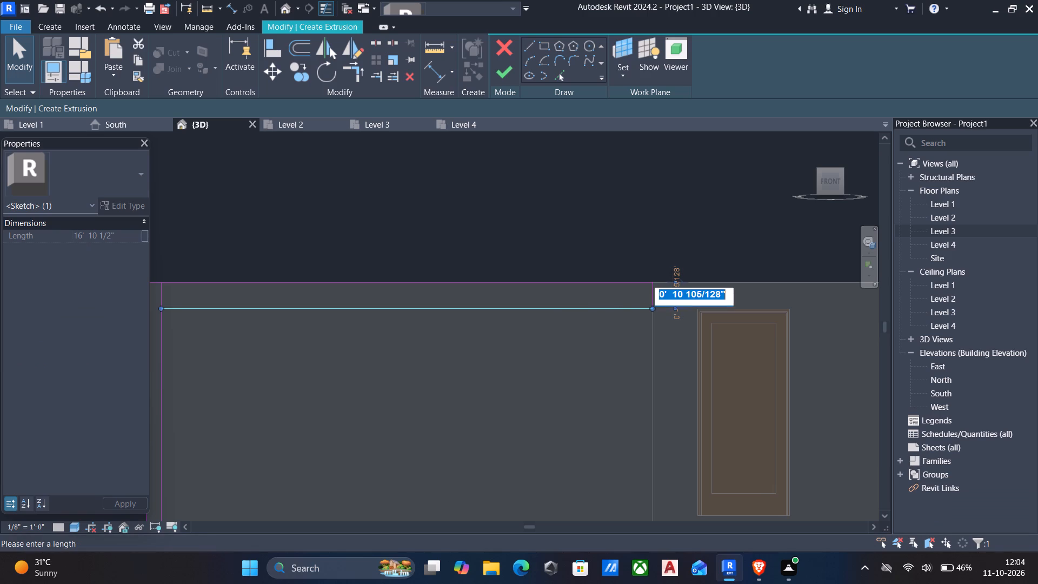
pyautogui.press('6')
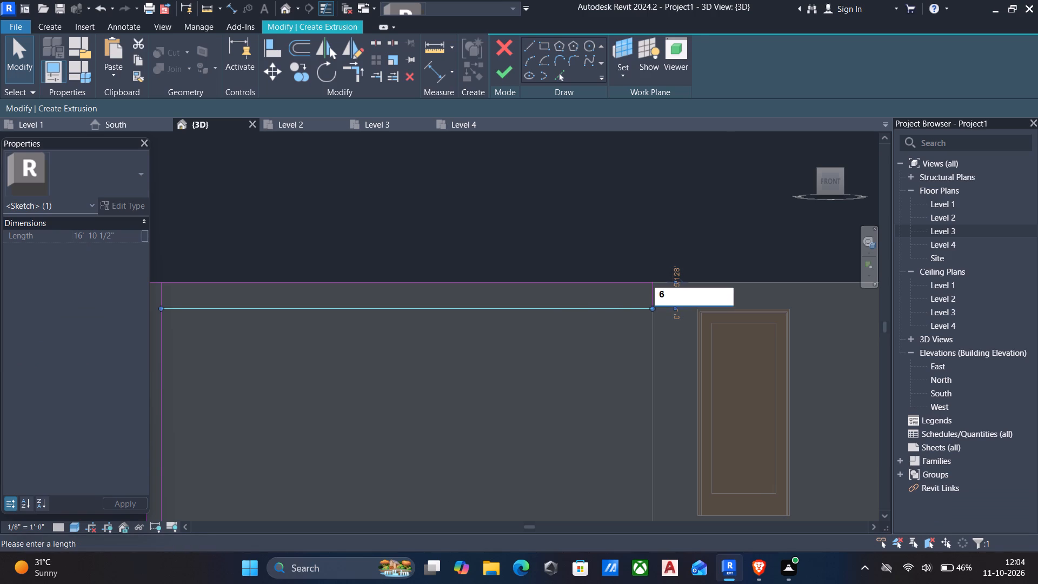
pyautogui.hotkey('shift', '"')
pyautogui.press('Return')
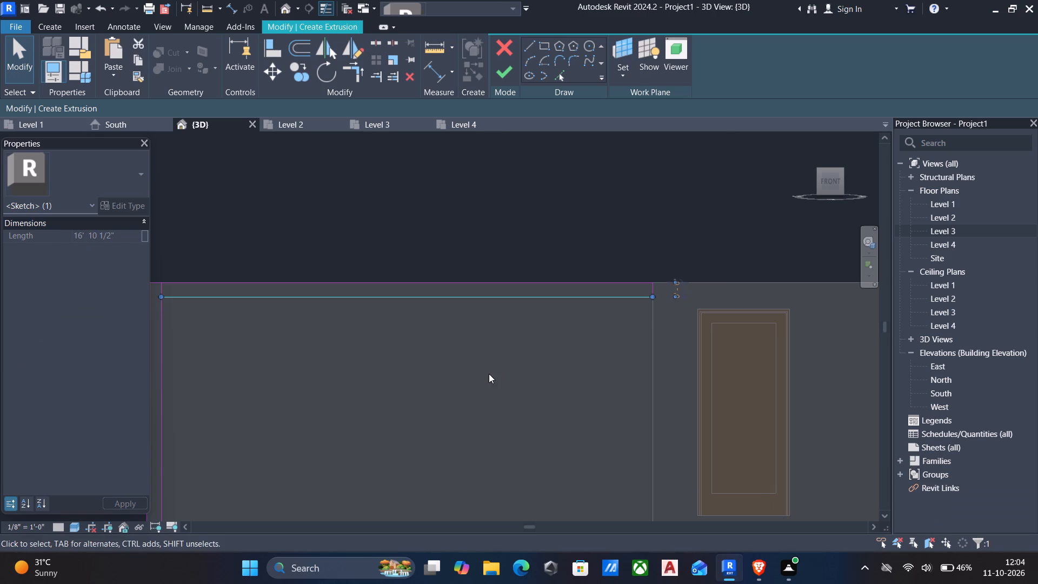
pyautogui.moveTo(489, 374); pyautogui.dragTo(688, 370, button='middle')
pyautogui.press('Escape')
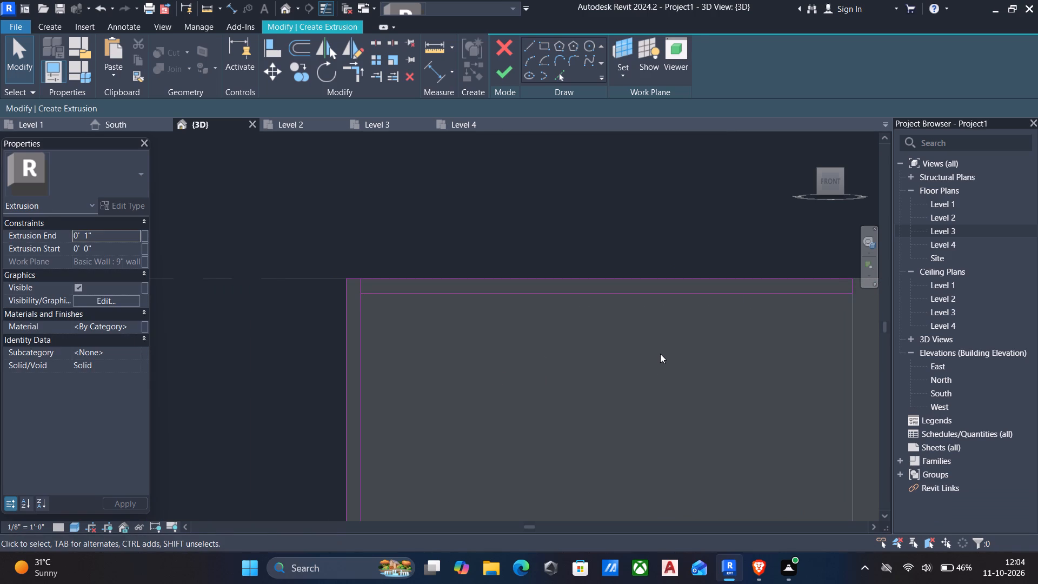
# Trim the vertical strip's inner line and the top strip's lower line to a corner, and delete the leftover segment between the strips.
pyautogui.write('tr')
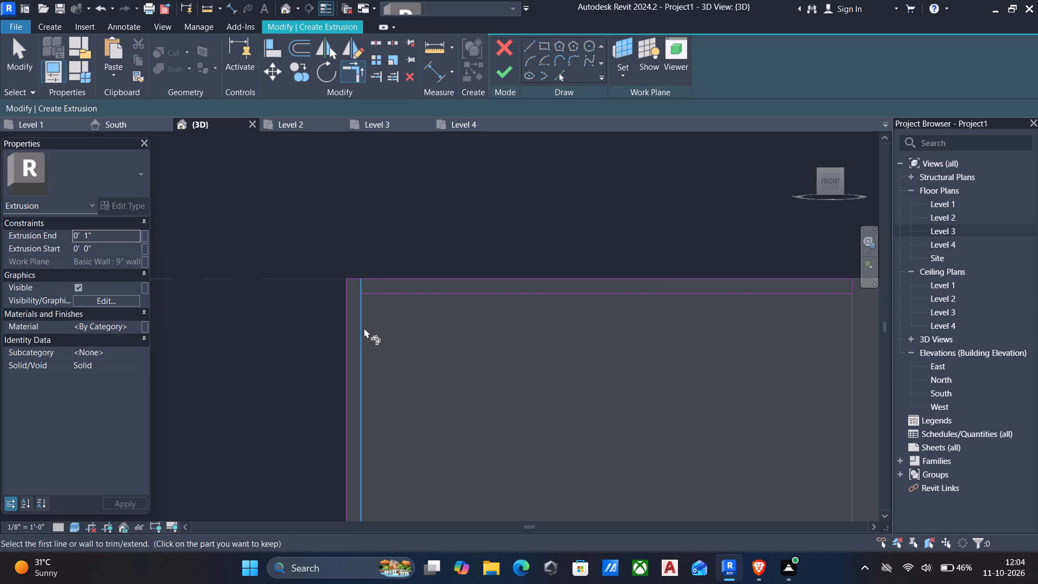
pyautogui.click(364, 328)
pyautogui.click(390, 293)
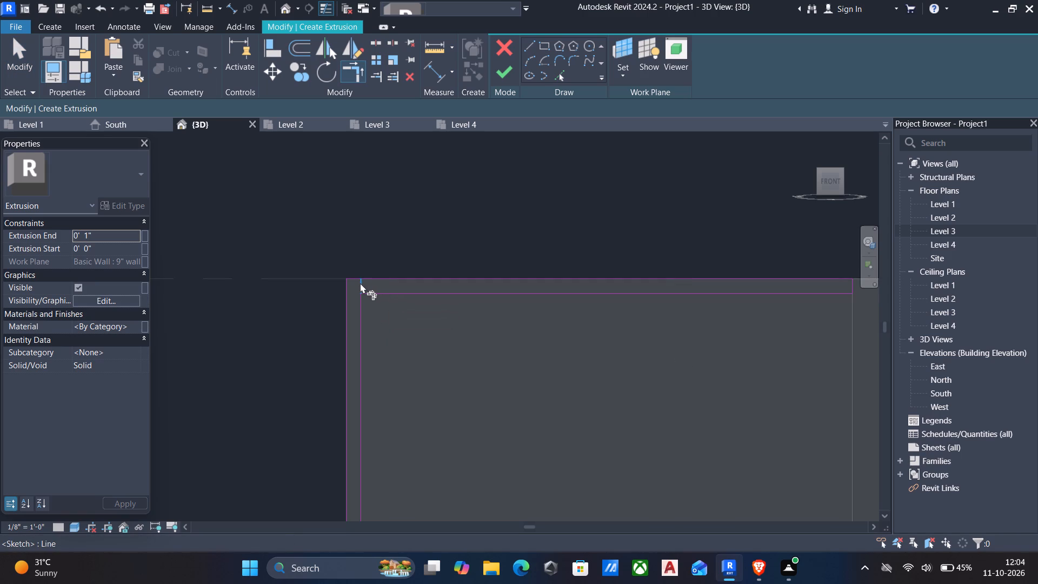
pyautogui.press('Escape')
pyautogui.scroll(5, 361, 282)
pyautogui.click(361, 283)
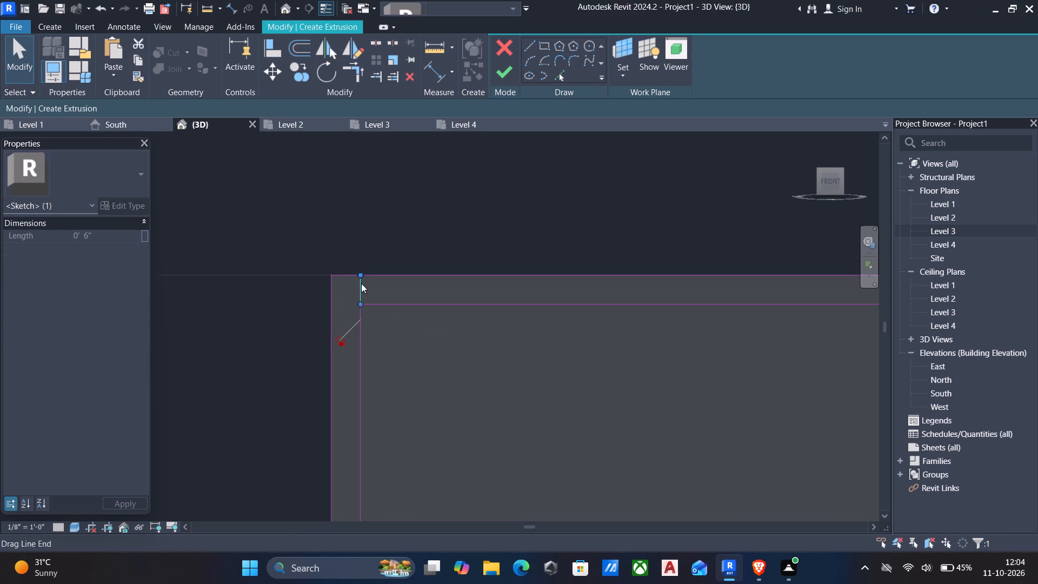
pyautogui.press('Delete')
# Finish the frame's extrusion sketch on the upper front wall.
pyautogui.scroll(-6, 423, 312)
pyautogui.scroll(-5, 509, 361)
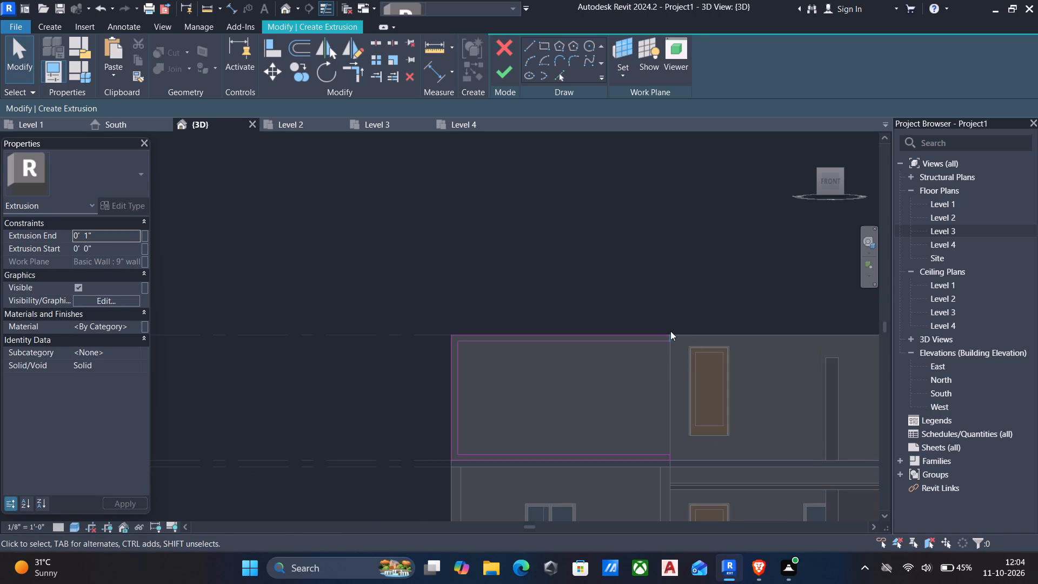
pyautogui.scroll(5, 669, 330)
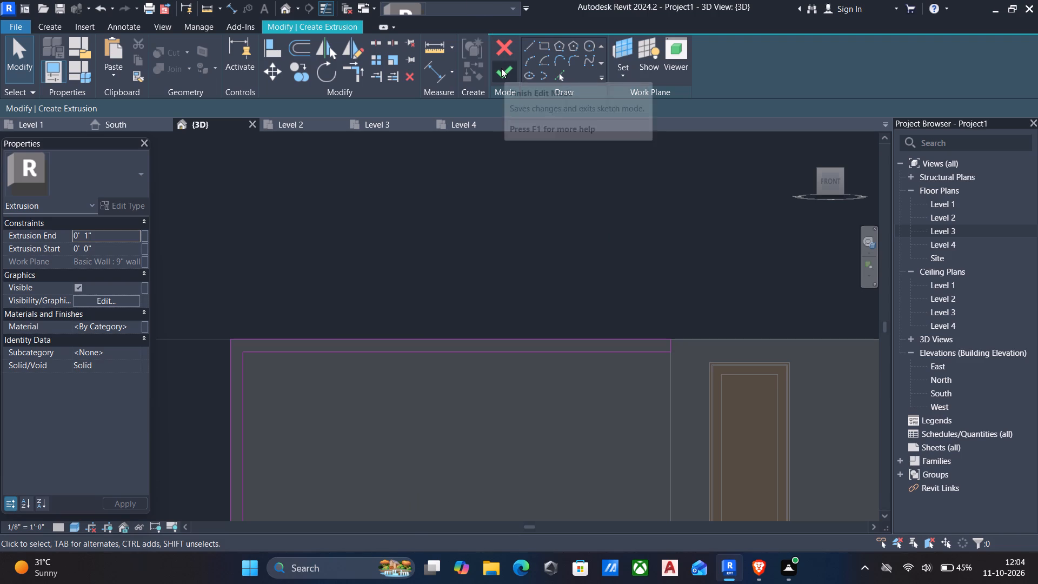
pyautogui.click(501, 69)
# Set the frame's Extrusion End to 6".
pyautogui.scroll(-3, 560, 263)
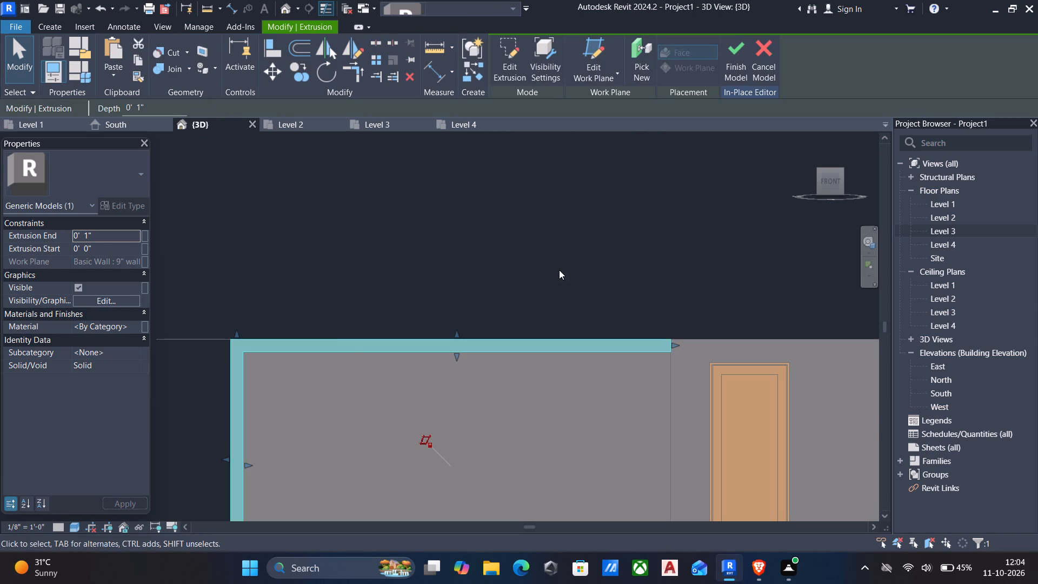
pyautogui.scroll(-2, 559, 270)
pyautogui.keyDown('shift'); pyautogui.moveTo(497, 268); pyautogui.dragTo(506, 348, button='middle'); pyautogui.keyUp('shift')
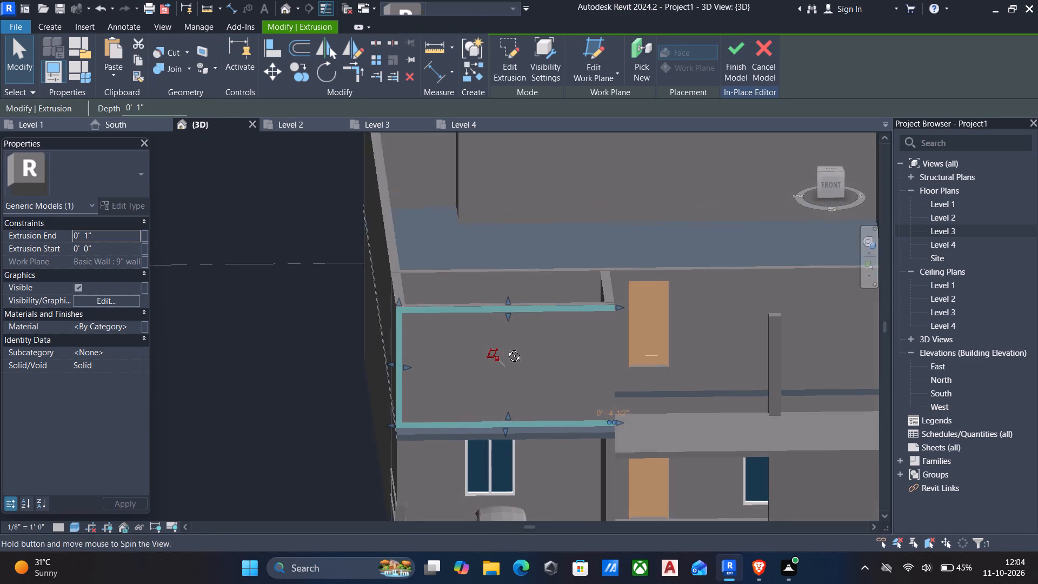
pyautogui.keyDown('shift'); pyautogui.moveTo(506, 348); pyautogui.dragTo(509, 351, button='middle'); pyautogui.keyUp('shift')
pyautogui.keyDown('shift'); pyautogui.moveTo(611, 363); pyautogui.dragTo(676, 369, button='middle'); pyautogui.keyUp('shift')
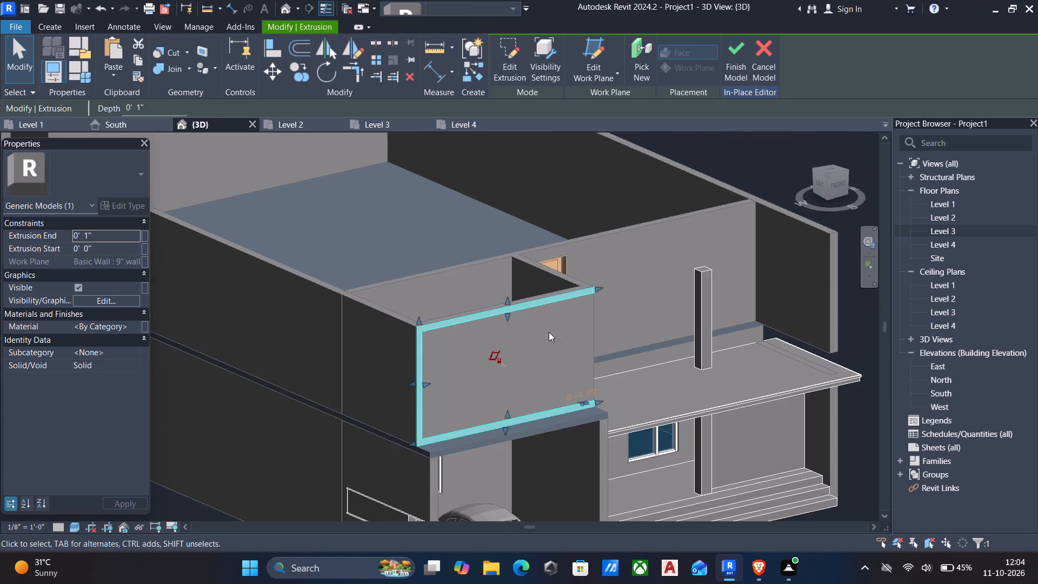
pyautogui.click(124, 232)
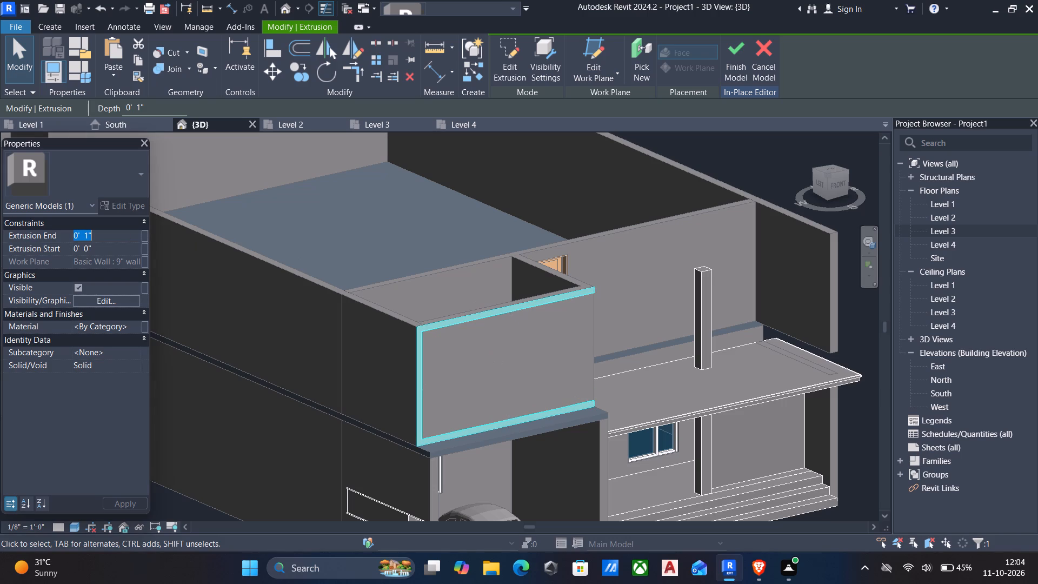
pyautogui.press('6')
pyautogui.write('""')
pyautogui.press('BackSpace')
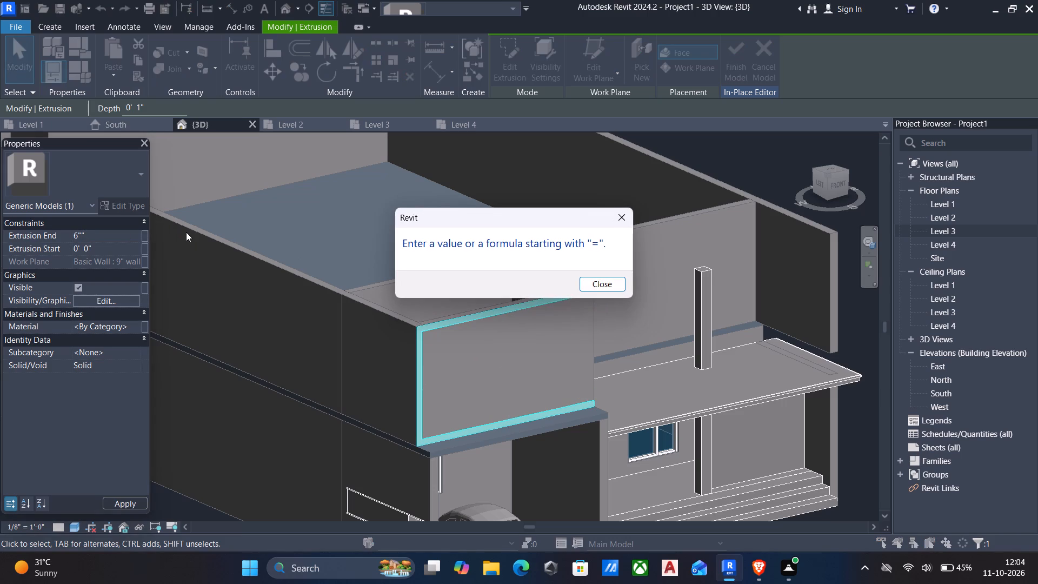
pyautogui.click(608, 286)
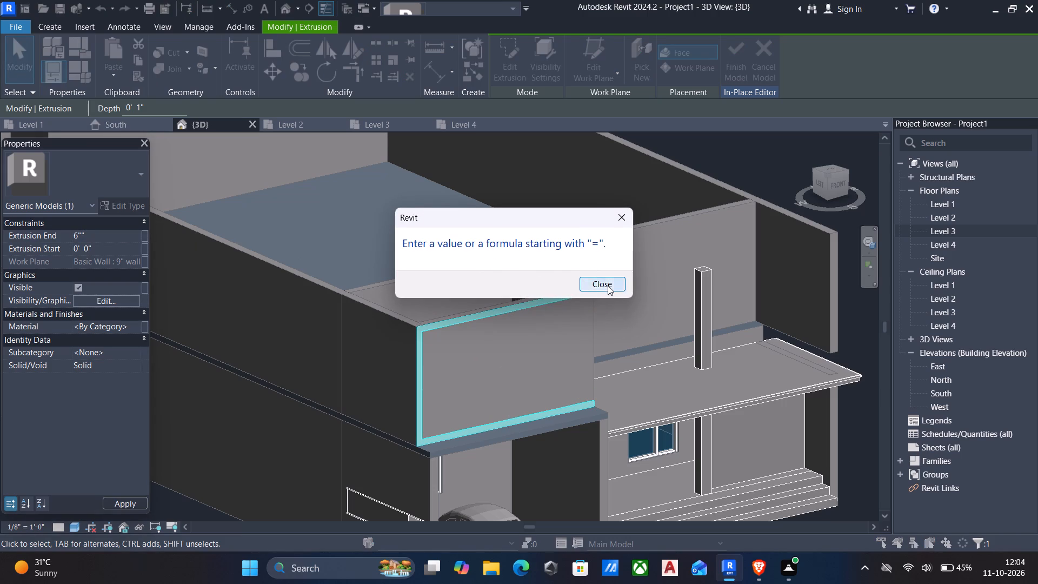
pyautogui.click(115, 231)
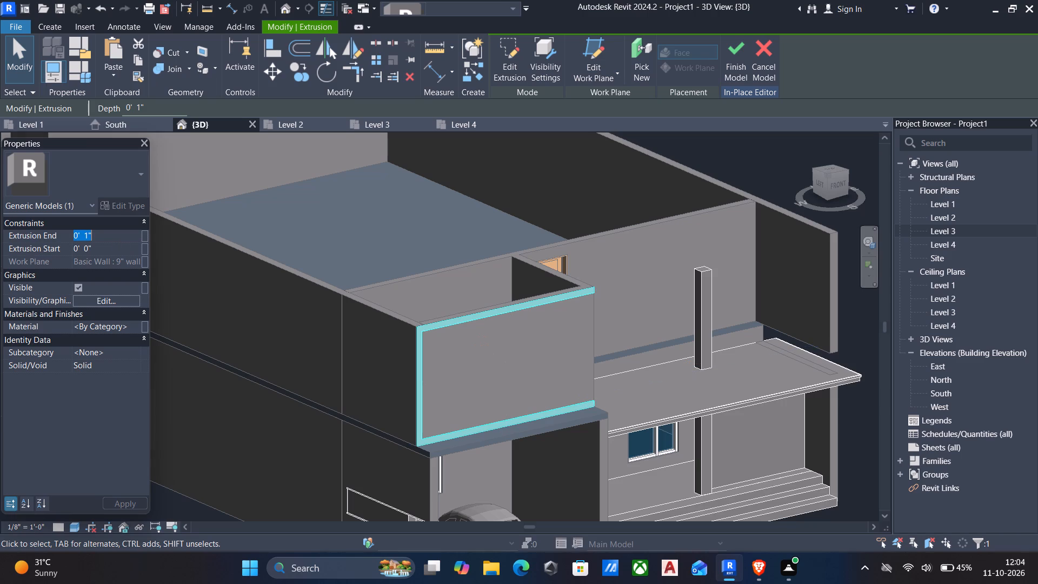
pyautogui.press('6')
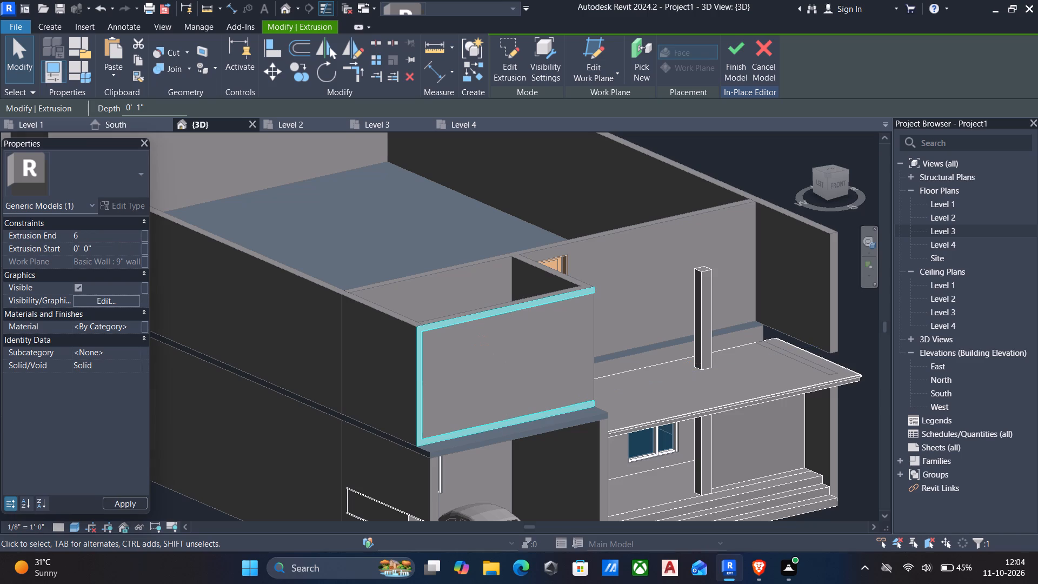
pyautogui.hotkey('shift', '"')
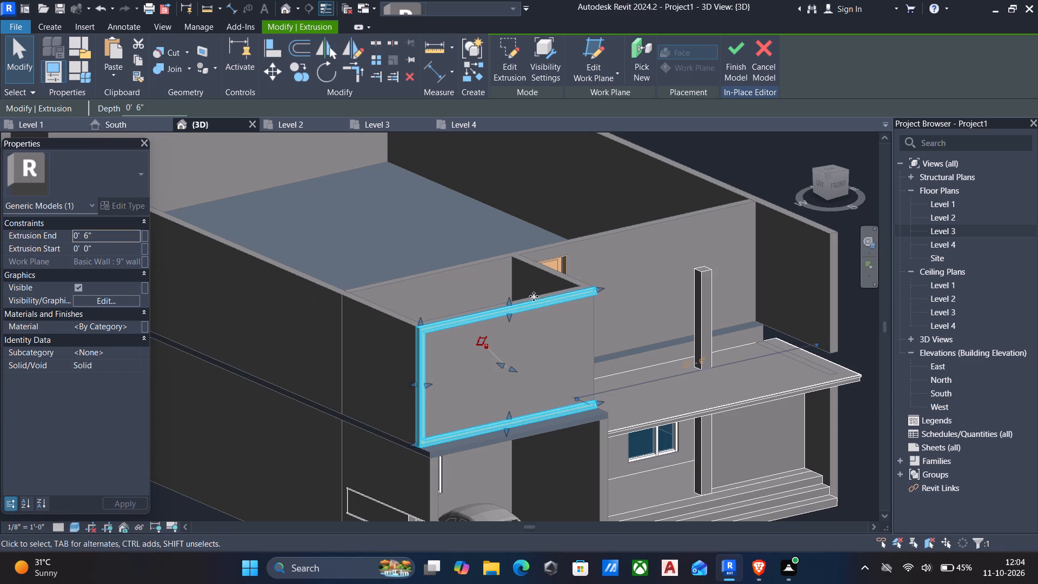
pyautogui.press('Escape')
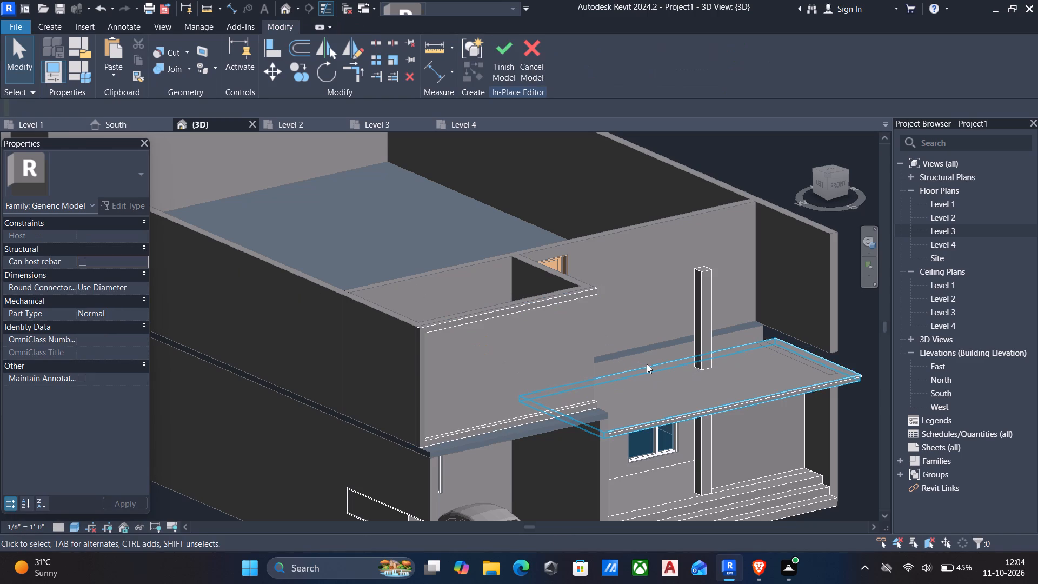
# Thicken the extruded frame's top strip by moving its lower face down slightly.
pyautogui.scroll(-1, 648, 364)
pyautogui.keyDown('shift'); pyautogui.moveTo(661, 357); pyautogui.dragTo(564, 310, button='middle'); pyautogui.keyUp('shift')
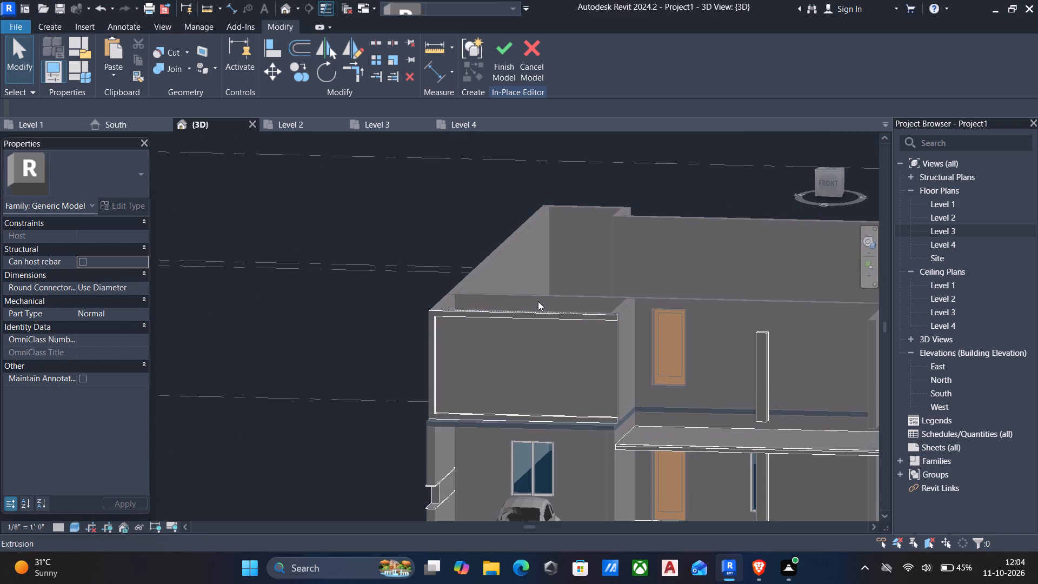
pyautogui.click(538, 315)
pyautogui.scroll(5, 513, 328)
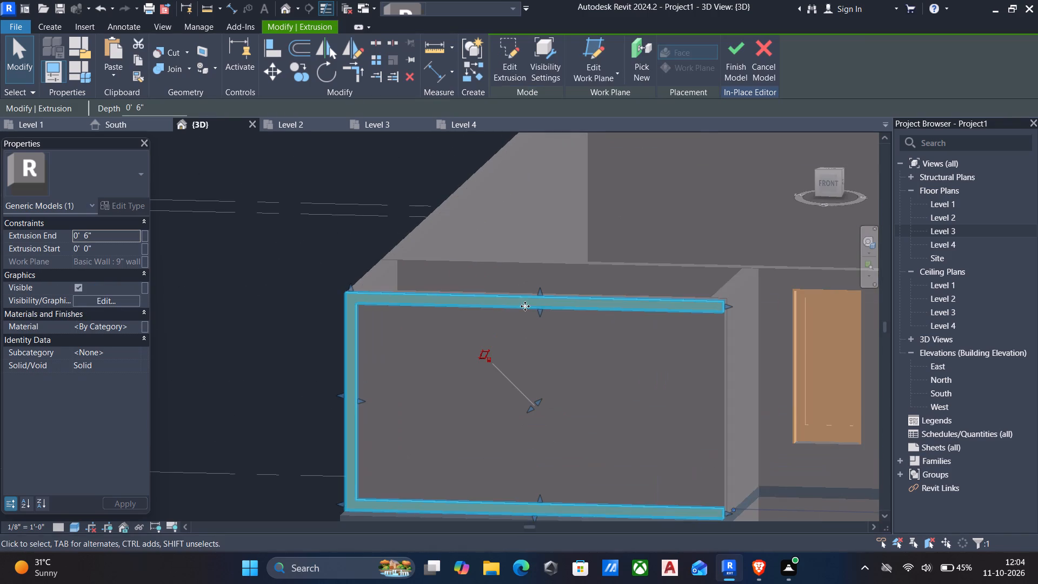
pyautogui.moveTo(540, 309); pyautogui.dragTo(540, 321)
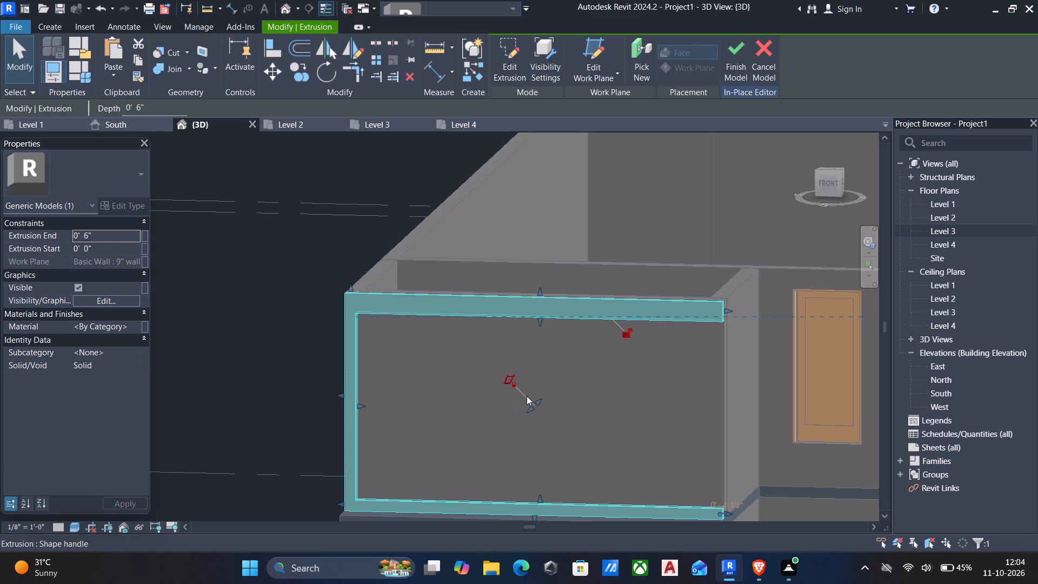
pyautogui.press('Escape')
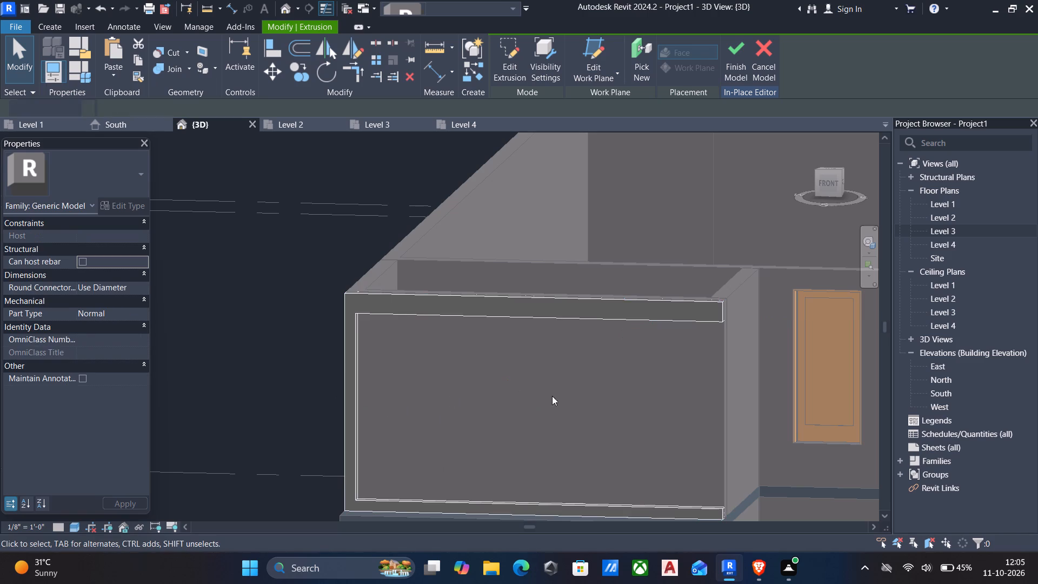
# Set the frame's Extrusion End to 1'.
pyautogui.scroll(-5, 609, 387)
pyautogui.keyDown('shift'); pyautogui.moveTo(617, 379); pyautogui.dragTo(567, 396, button='middle'); pyautogui.keyUp('shift')
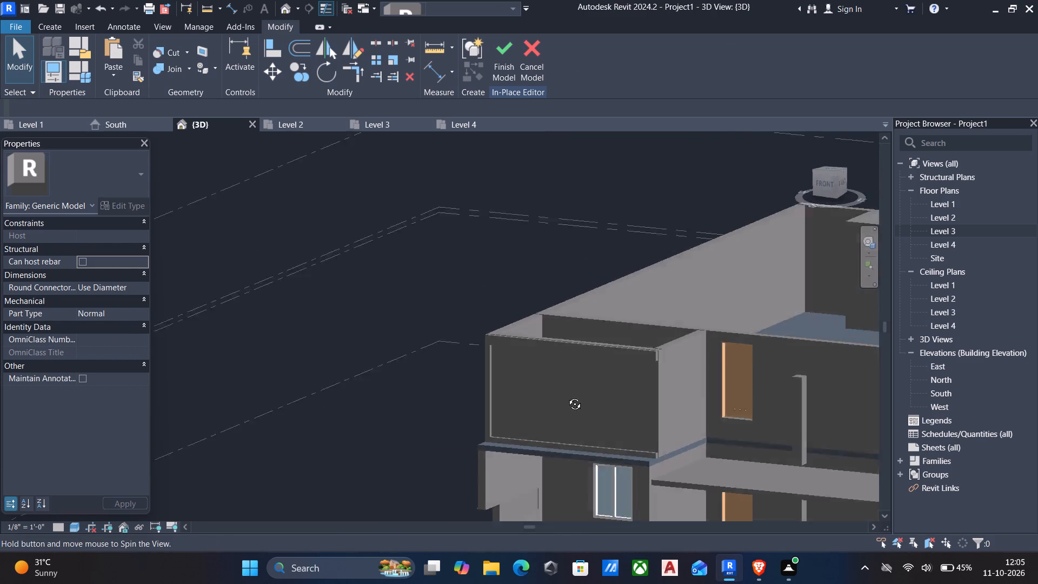
pyautogui.keyDown('shift'); pyautogui.moveTo(567, 396); pyautogui.dragTo(729, 434, button='middle'); pyautogui.keyUp('shift')
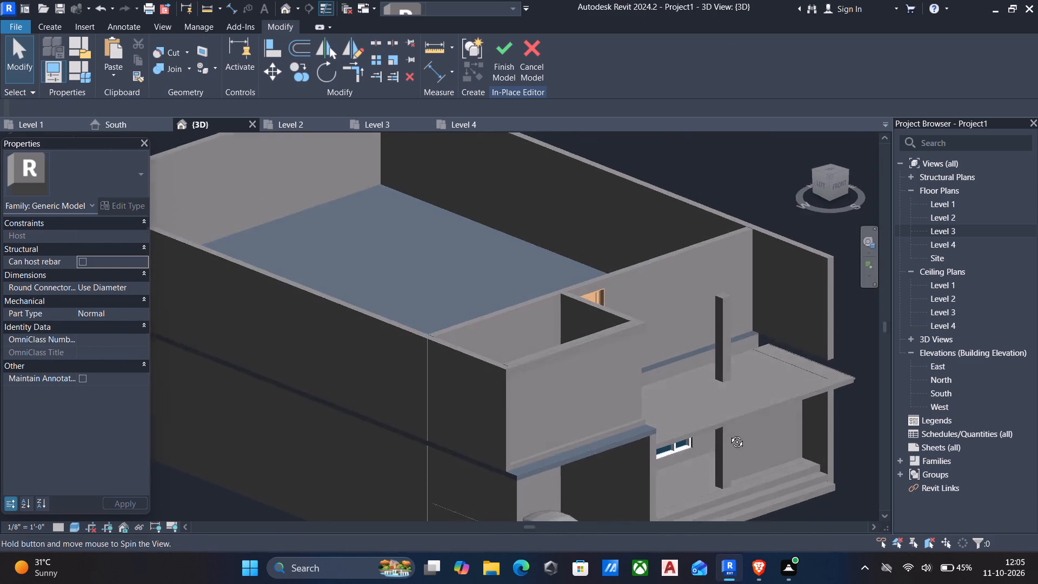
pyautogui.keyDown('shift'); pyautogui.moveTo(729, 434); pyautogui.dragTo(565, 428, button='middle'); pyautogui.keyUp('shift')
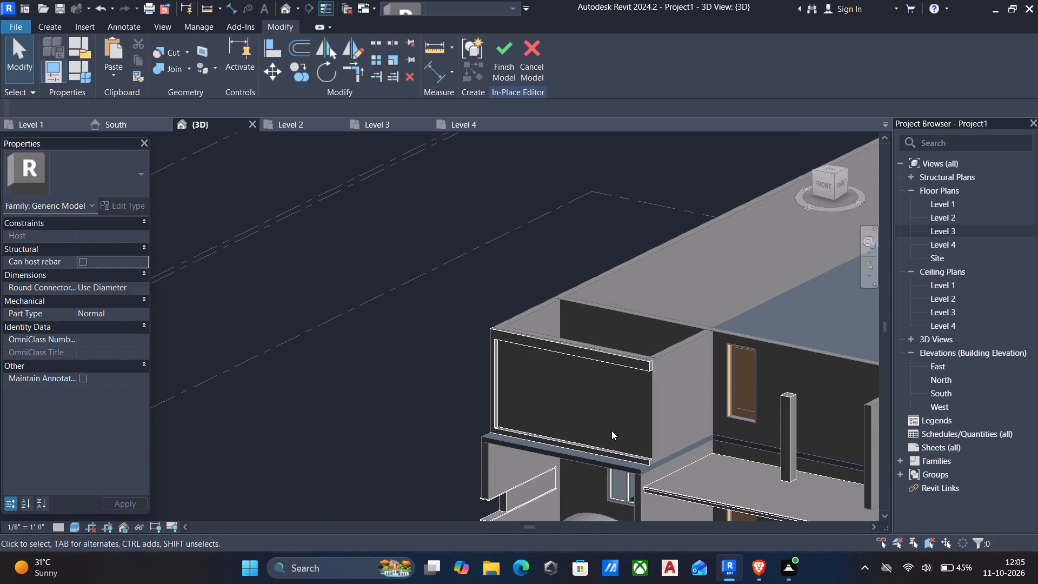
pyautogui.click(520, 344)
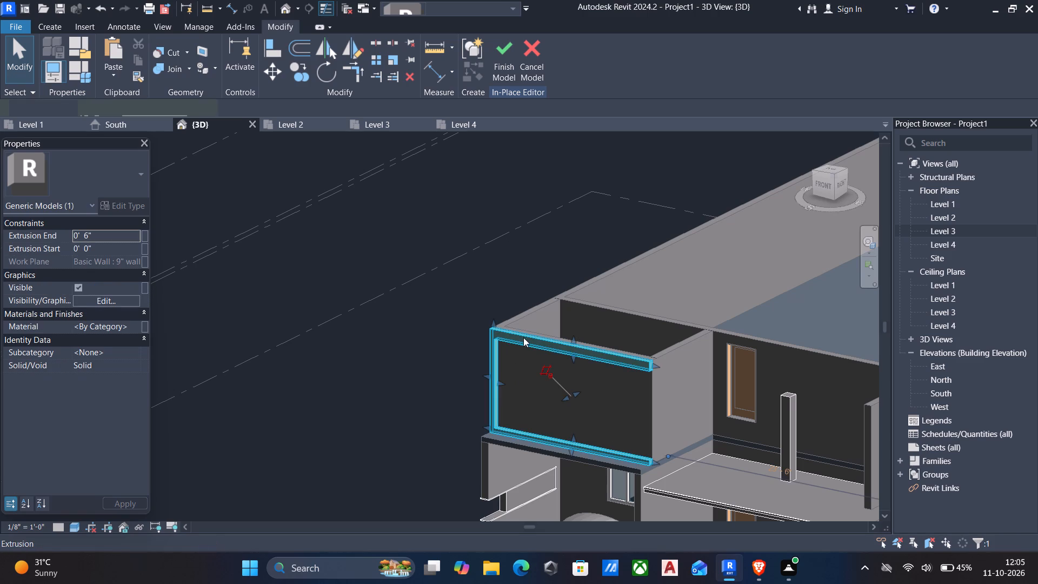
pyautogui.click(101, 233)
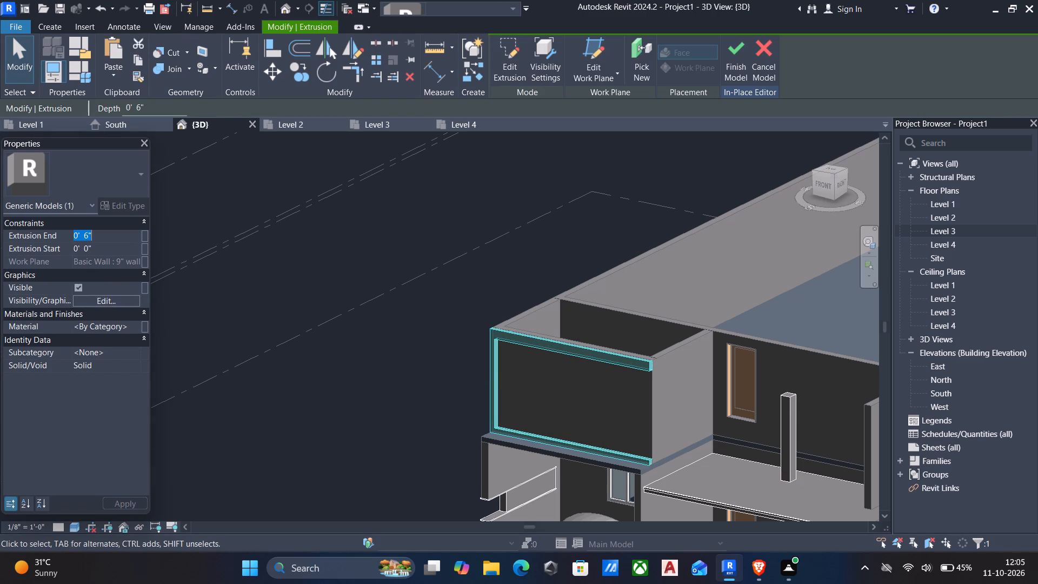
pyautogui.press('1')
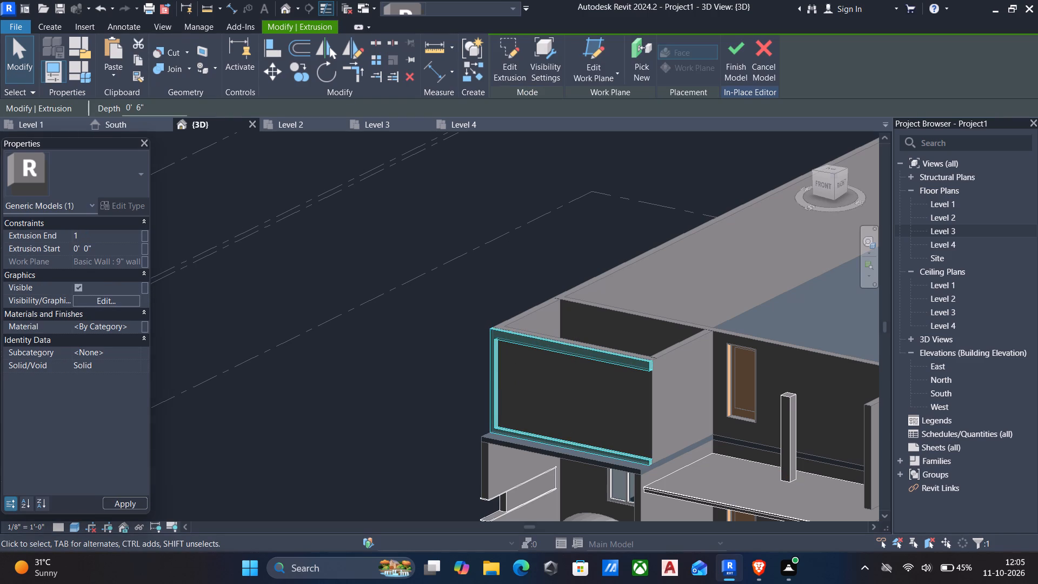
pyautogui.press("'")
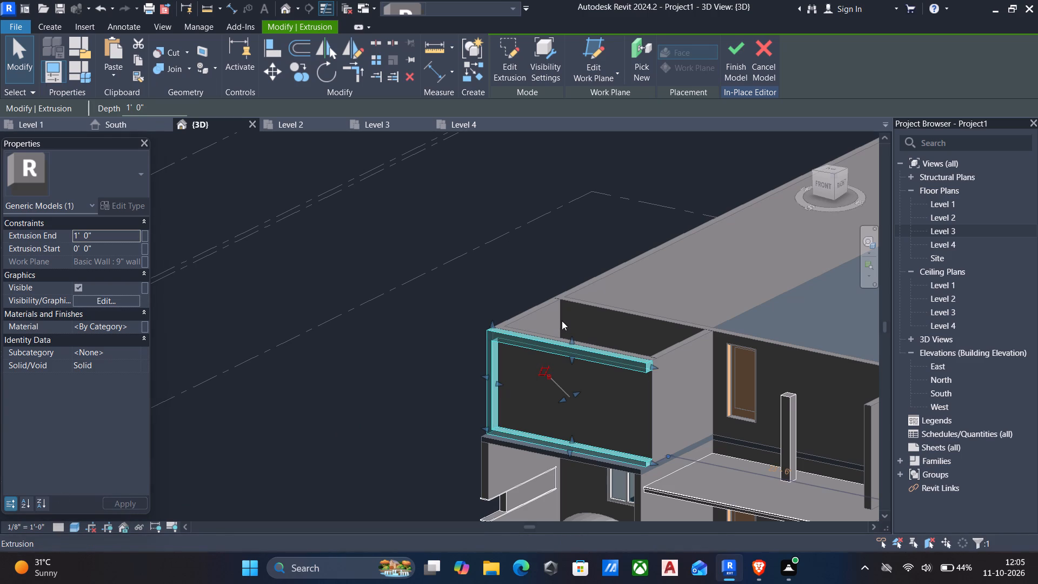
pyautogui.press('Escape')
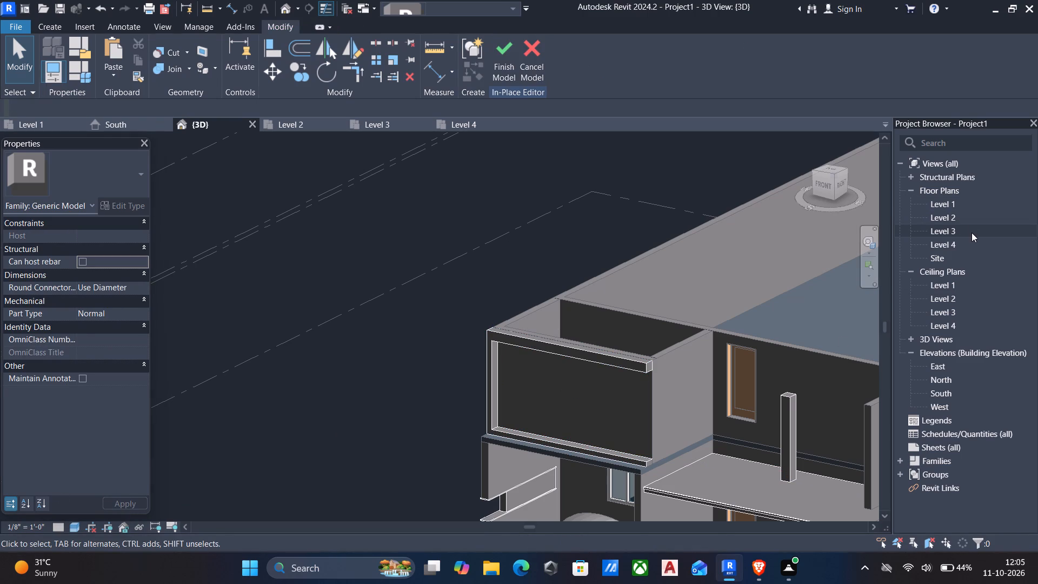
# Open the Level 3 floor plan and finish the in-place frame model.
pyautogui.doubleClick(971, 234)
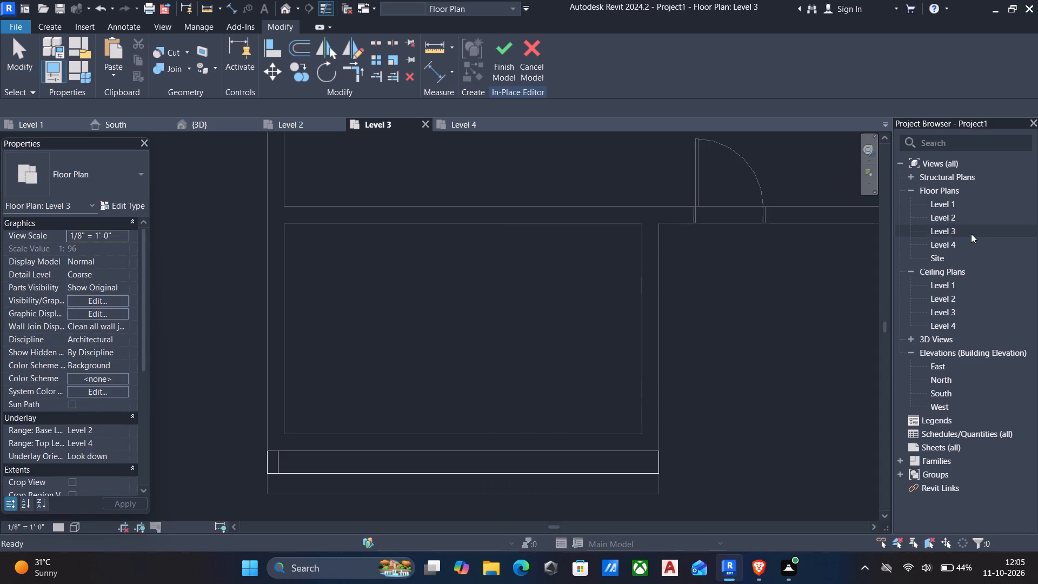
pyautogui.click(500, 48)
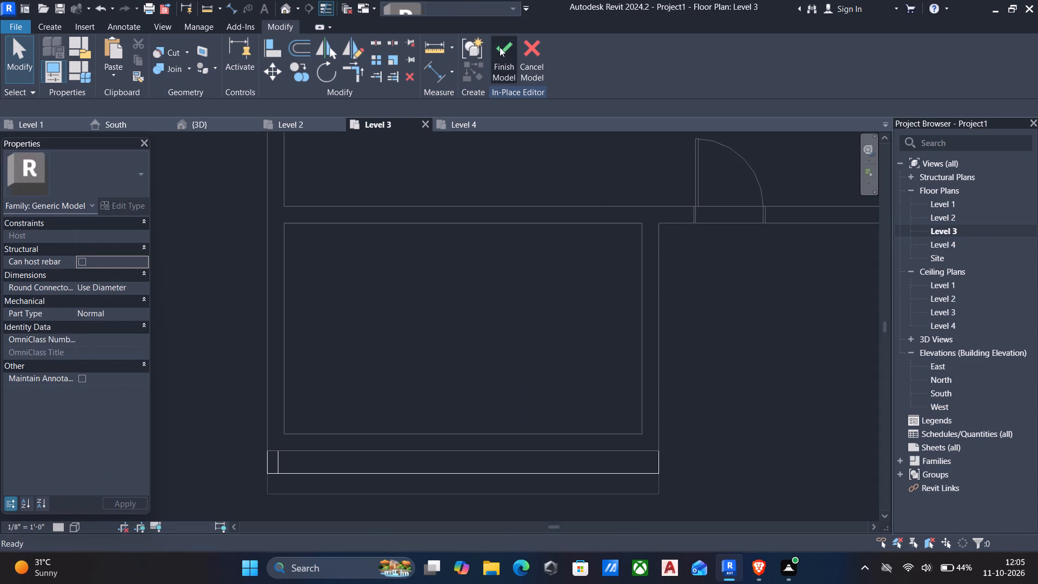
# Place a 5' long wall of type Curtain Wall 1 along the front wall's centreline, starting 5'-0" from its right end.
pyautogui.write('wa')
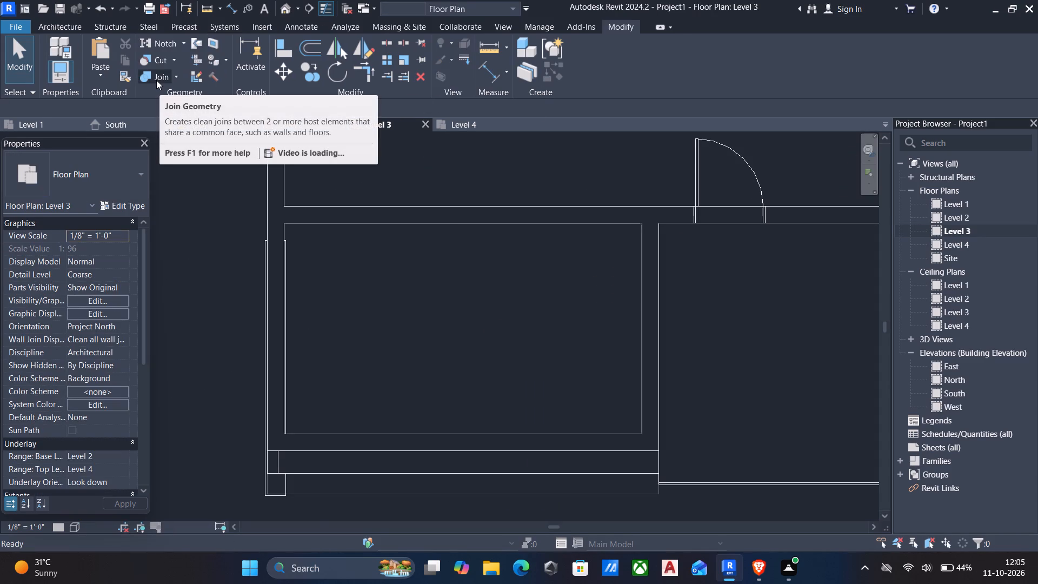
pyautogui.click(96, 187)
pyautogui.scroll(5, 75, 346)
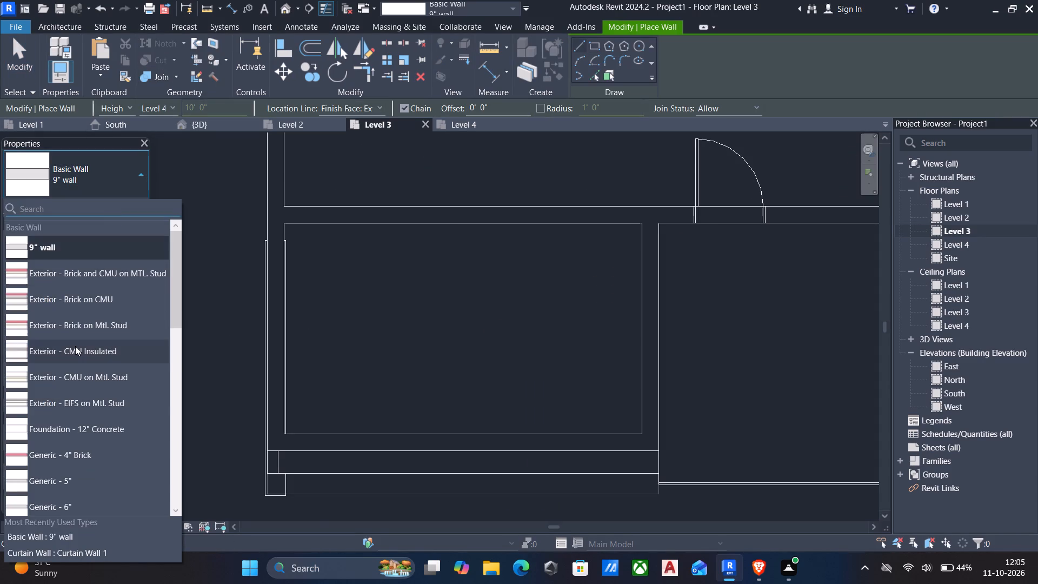
pyautogui.scroll(-6, 75, 346)
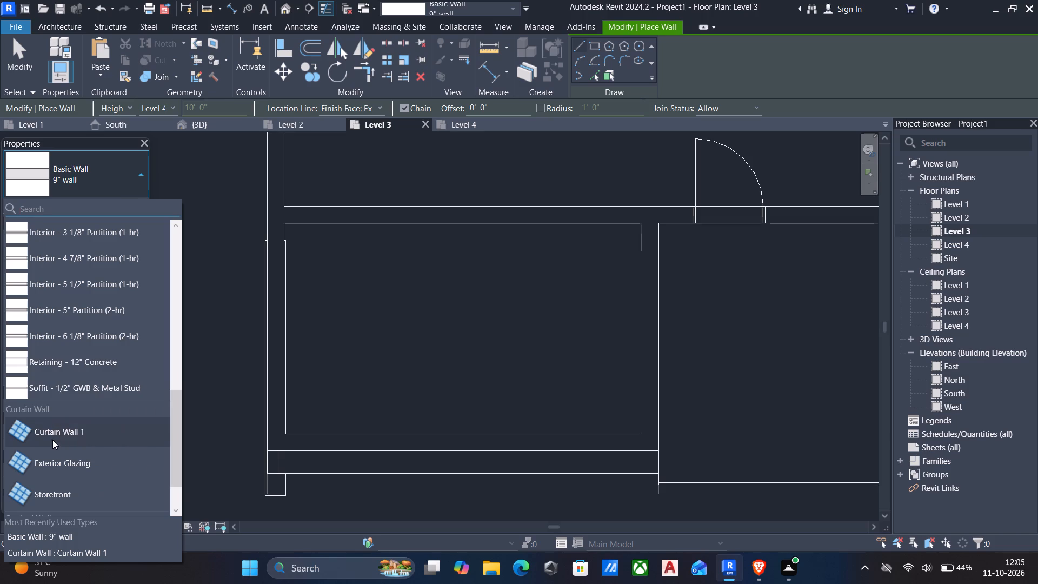
pyautogui.click(50, 436)
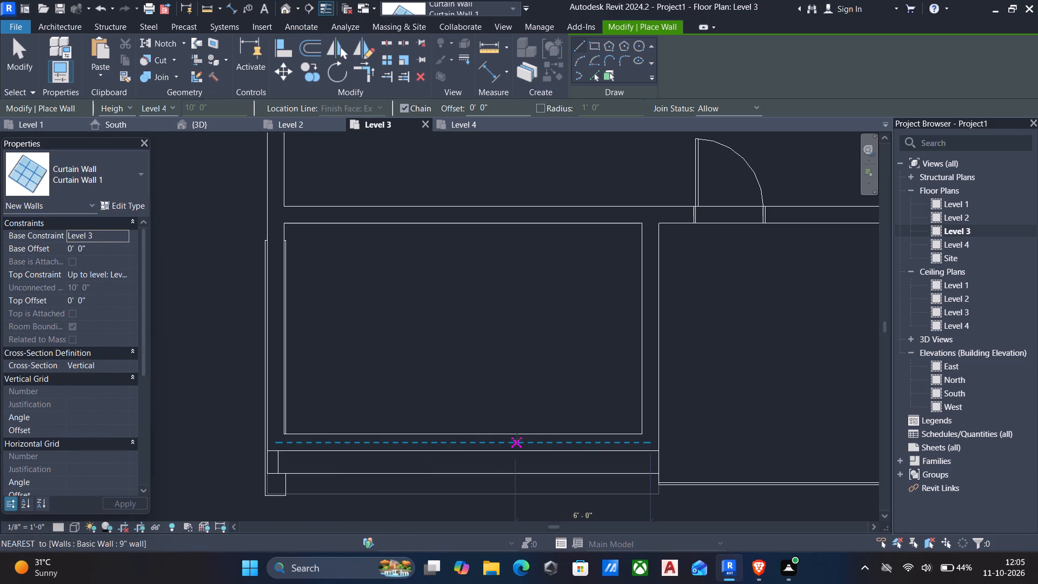
pyautogui.click(534, 439)
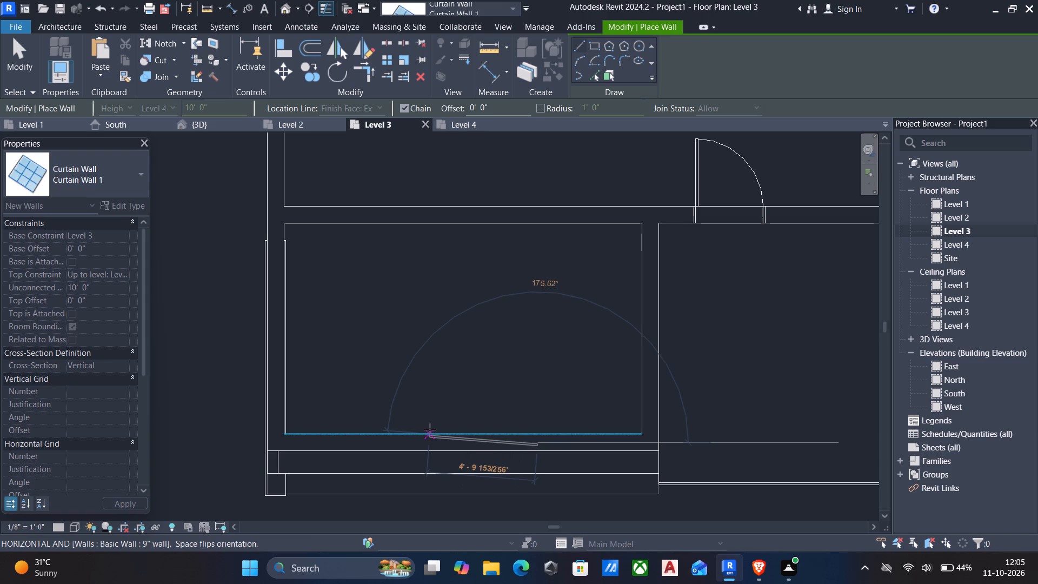
pyautogui.write("5'")
pyautogui.press('Return')
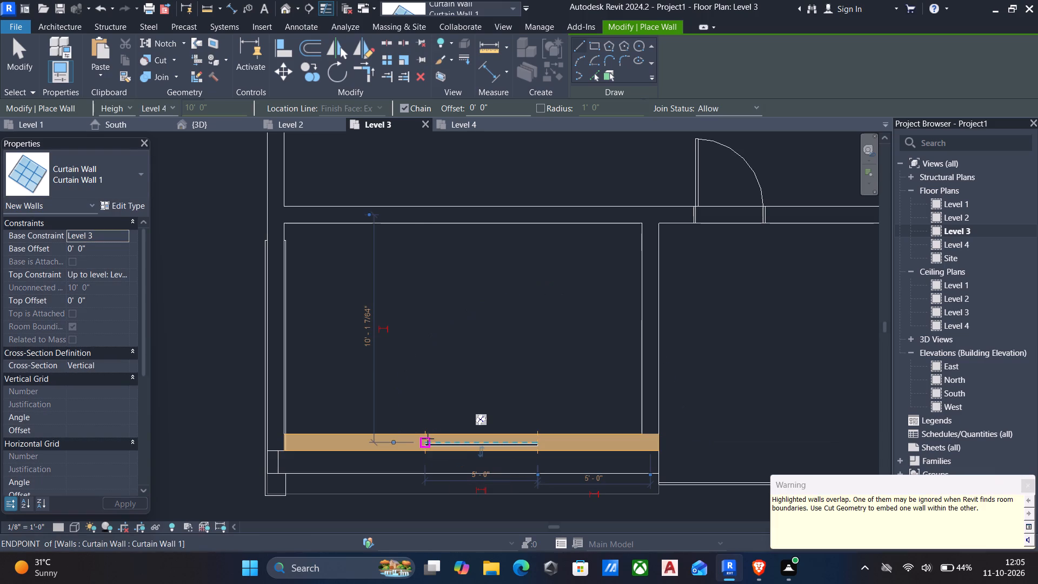
# Cut the 9" front wall with the embedded curtain wall using Cut Geometry.
pyautogui.press('Escape')
pyautogui.press('Escape')
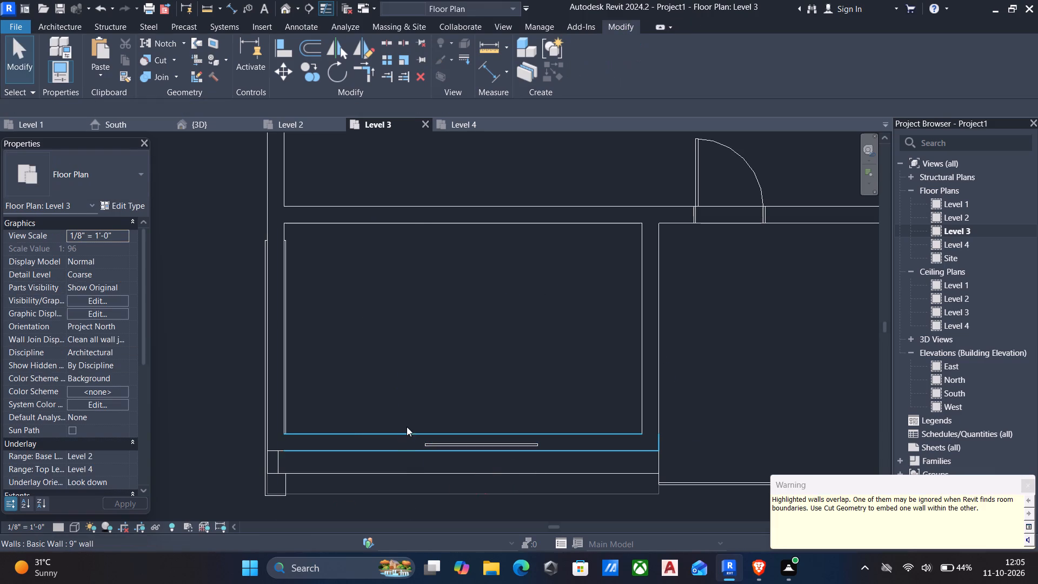
pyautogui.click(151, 58)
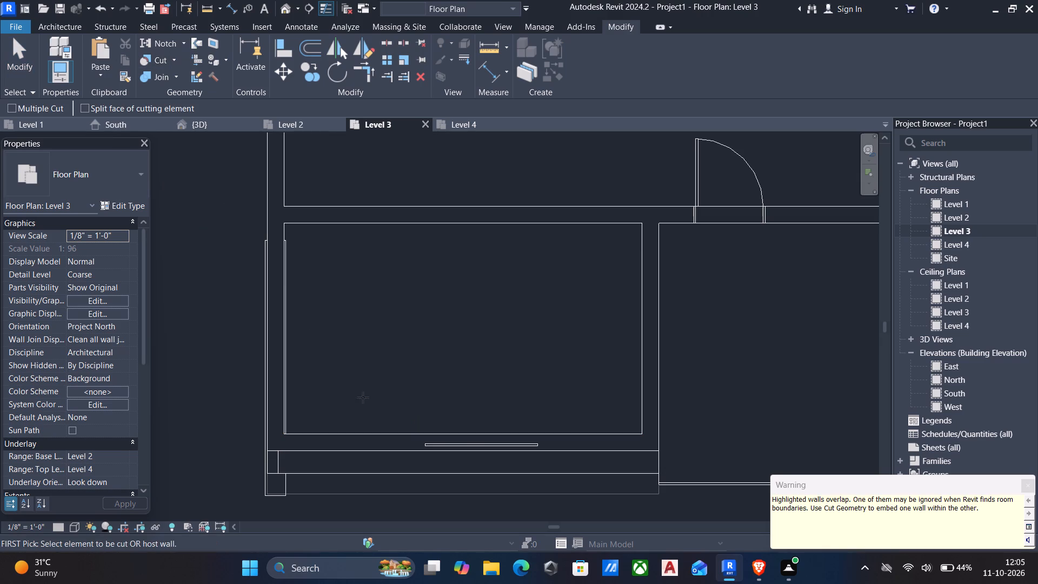
pyautogui.click(372, 433)
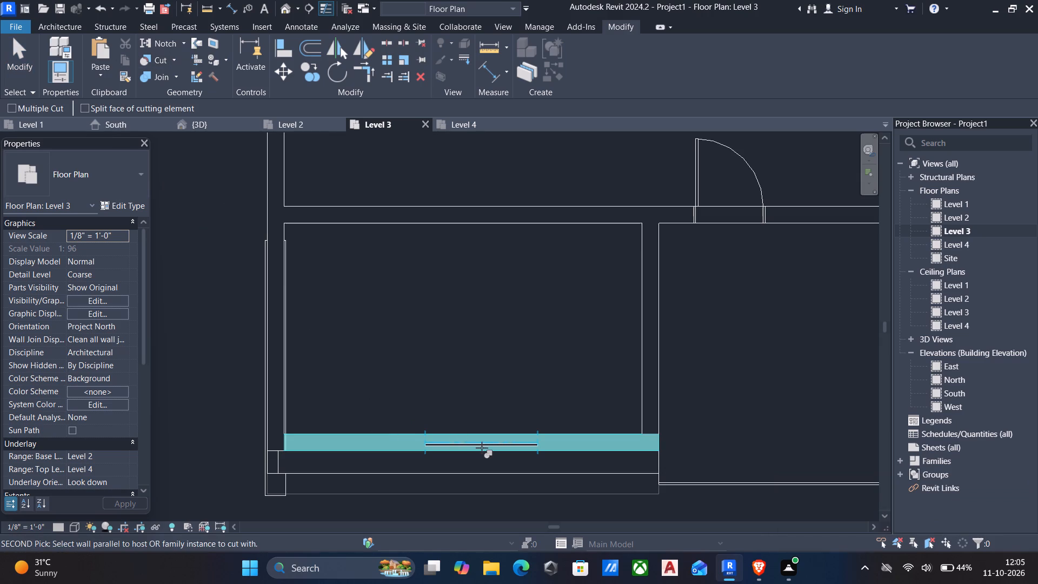
pyautogui.click(480, 442)
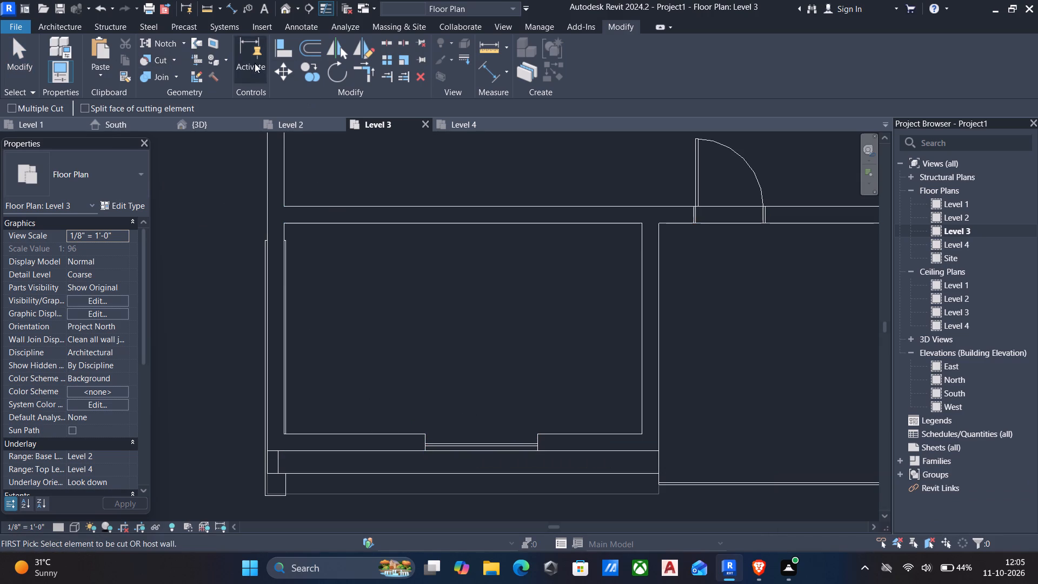
# In the 3D view, set the curtain wall's Base Offset to 3' and Top Offset to -2'.
pyautogui.click(284, 8)
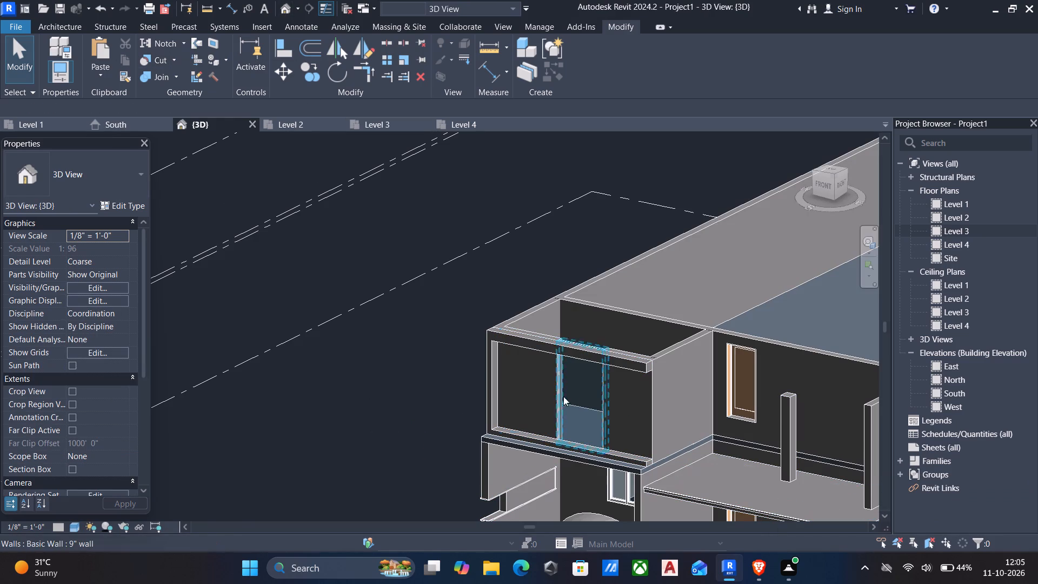
pyautogui.keyDown('shift'); pyautogui.moveTo(584, 394); pyautogui.dragTo(622, 333, button='middle'); pyautogui.keyUp('shift')
pyautogui.press('Escape')
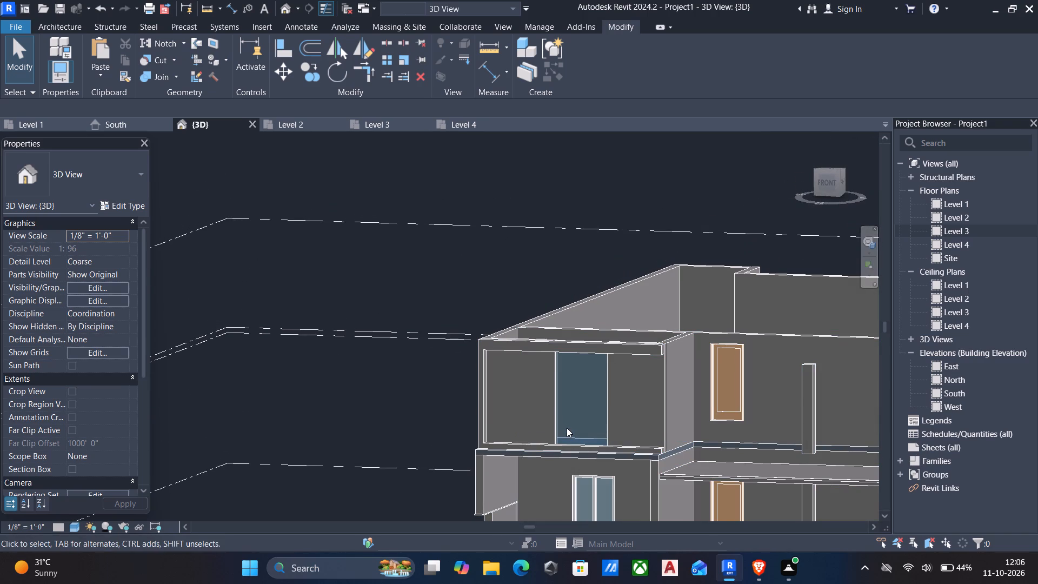
pyautogui.click(558, 420)
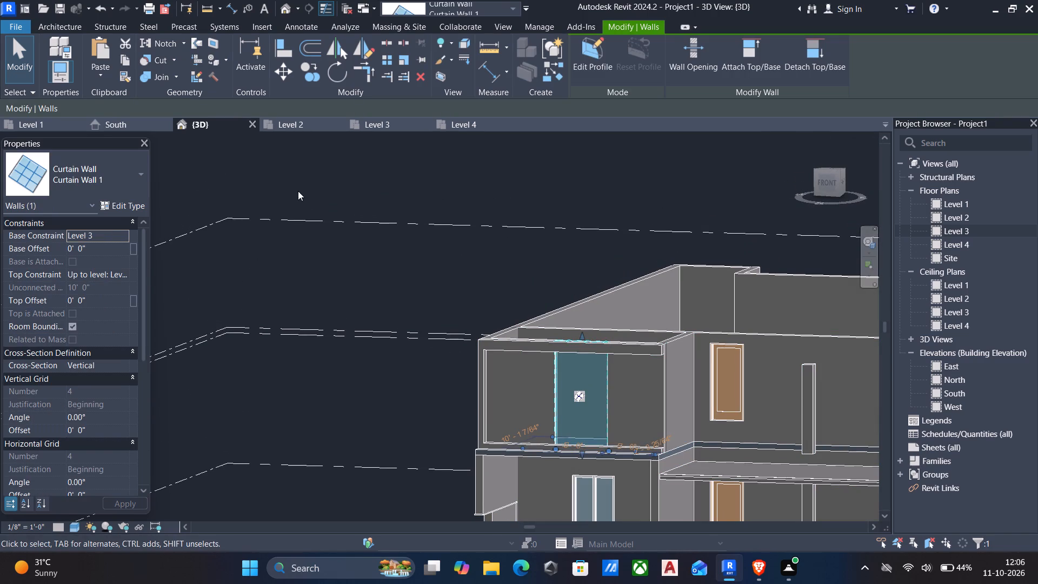
pyautogui.click(830, 184)
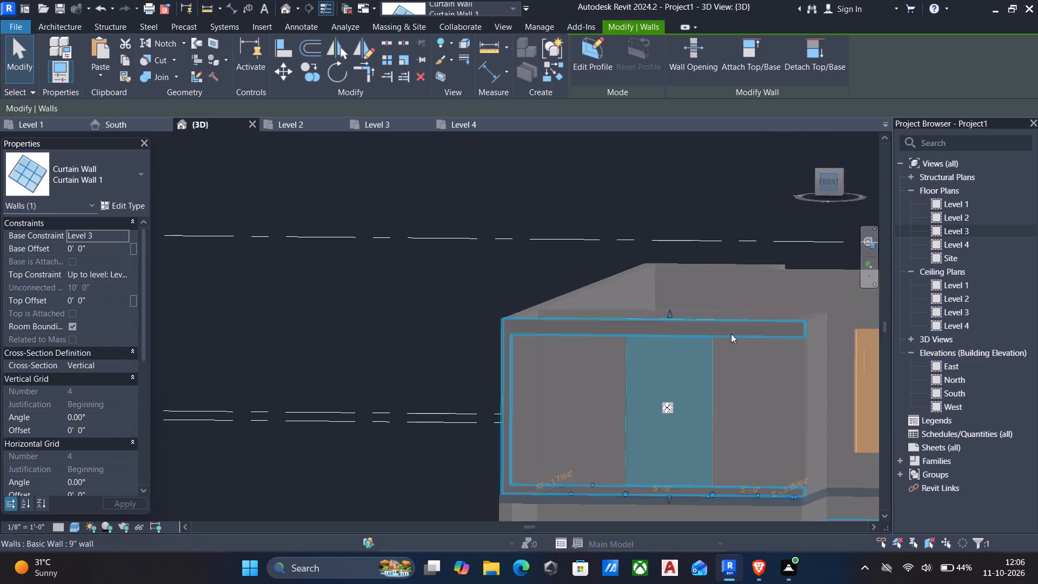
pyautogui.scroll(-5, 572, 317)
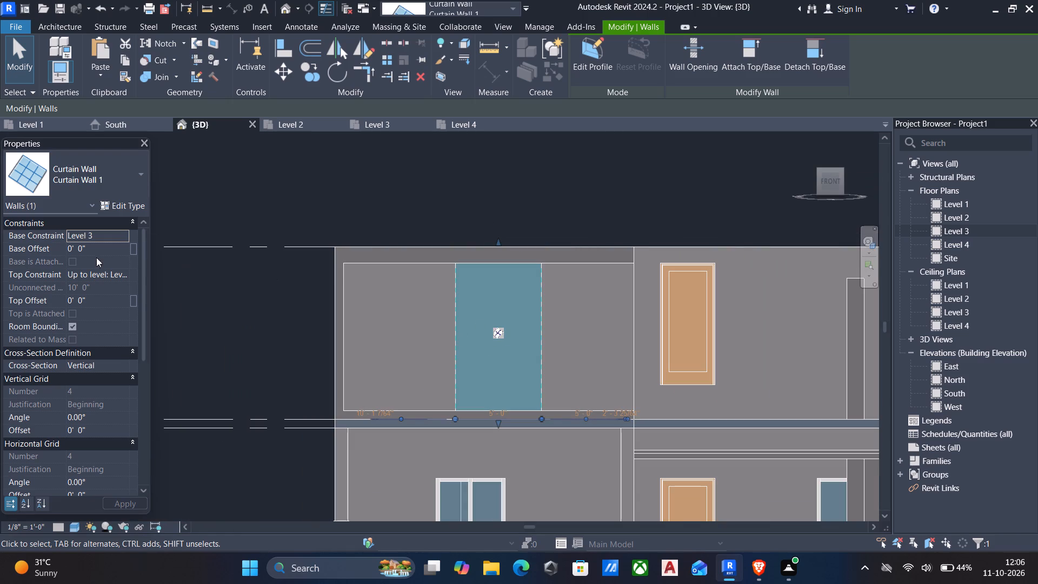
pyautogui.click(124, 247)
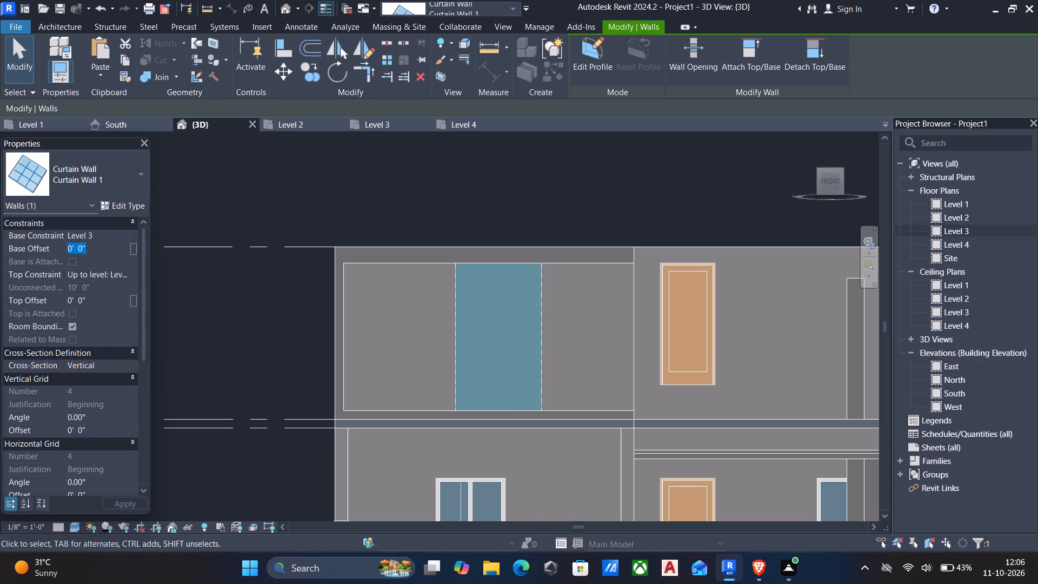
pyautogui.write("3'")
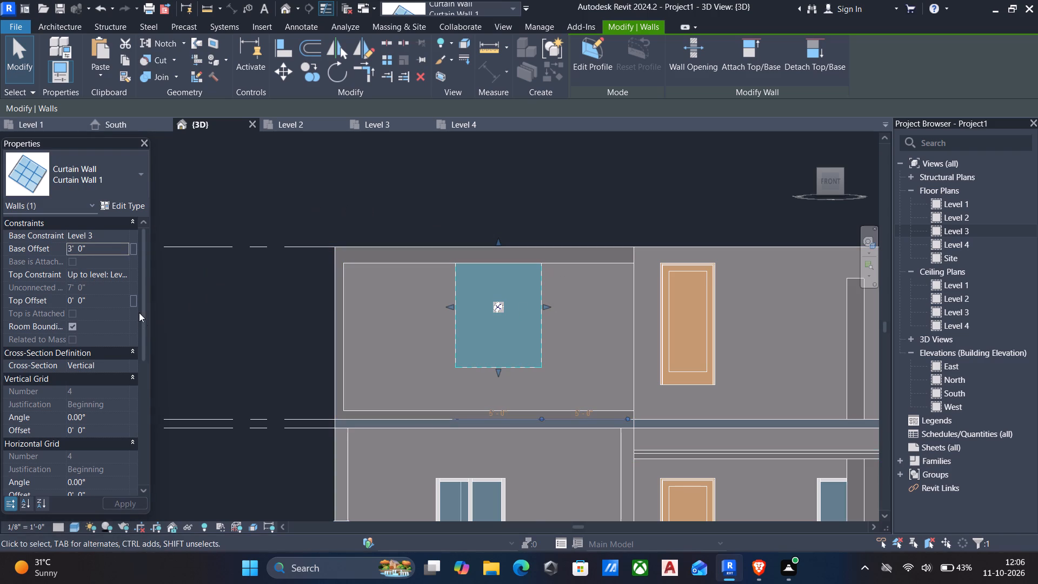
pyautogui.click(121, 299)
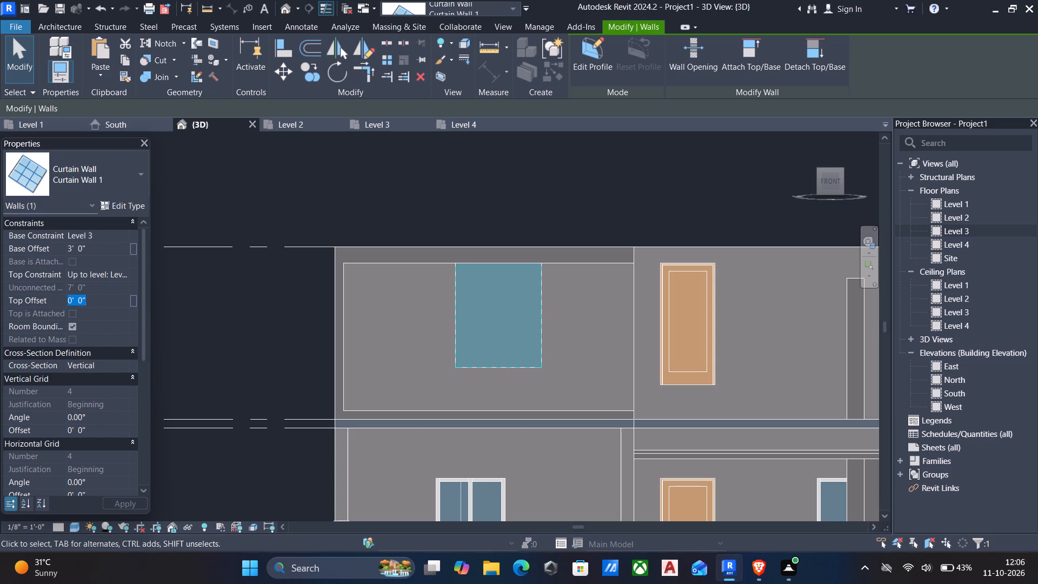
pyautogui.write("-2'")
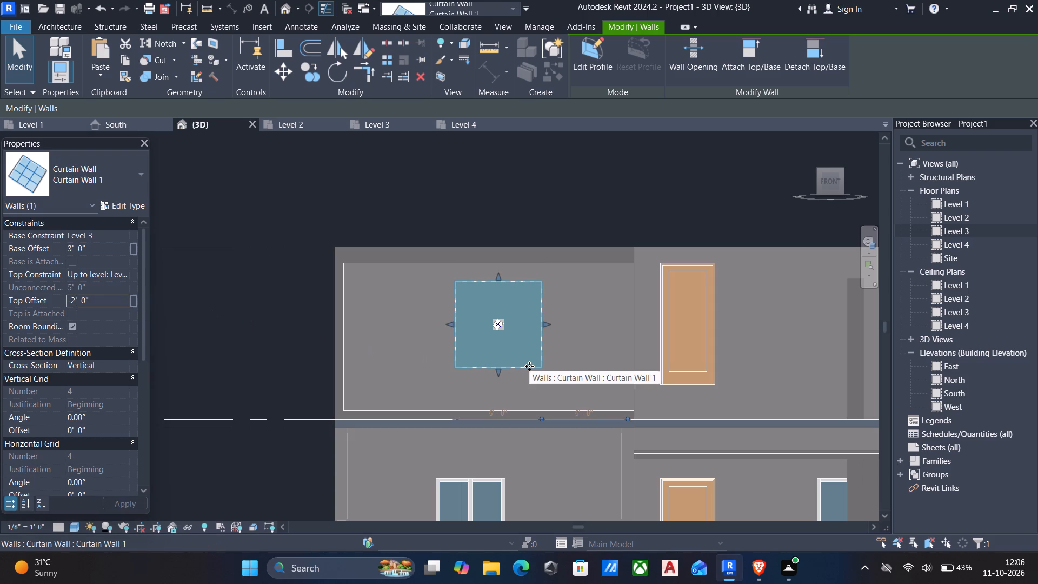
pyautogui.press('Escape')
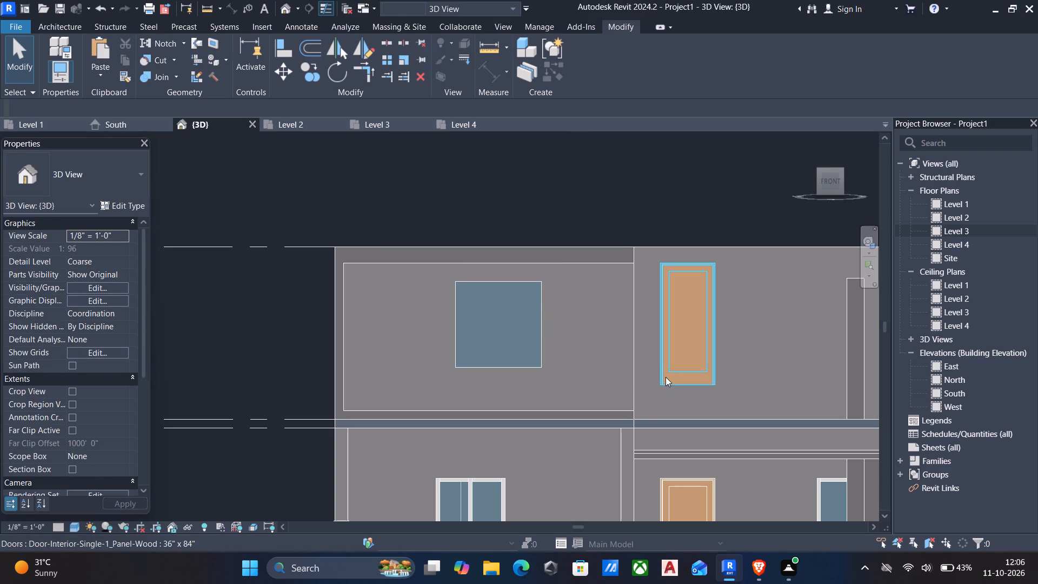
# Set the sill height of the upper-floor front door to 0'.
pyautogui.scroll(-5, 638, 413)
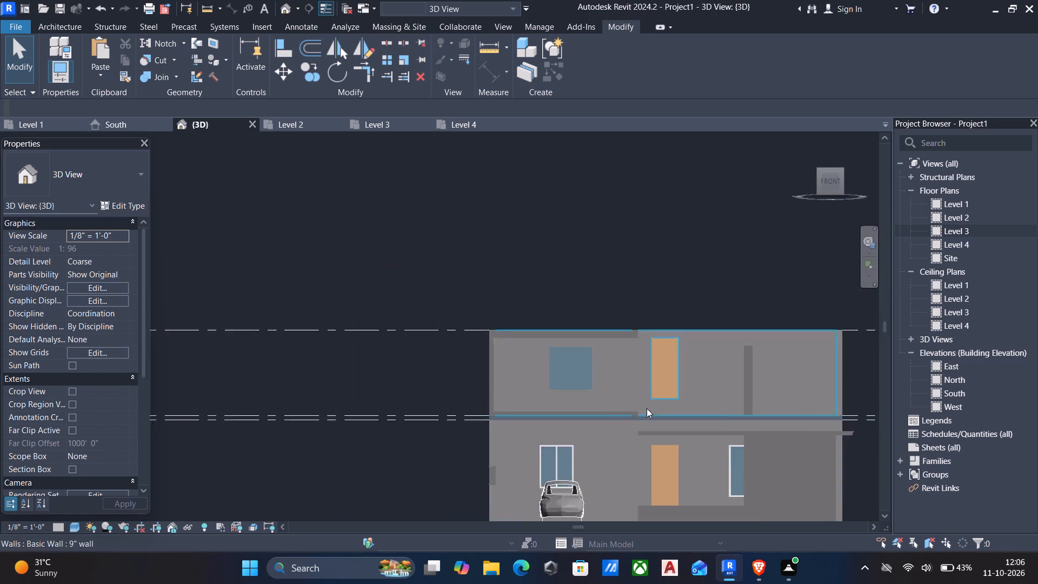
pyautogui.scroll(-3, 647, 408)
pyautogui.keyDown('shift'); pyautogui.moveTo(650, 405); pyautogui.dragTo(640, 469, button='middle'); pyautogui.keyUp('shift')
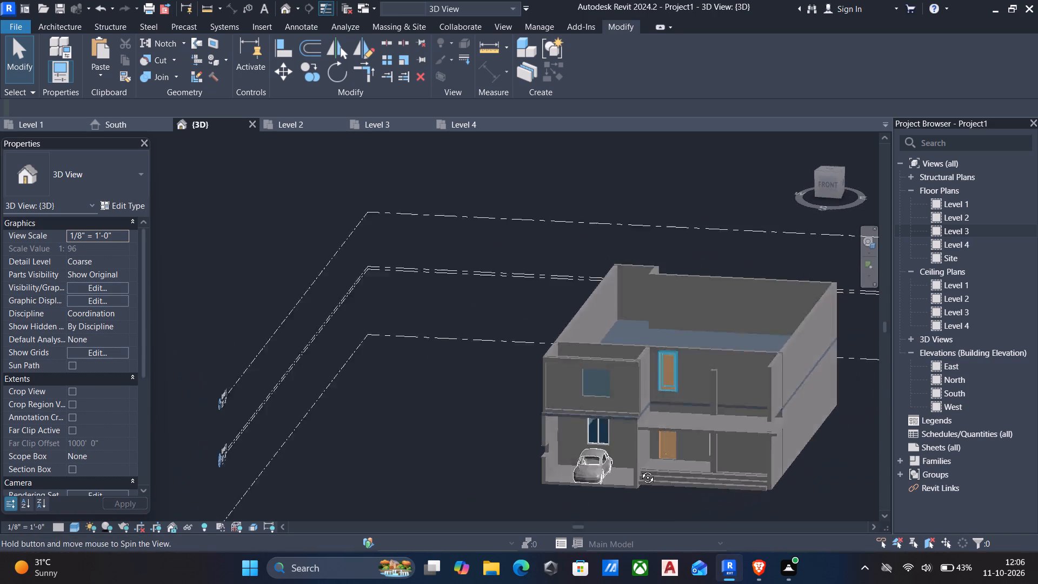
pyautogui.keyDown('shift'); pyautogui.moveTo(640, 469); pyautogui.dragTo(640, 468, button='middle'); pyautogui.keyUp('shift')
pyautogui.scroll(1, 654, 434)
pyautogui.click(662, 380)
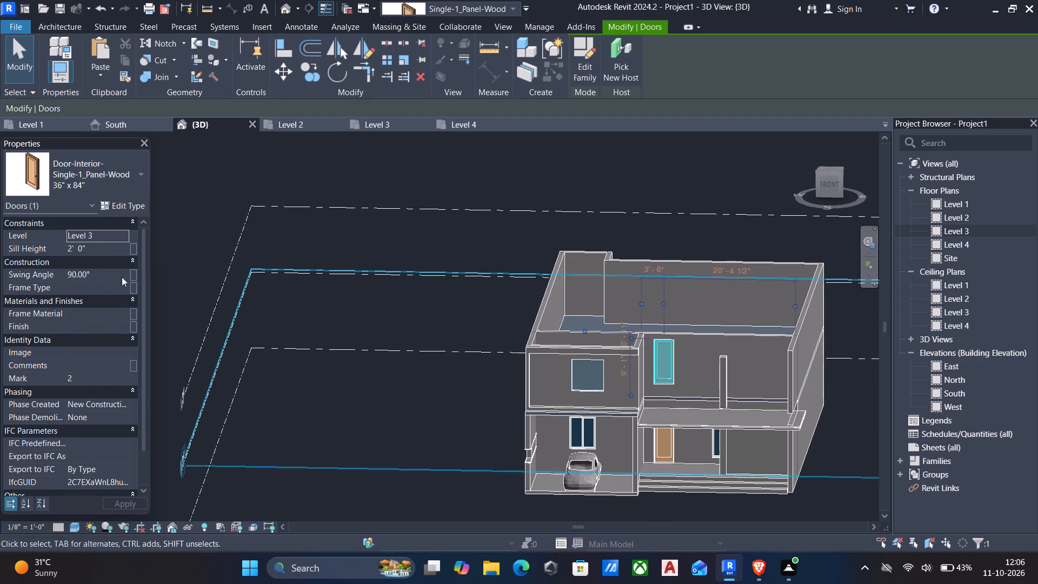
pyautogui.click(104, 248)
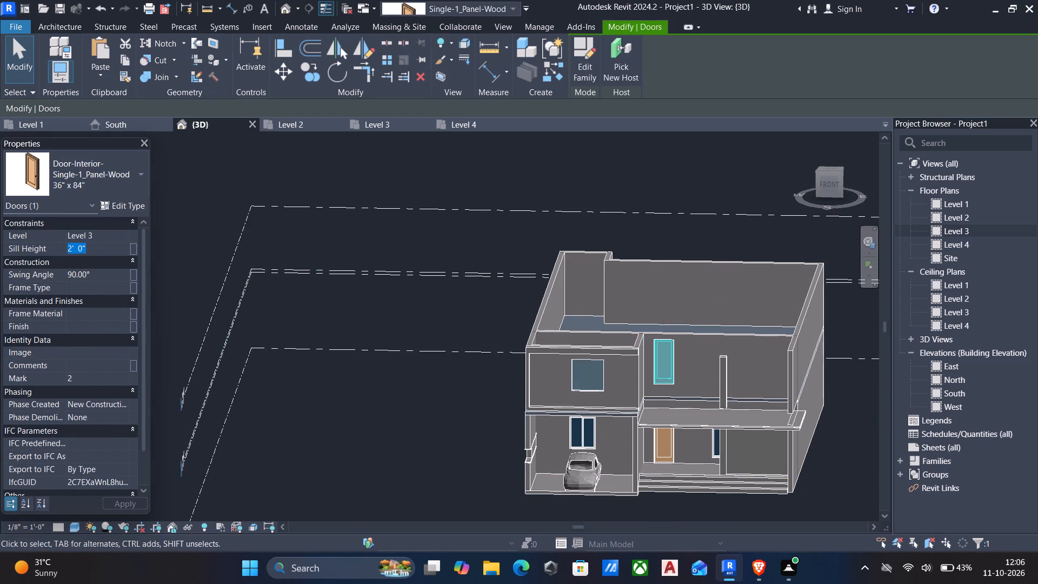
pyautogui.press('0')
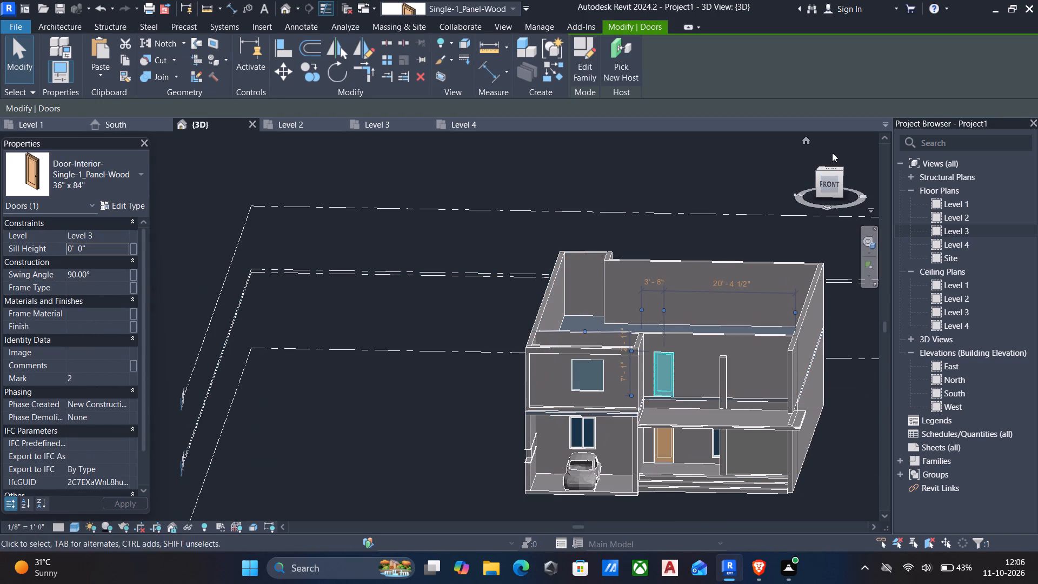
pyautogui.click(833, 183)
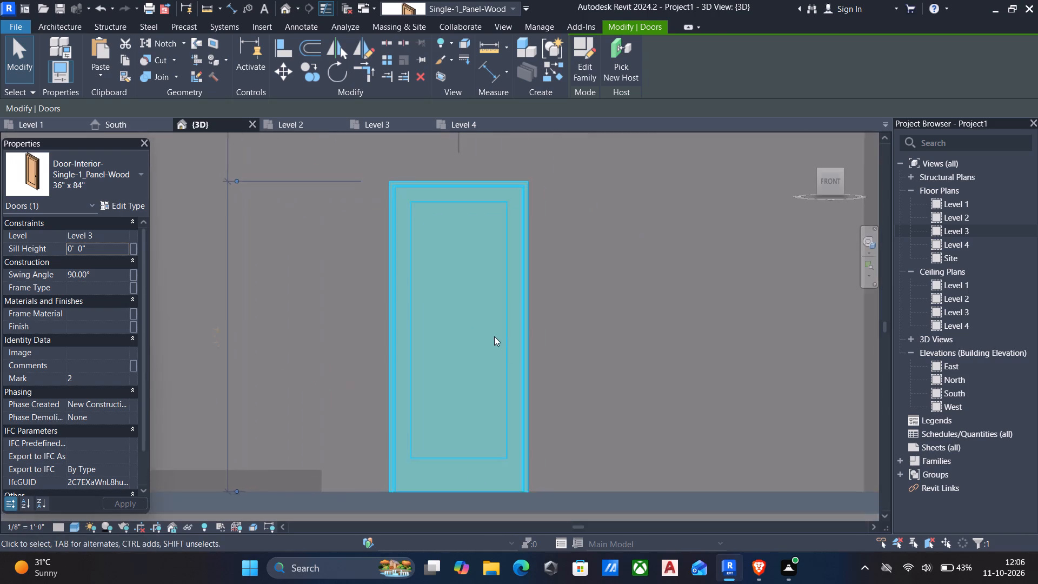
pyautogui.scroll(-6, 487, 333)
pyautogui.press('Escape')
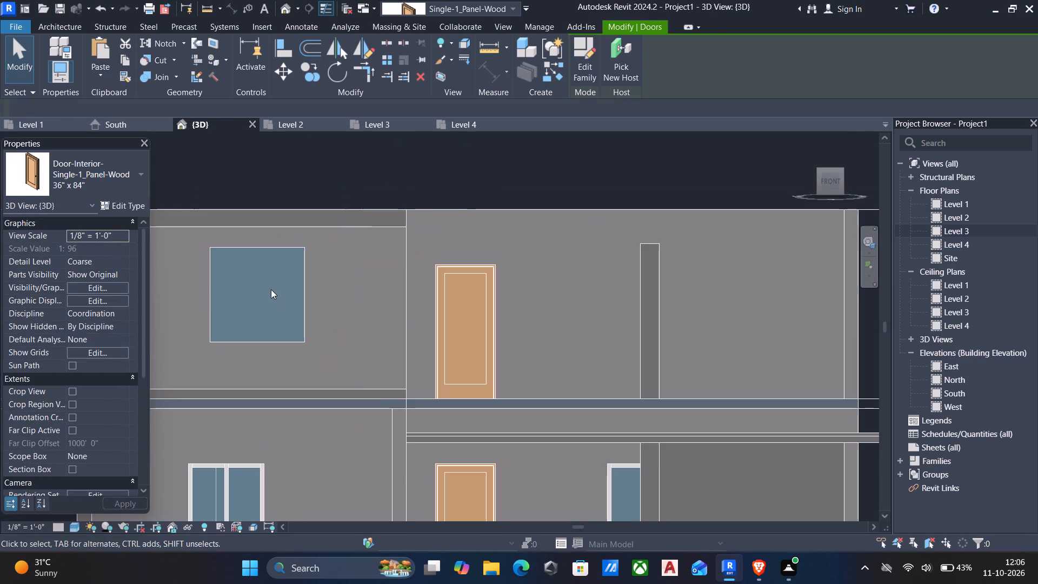
# Align the curtain wall window's top edge with the top of the upper-floor door frame.
pyautogui.write('al')
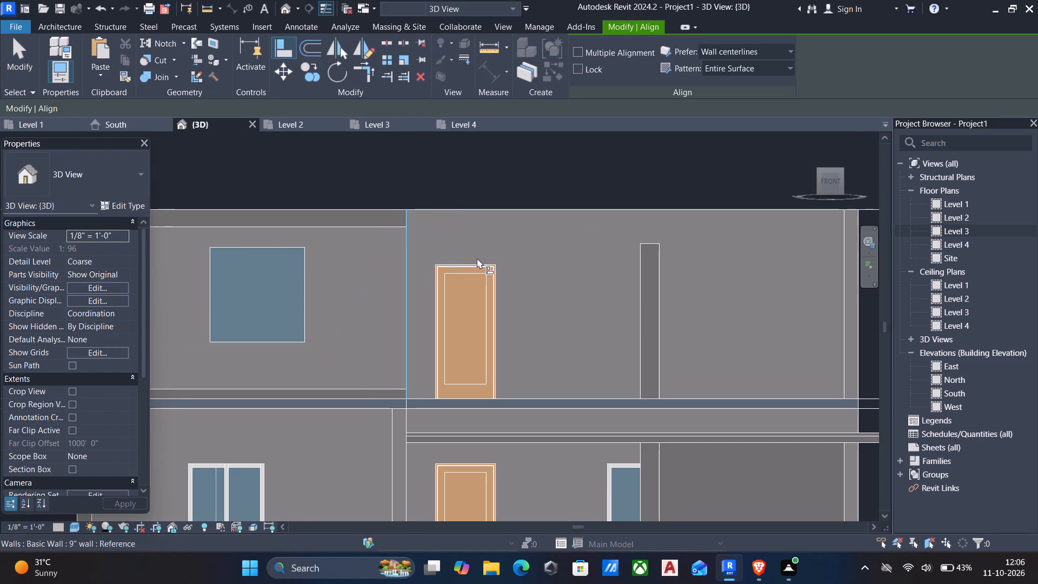
pyautogui.click(471, 263)
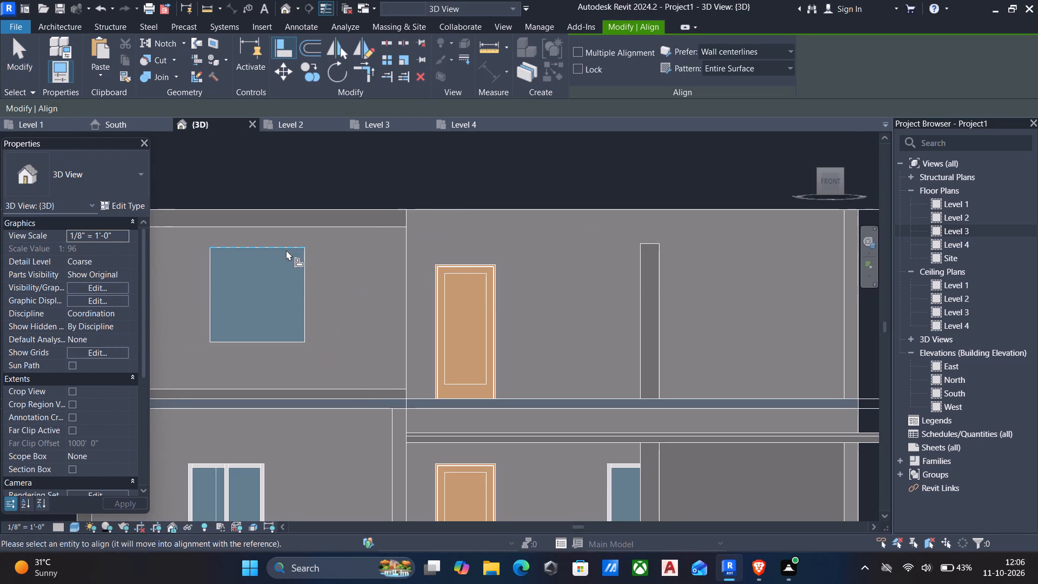
pyautogui.click(285, 250)
pyautogui.press('Escape')
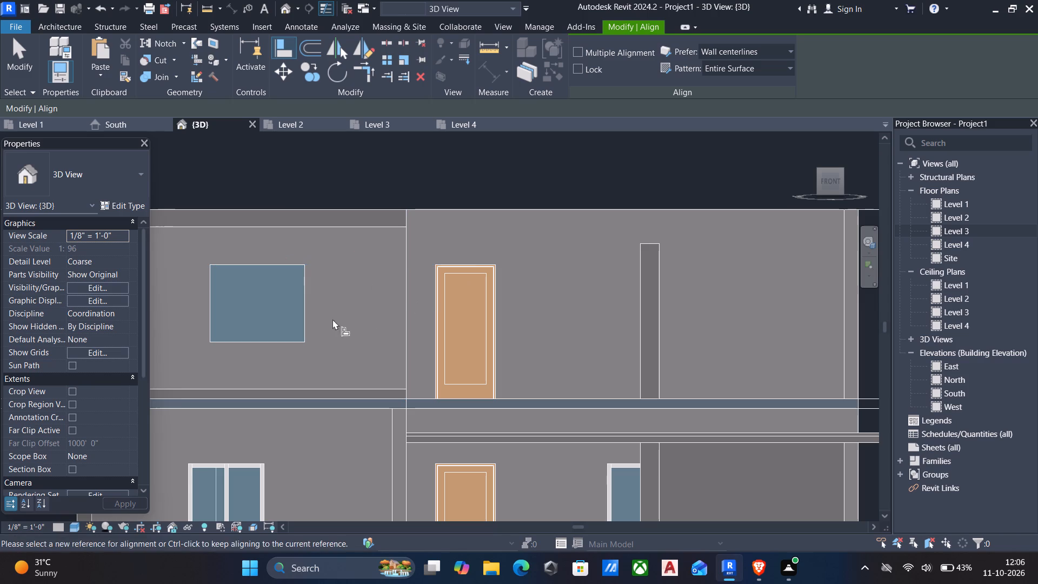
pyautogui.press('Escape')
# Edit the in-place generic model and start a new extrusion with the upper front wall's face picked as work plane.
pyautogui.scroll(-6, 348, 291)
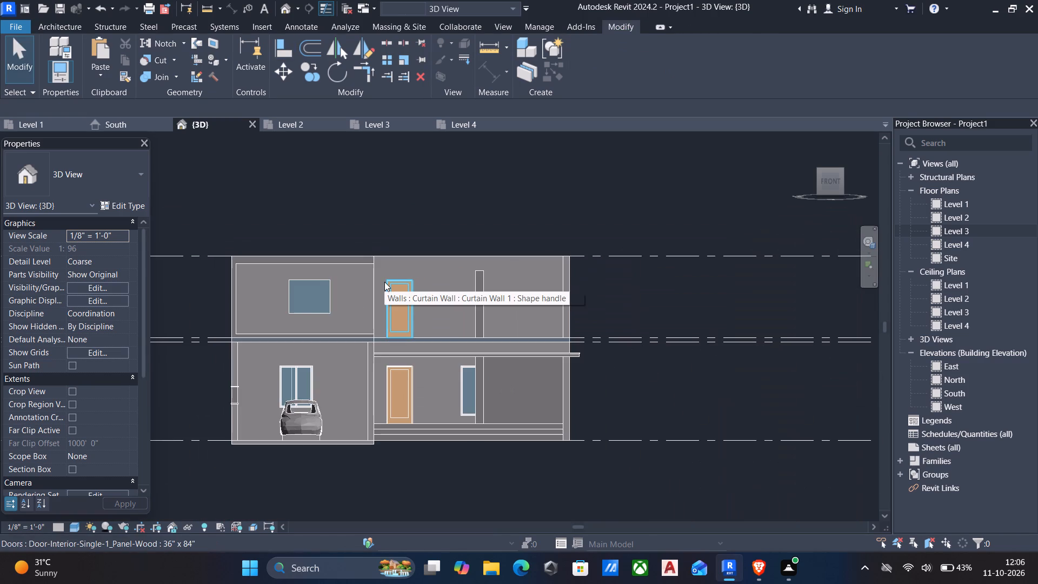
pyautogui.click(314, 265)
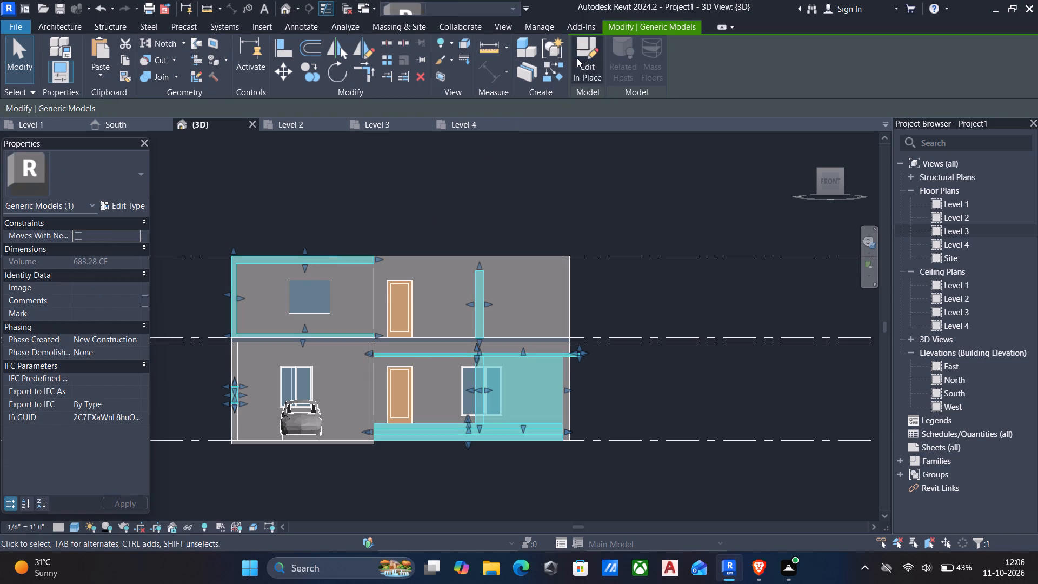
pyautogui.click(577, 58)
pyautogui.click(34, 22)
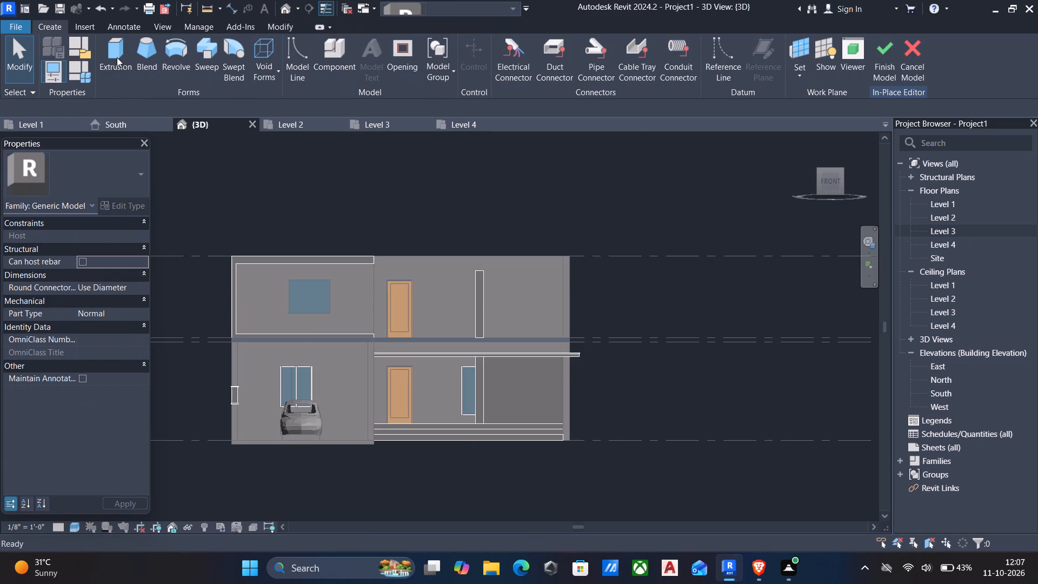
pyautogui.click(114, 54)
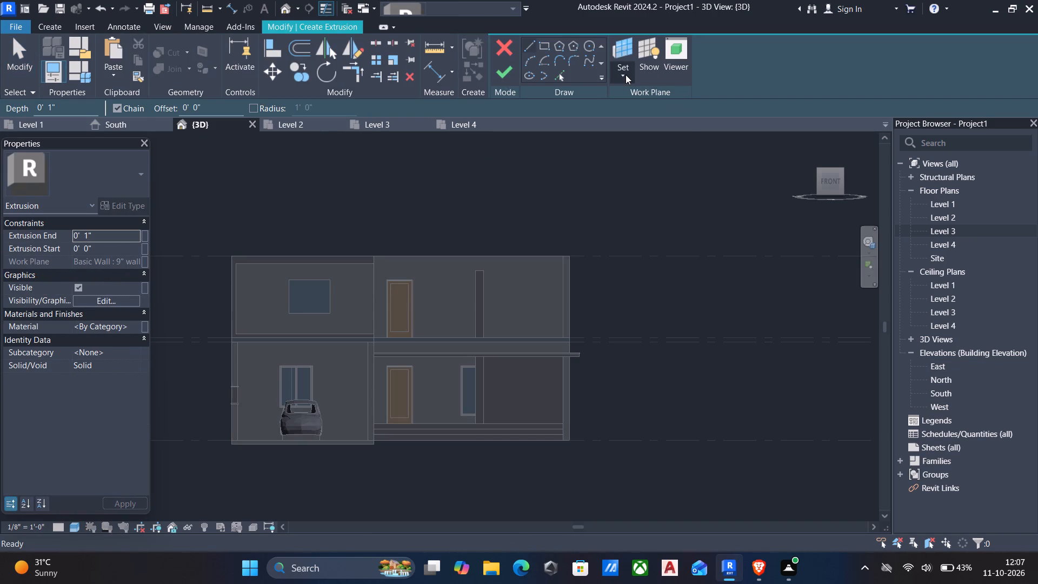
pyautogui.click(626, 75)
pyautogui.click(644, 121)
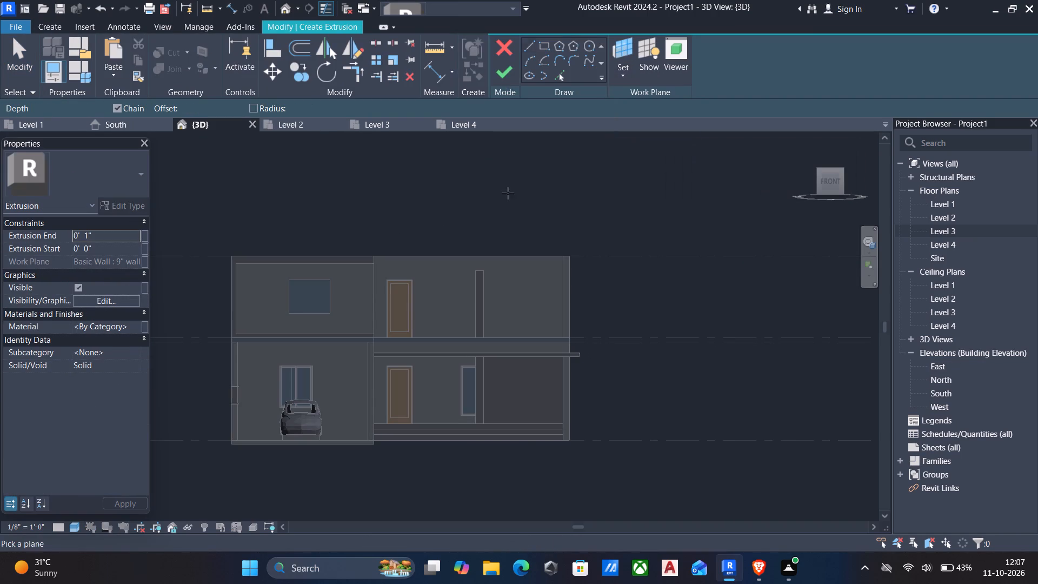
pyautogui.scroll(-3, 563, 290)
pyautogui.keyDown('shift'); pyautogui.moveTo(569, 286); pyautogui.dragTo(549, 314, button='middle'); pyautogui.keyUp('shift')
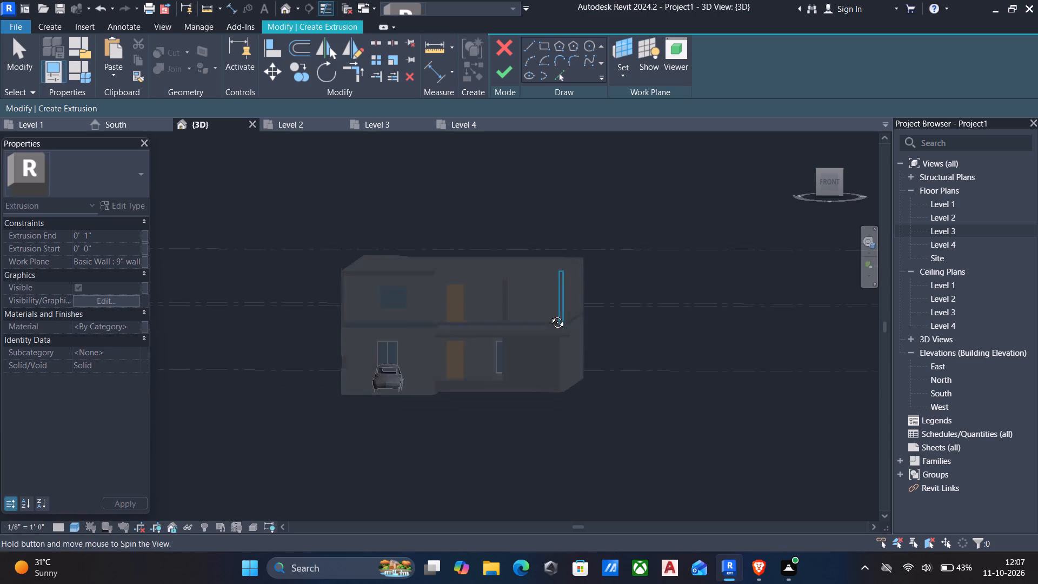
pyautogui.keyDown('shift'); pyautogui.moveTo(549, 314); pyautogui.dragTo(527, 347, button='middle'); pyautogui.keyUp('shift')
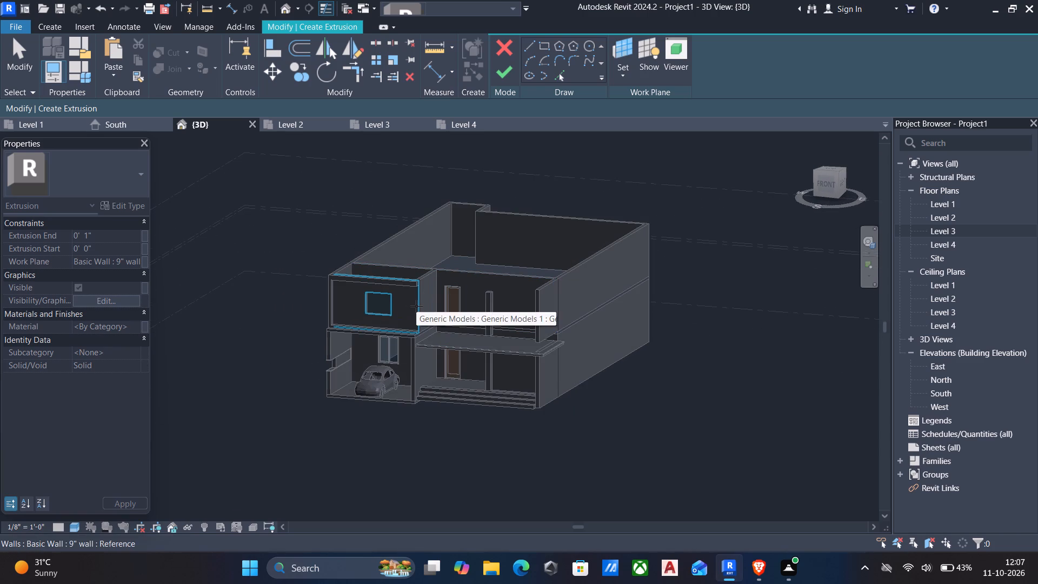
pyautogui.click(416, 306)
# Sketch a rectangle 5'-0" wide and about 6" high directly above the curtain wall window's top edge.
pyautogui.click(549, 47)
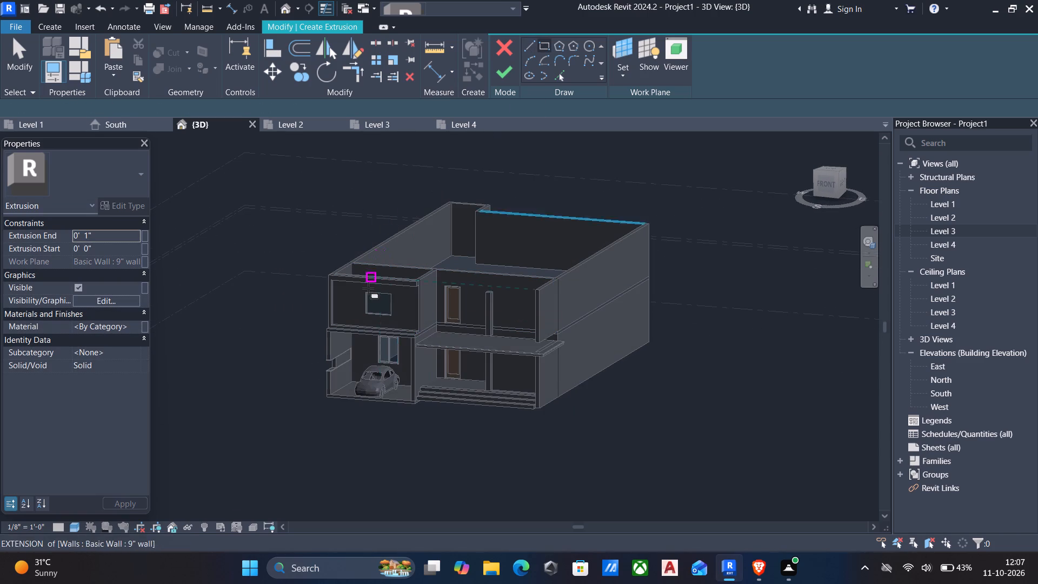
pyautogui.scroll(13, 366, 298)
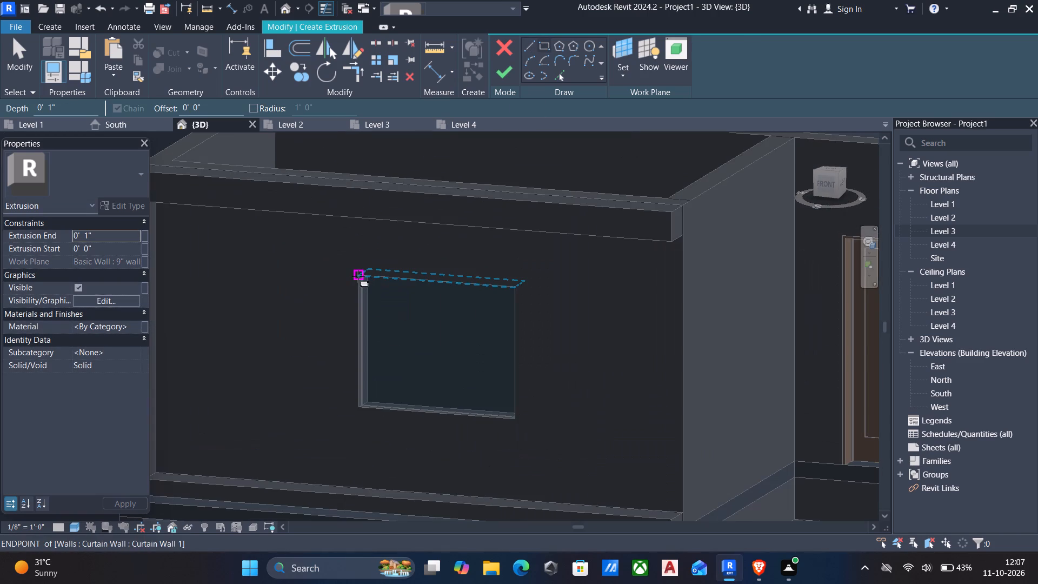
pyautogui.click(358, 273)
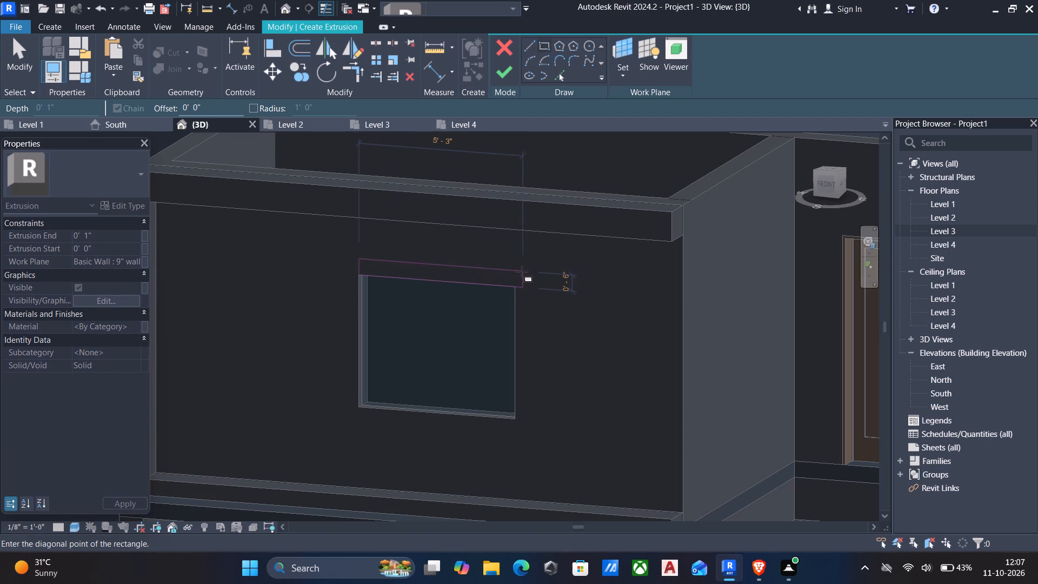
pyautogui.click(520, 270)
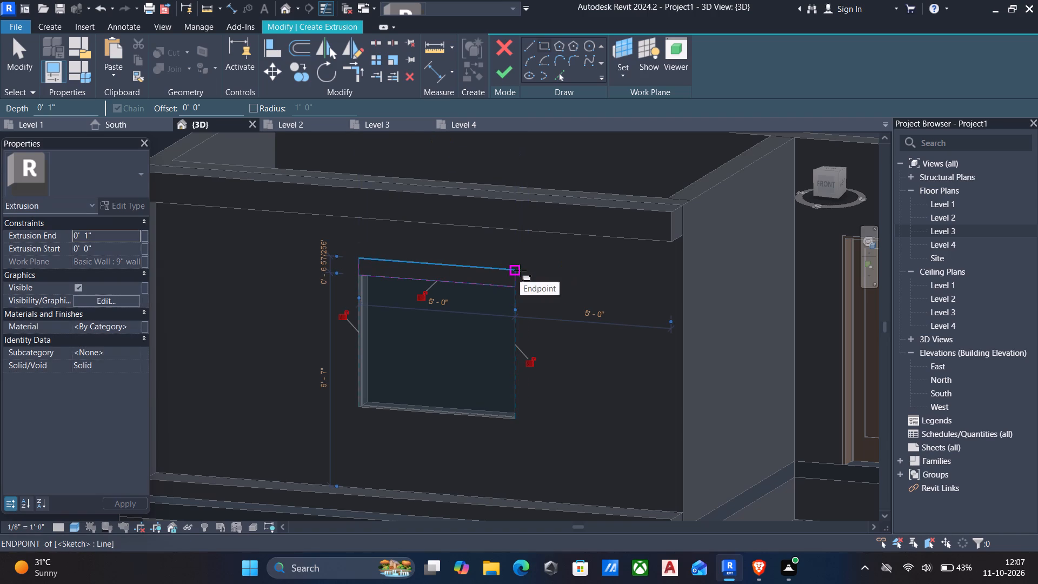
# Set the height of the sketched rectangle above the curtain wall window to 6".
pyautogui.press('Escape')
pyautogui.press('Escape')
pyautogui.click(447, 267)
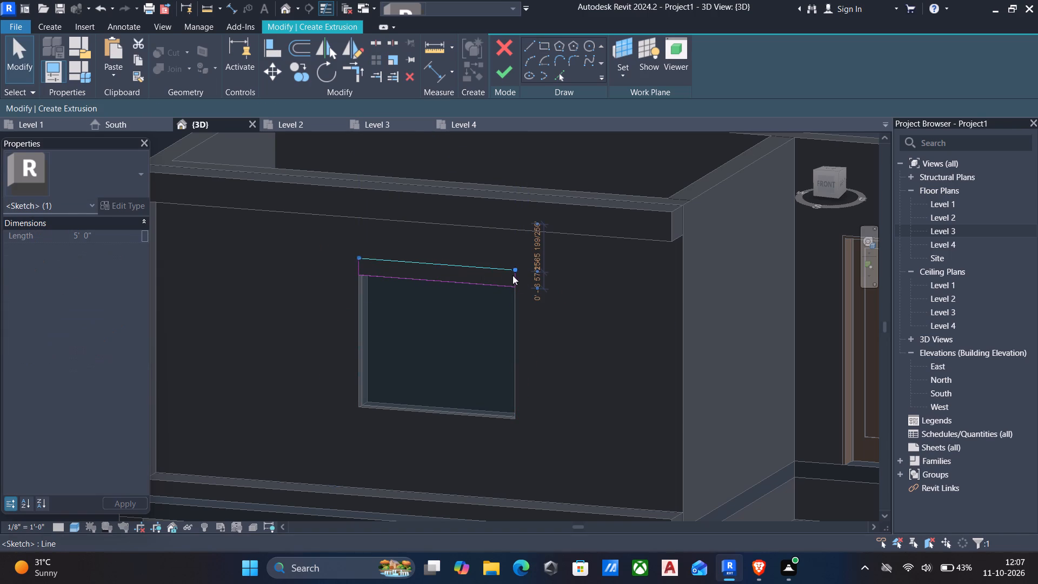
pyautogui.scroll(12, 537, 281)
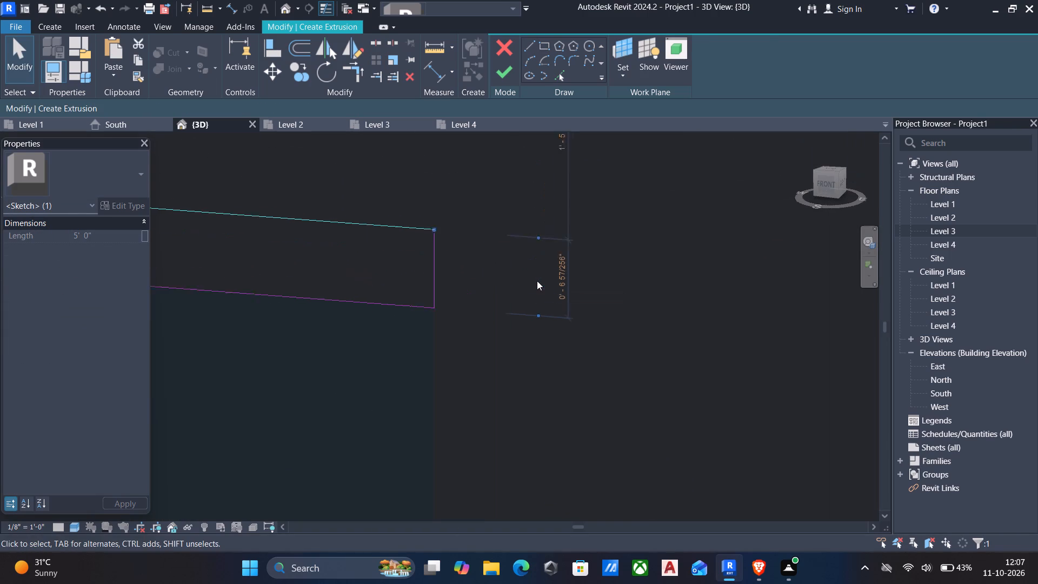
pyautogui.click(562, 287)
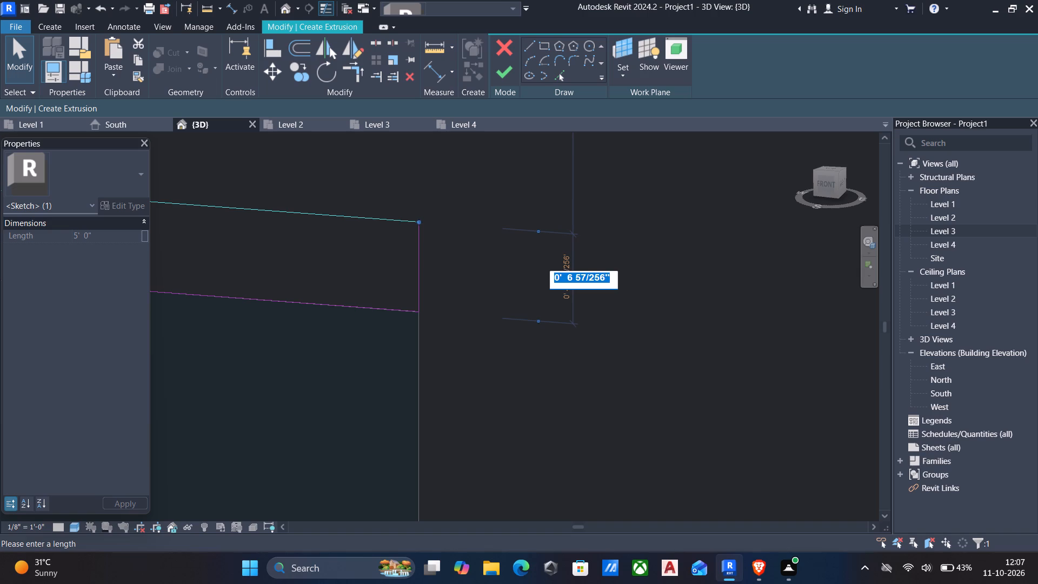
pyautogui.press('6')
pyautogui.hotkey('shift', '"')
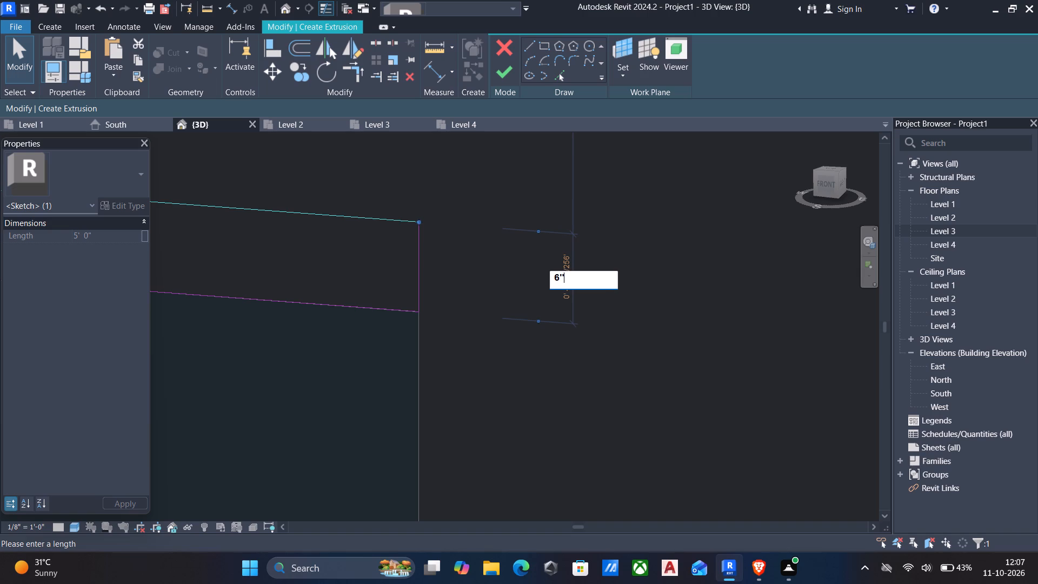
pyautogui.press('Return')
pyautogui.scroll(-7, 583, 268)
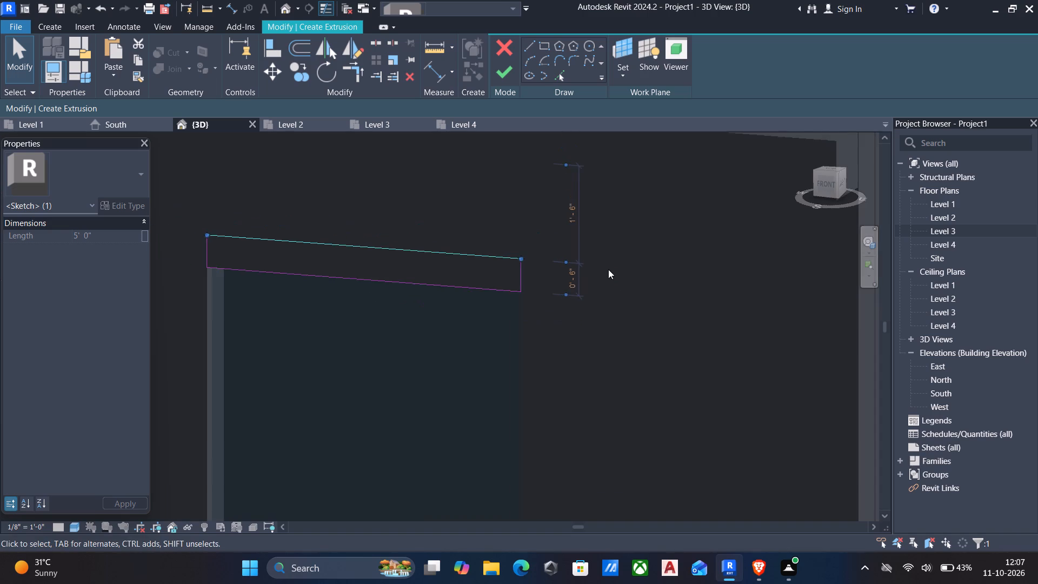
pyautogui.scroll(-5, 609, 269)
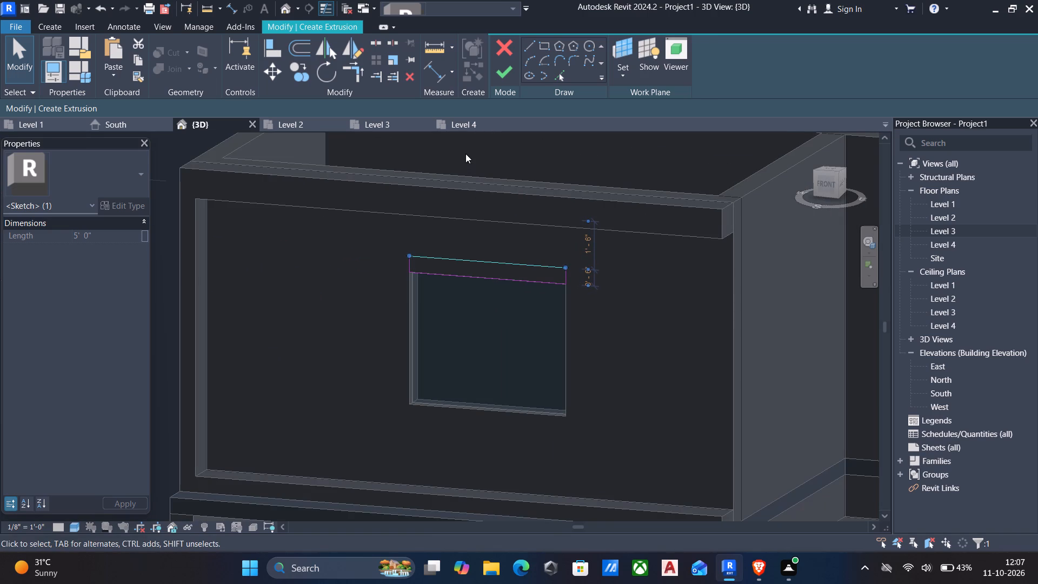
# Move the sketch's right edge 5" outward past the window's right side, making the rectangle 5'-5" wide.
pyautogui.click(824, 188)
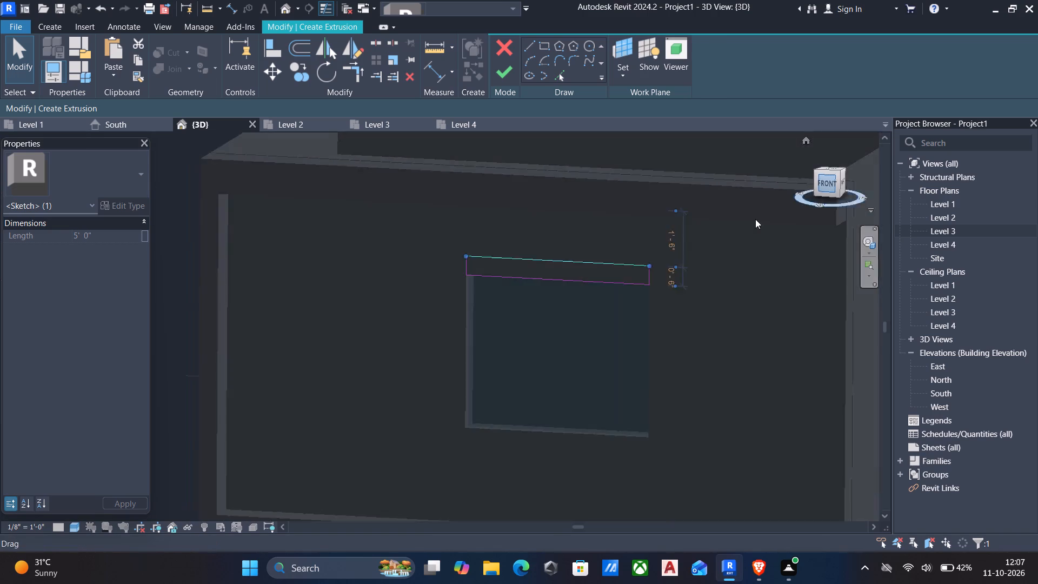
pyautogui.moveTo(590, 292); pyautogui.dragTo(668, 382)
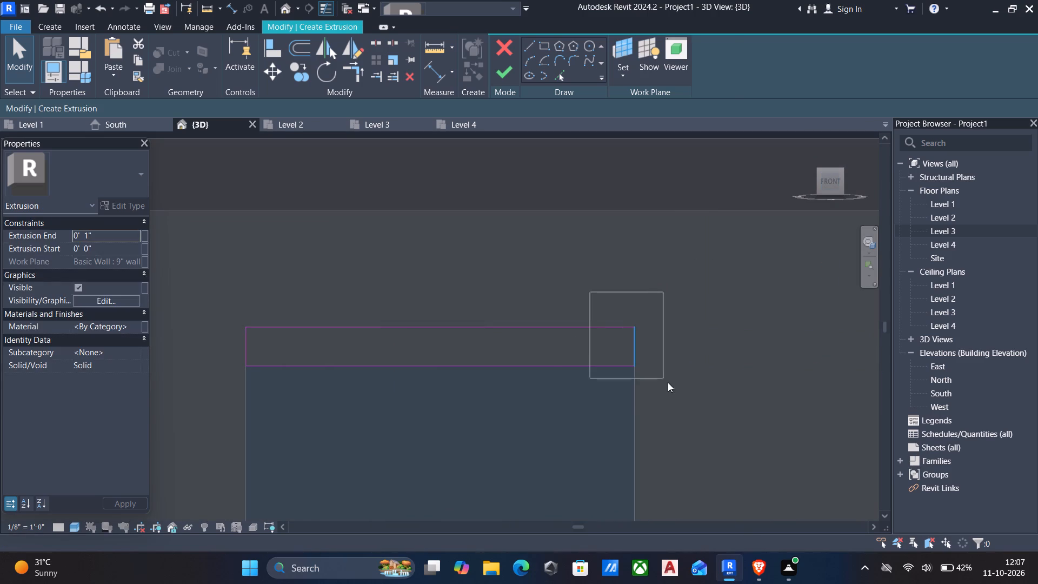
pyautogui.moveTo(668, 382); pyautogui.dragTo(678, 395)
pyautogui.press('Right')
pyautogui.press('Right')
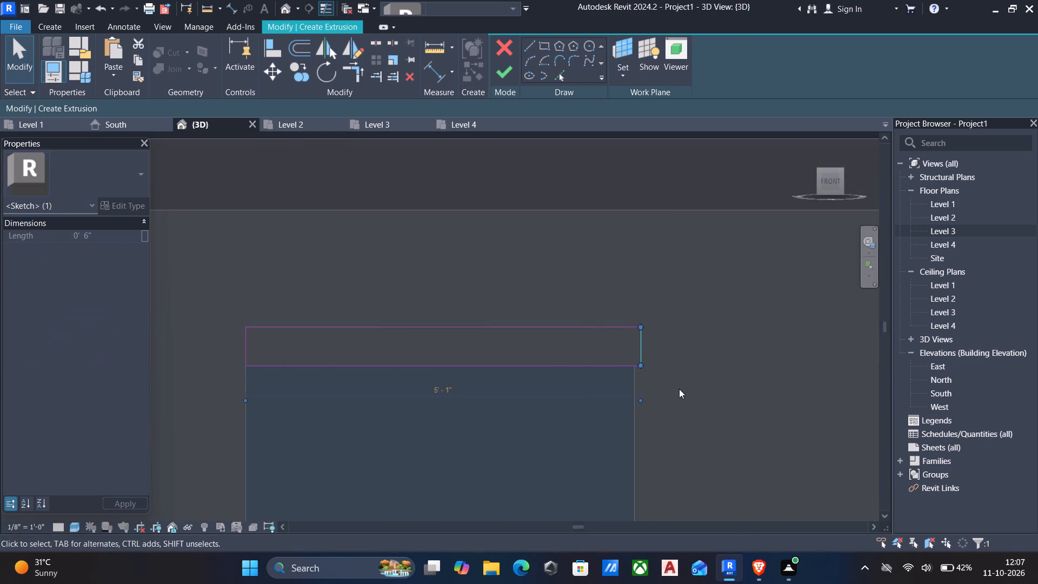
pyautogui.press('Right')
pyautogui.press('Right')
pyautogui.press('Right')
pyautogui.press('Right')
pyautogui.press('Right')
pyautogui.press('Right')
pyautogui.press('Right')
pyautogui.press('Right')
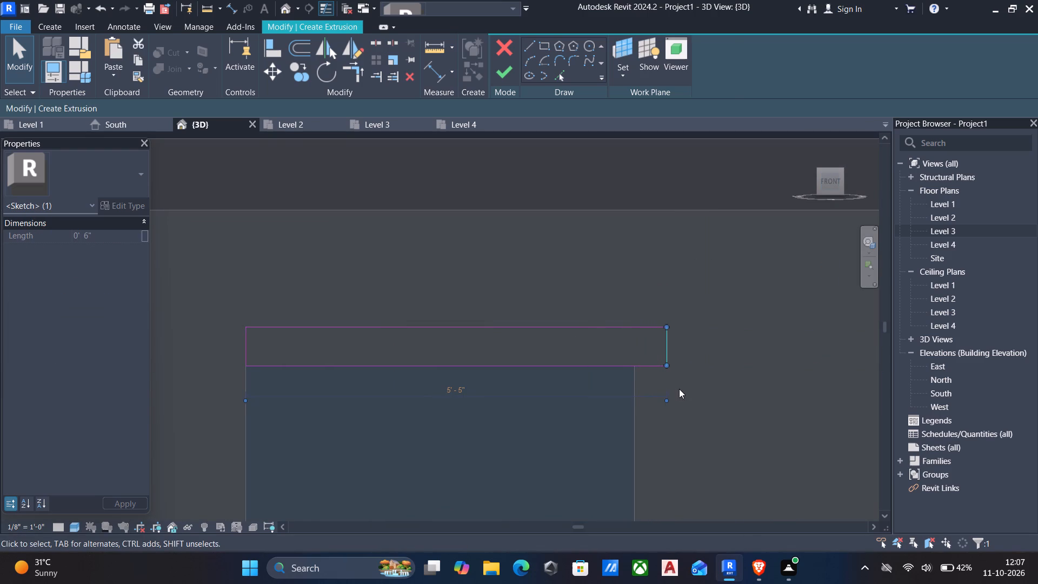
# Move the sketch's left edge 5" outward past the window's left side, making the rectangle 5'-10" wide.
pyautogui.moveTo(184, 295); pyautogui.dragTo(300, 415)
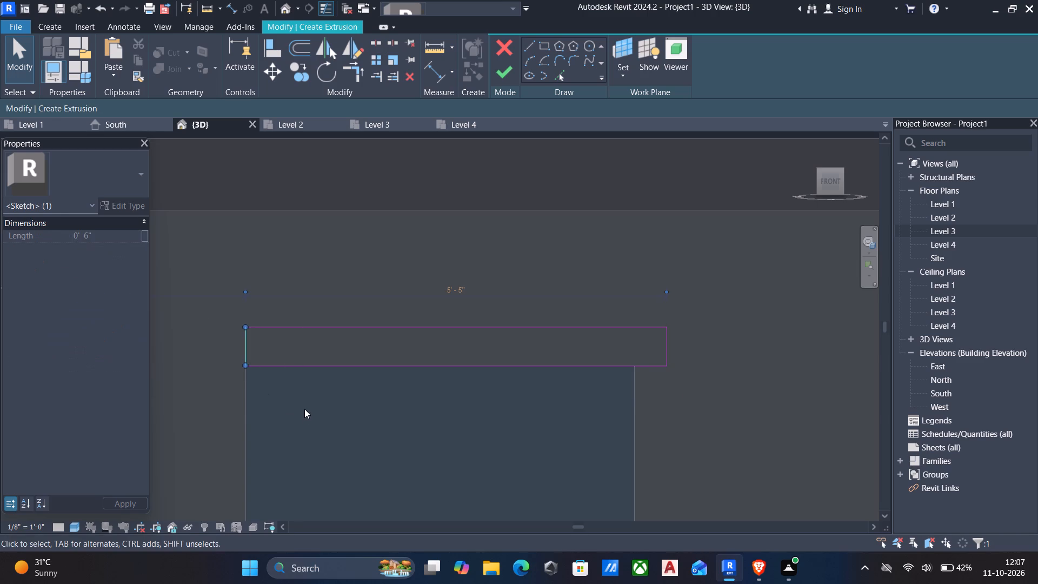
pyautogui.press('Left')
pyautogui.press('Left')
pyautogui.press('Left')
pyautogui.press('Left')
pyautogui.press('Left')
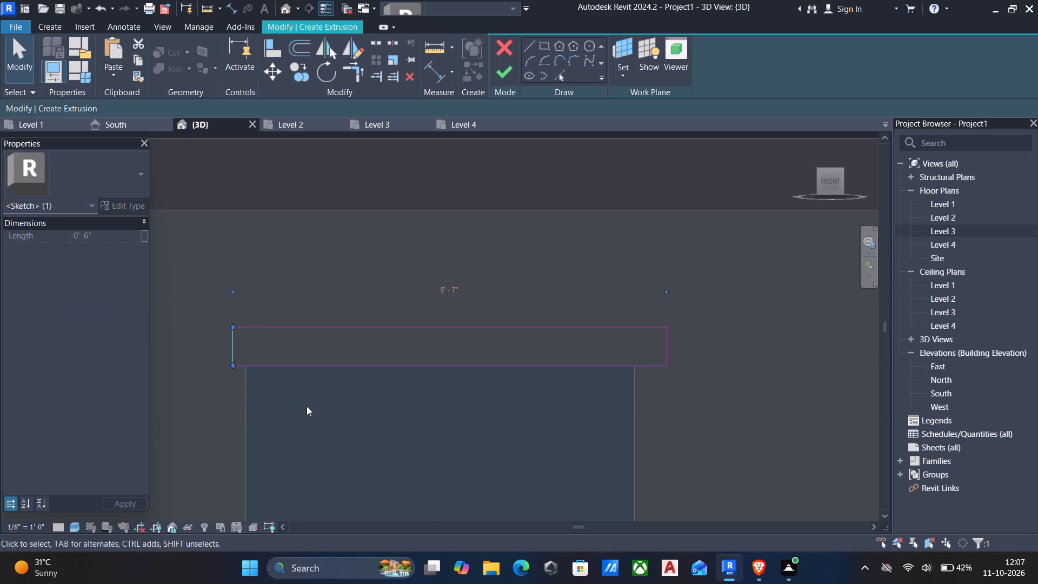
pyautogui.press('Left')
pyautogui.press('Left')
pyautogui.press('Left')
pyautogui.press('Left')
pyautogui.press('Left')
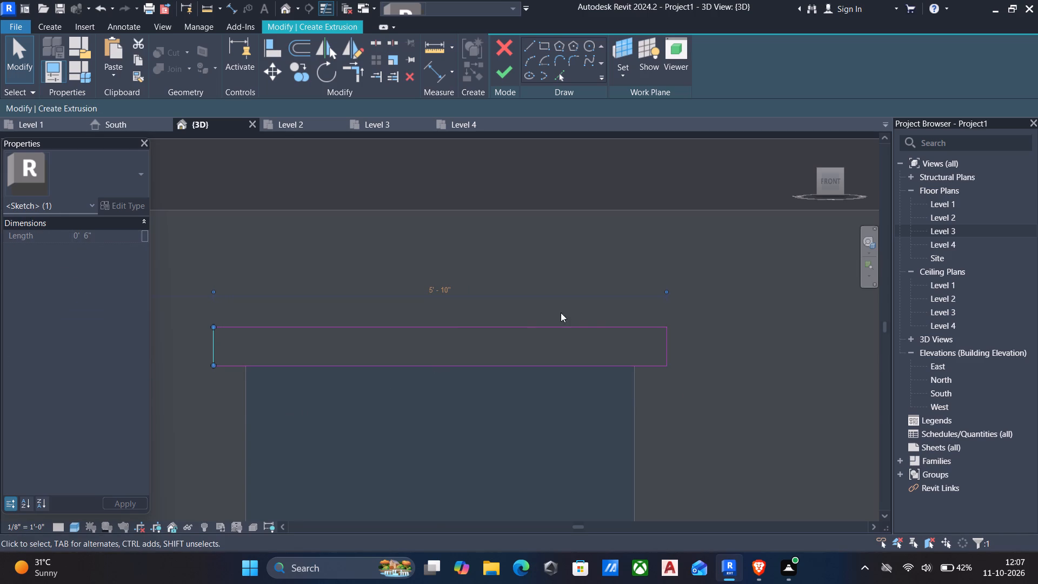
pyautogui.scroll(-5, 622, 325)
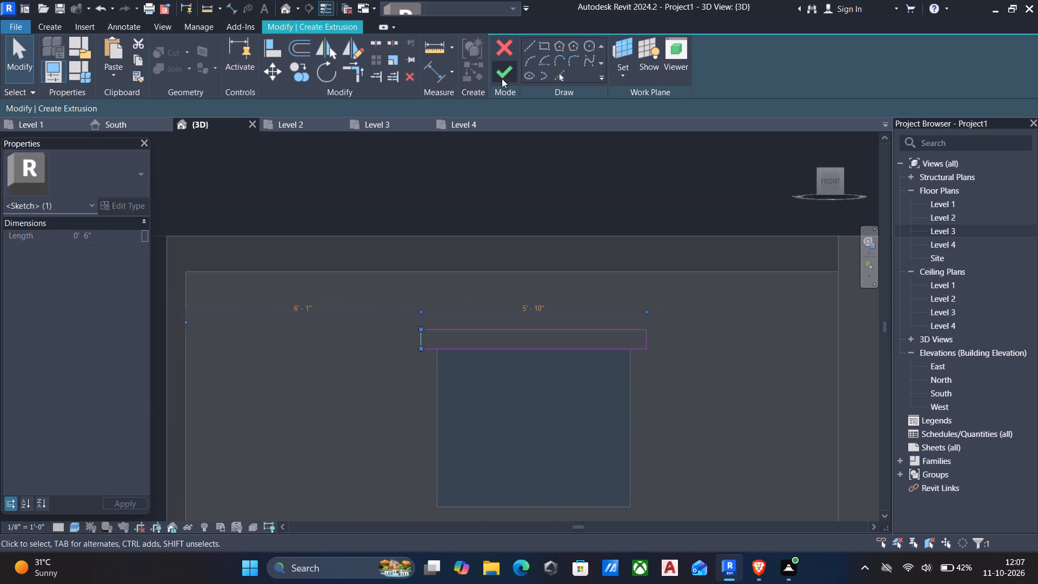
# Finish the extrusion sketch, set its Extrusion End to 1' 6", and finish the in-place model.
pyautogui.click(501, 77)
pyautogui.click(124, 234)
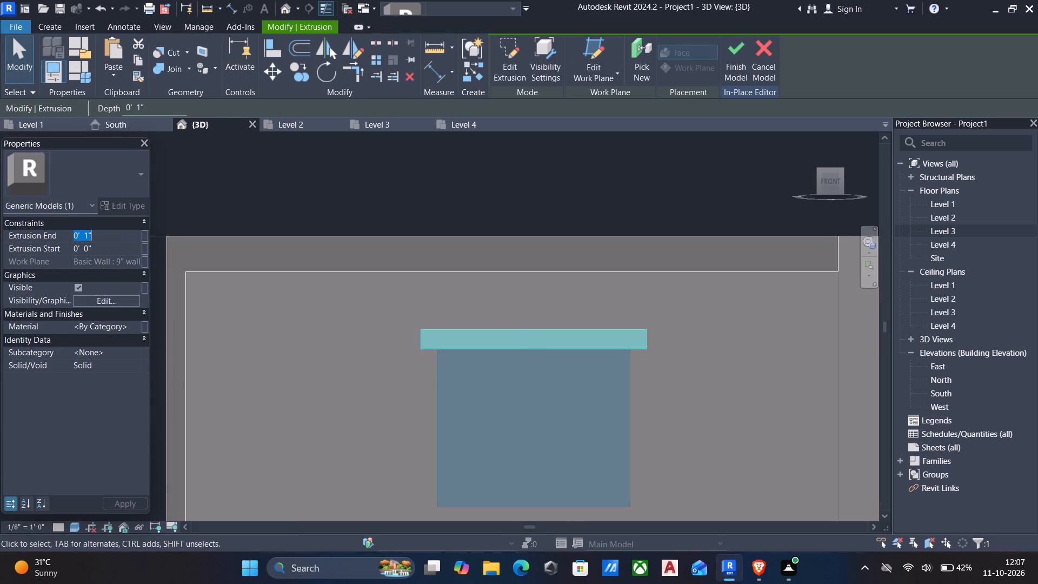
pyautogui.press('1')
pyautogui.press("'")
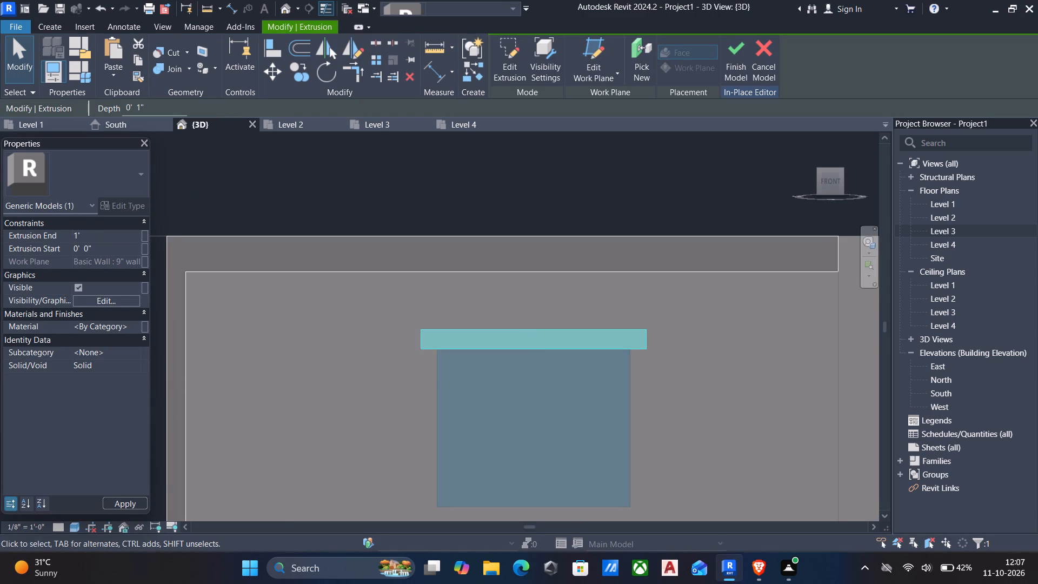
pyautogui.press('6')
pyautogui.hotkey('shift', '"')
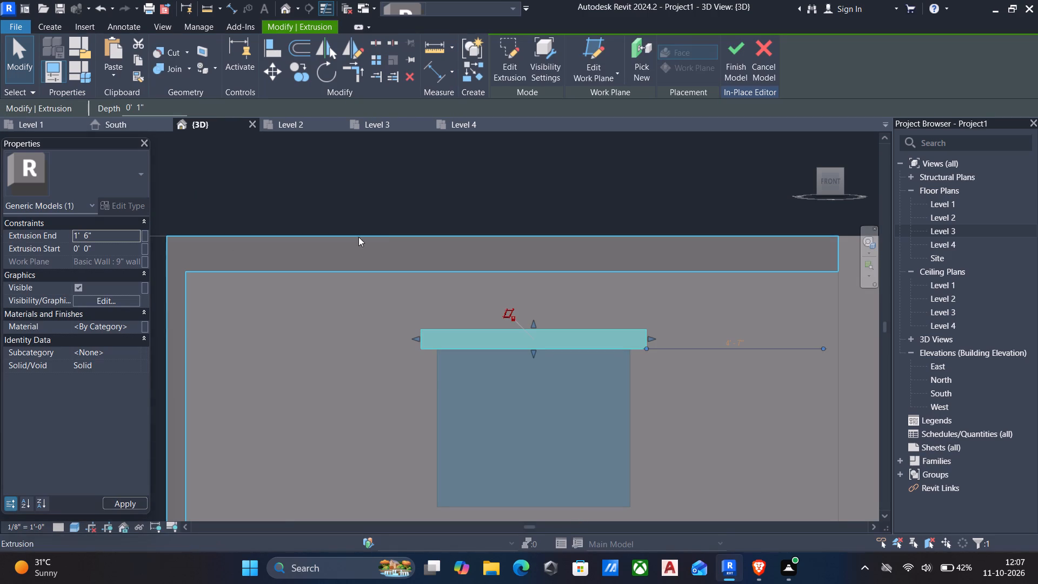
pyautogui.click(737, 54)
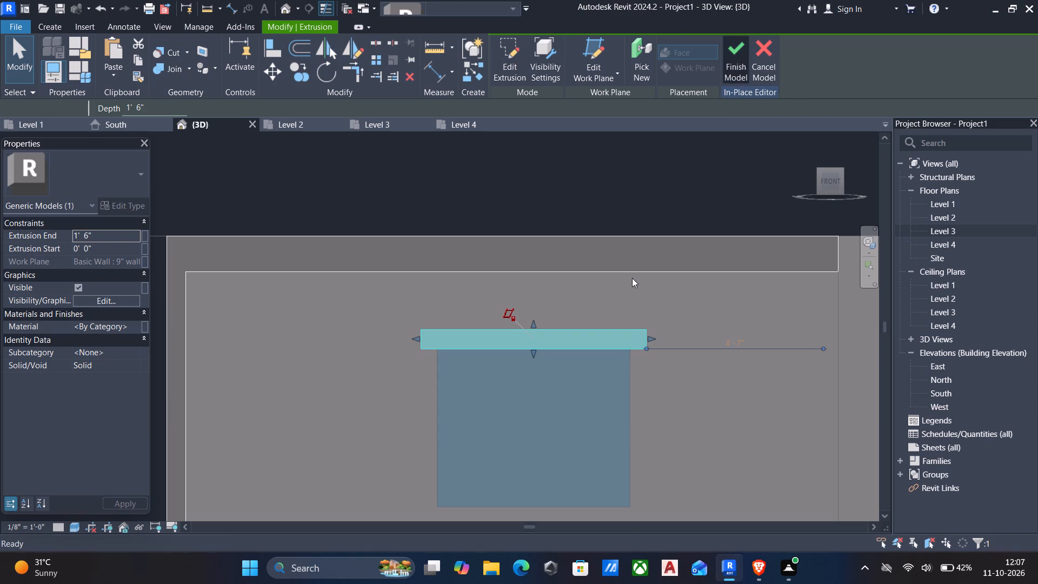
# Add two vertical curtain grid lines to the upper front window, dividing it into three equal 1'-8" panels.
pyautogui.scroll(-5, 632, 278)
pyautogui.keyDown('shift'); pyautogui.moveTo(635, 289); pyautogui.dragTo(584, 343, button='middle'); pyautogui.keyUp('shift')
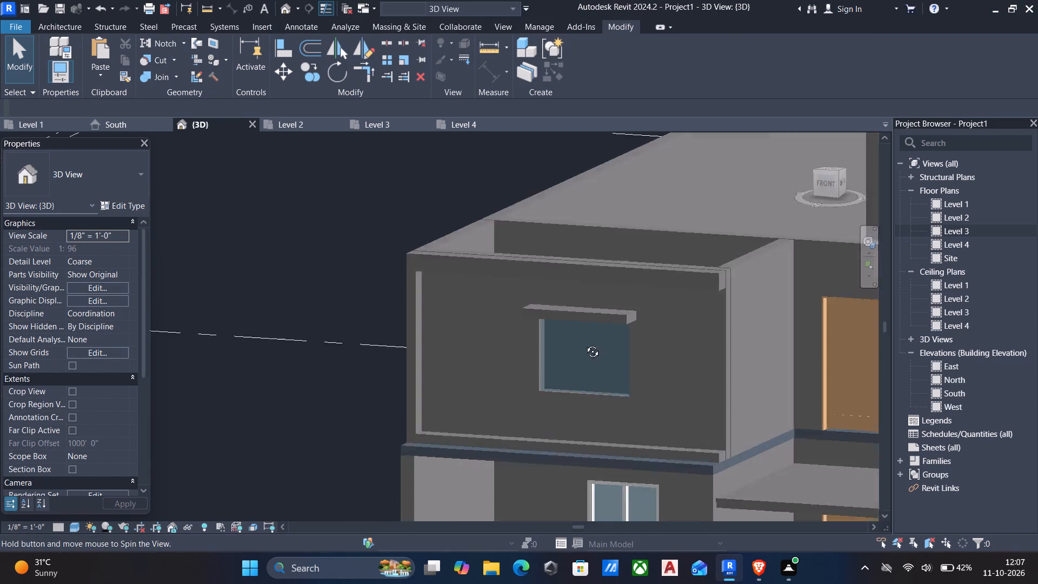
pyautogui.keyDown('shift'); pyautogui.moveTo(584, 343); pyautogui.dragTo(608, 375, button='middle'); pyautogui.keyUp('shift')
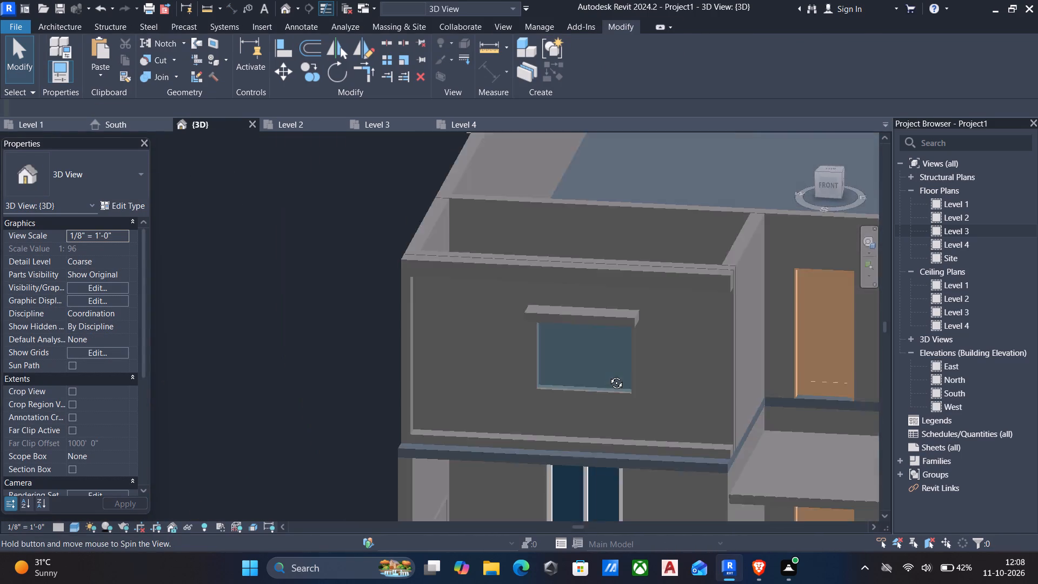
pyautogui.keyDown('shift'); pyautogui.moveTo(608, 375); pyautogui.dragTo(712, 349, button='middle'); pyautogui.keyUp('shift')
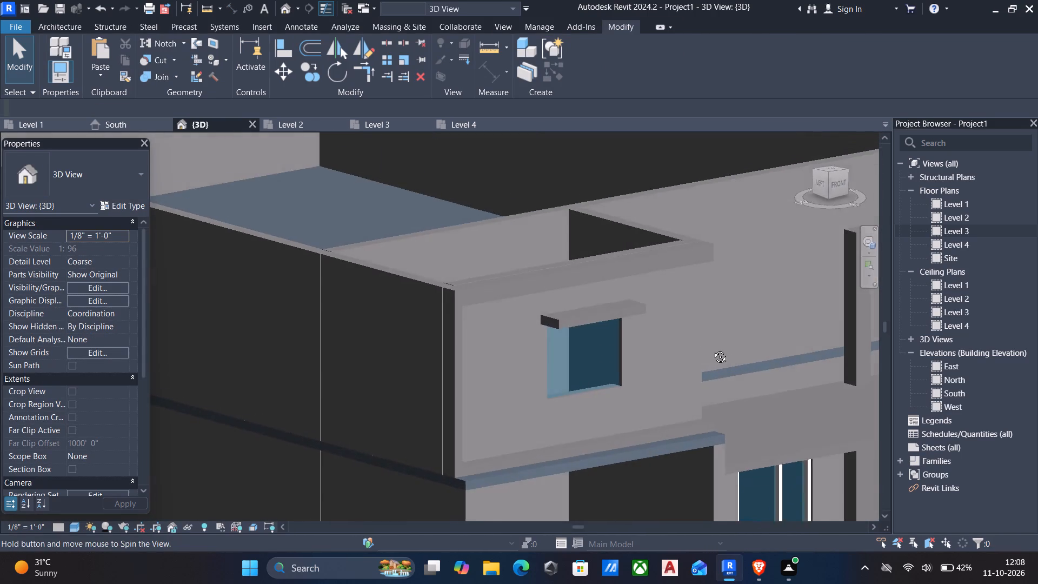
pyautogui.keyDown('shift'); pyautogui.moveTo(712, 349); pyautogui.dragTo(679, 335, button='middle'); pyautogui.keyUp('shift')
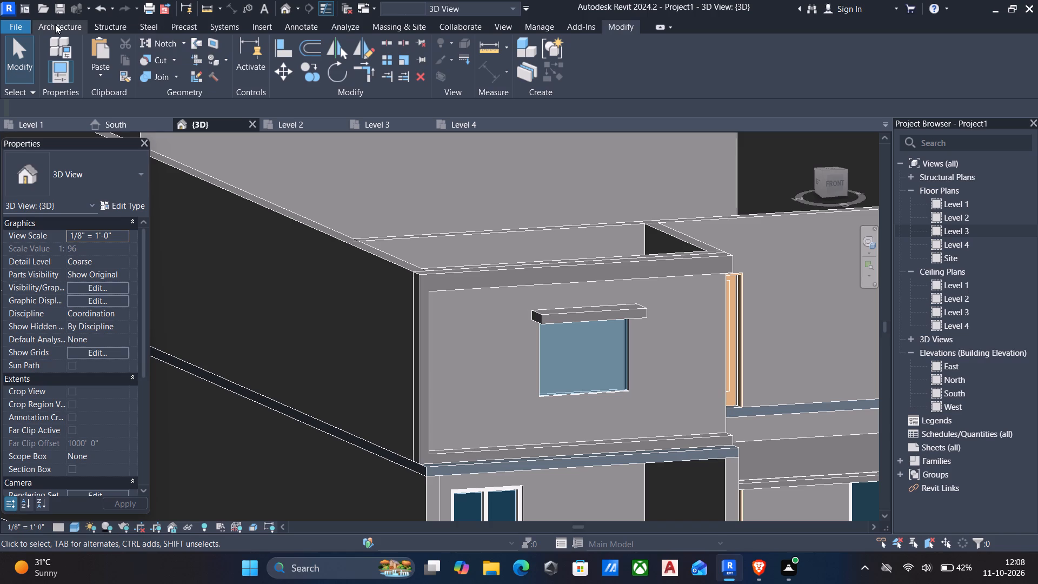
pyautogui.click(55, 24)
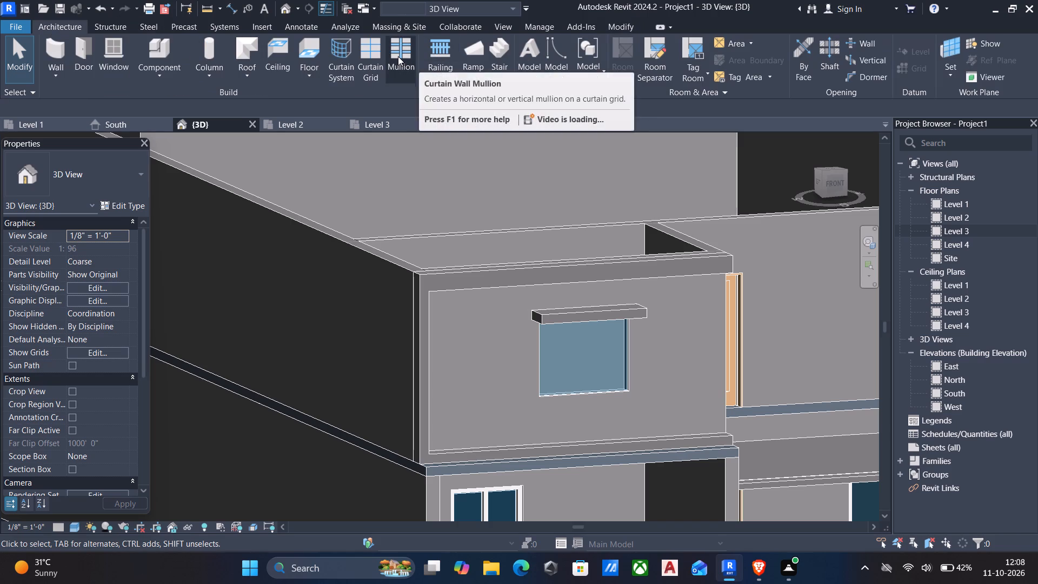
pyautogui.click(398, 56)
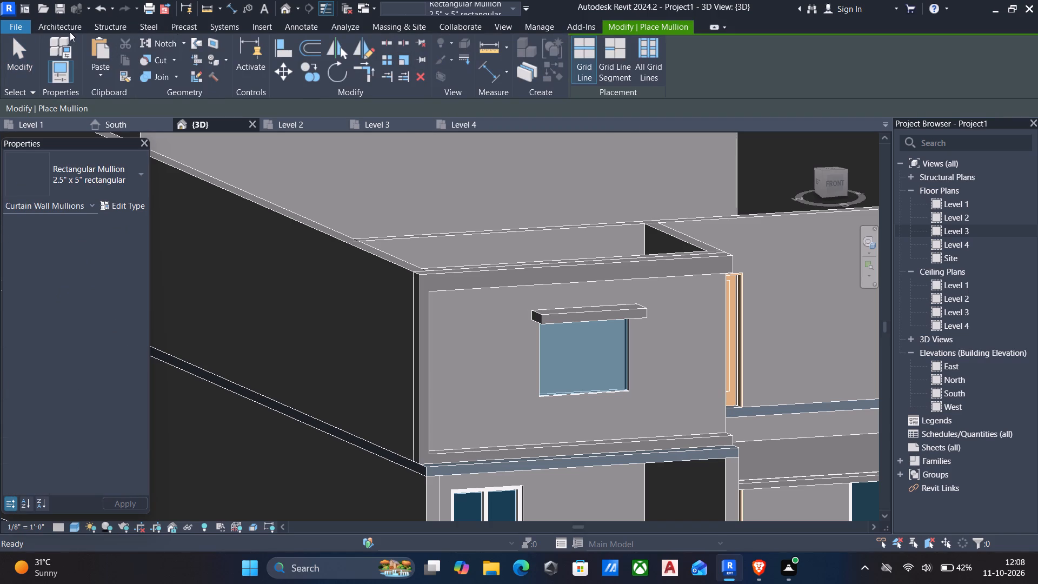
pyautogui.click(65, 25)
pyautogui.click(366, 45)
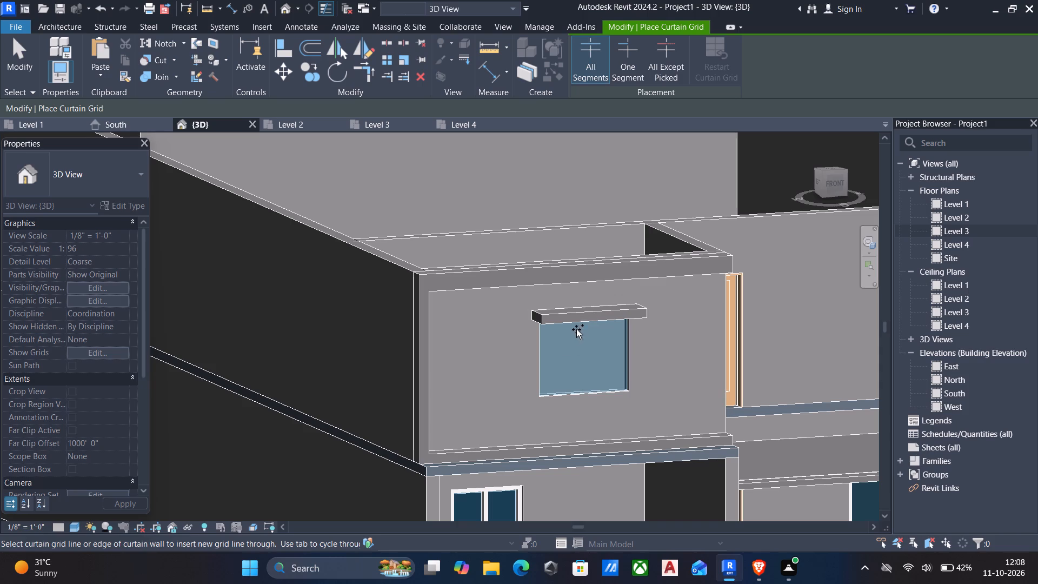
pyautogui.click(835, 185)
pyautogui.scroll(6, 360, 311)
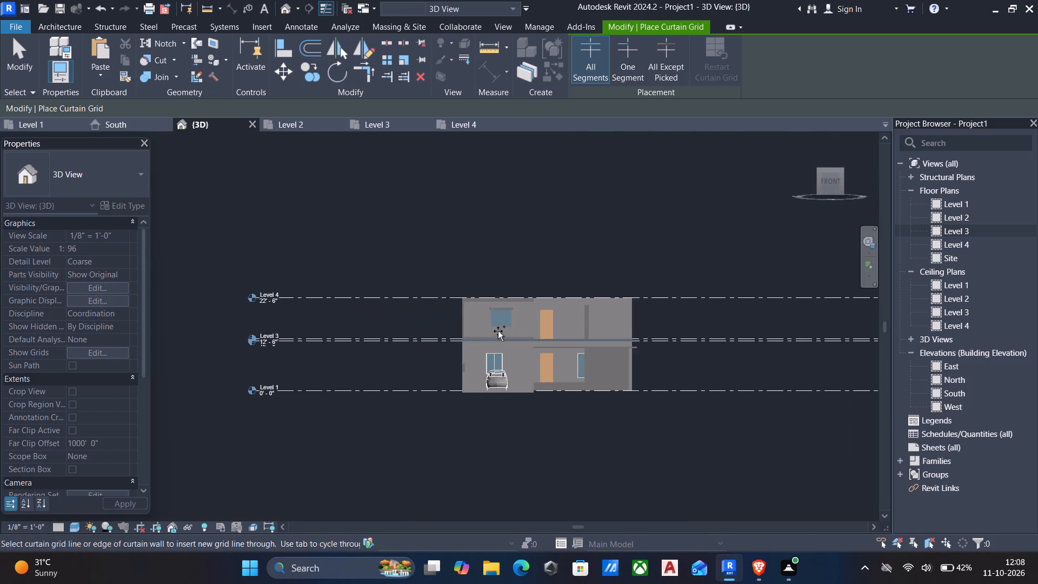
pyautogui.scroll(9, 527, 337)
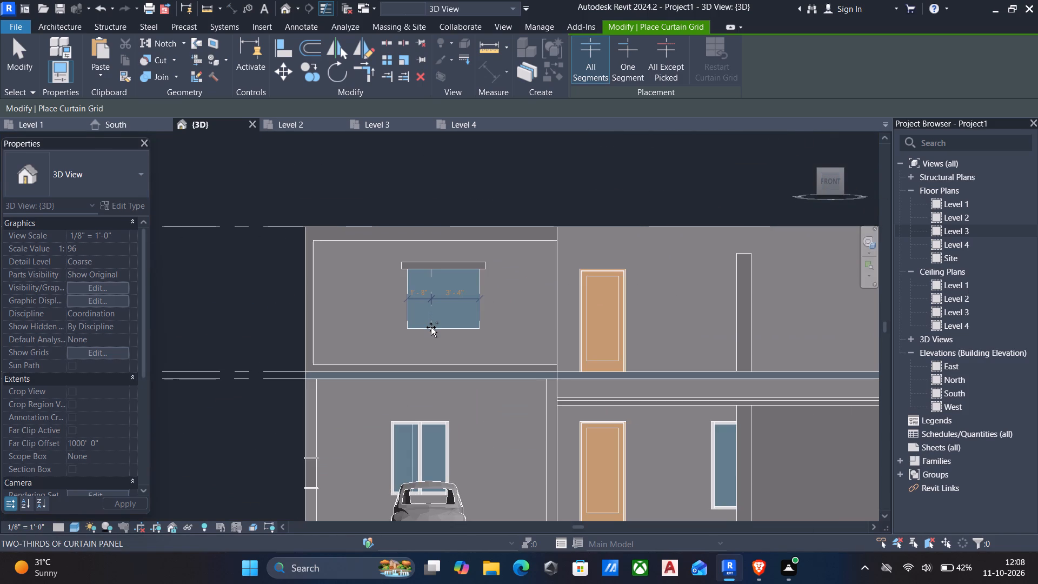
pyautogui.scroll(4, 430, 327)
pyautogui.click(430, 327)
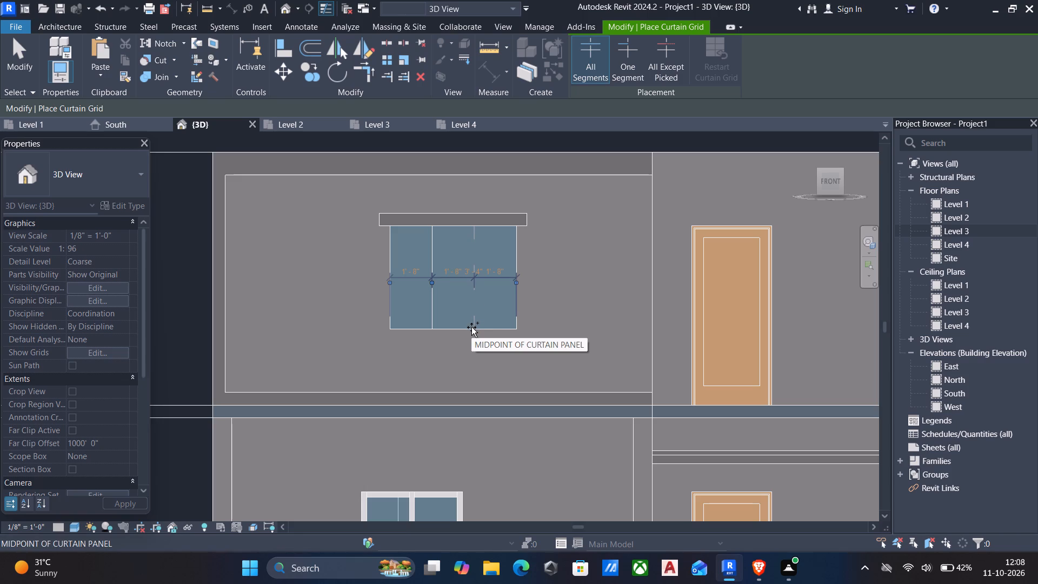
pyautogui.click(471, 327)
pyautogui.press('Escape')
pyautogui.press('Escape')
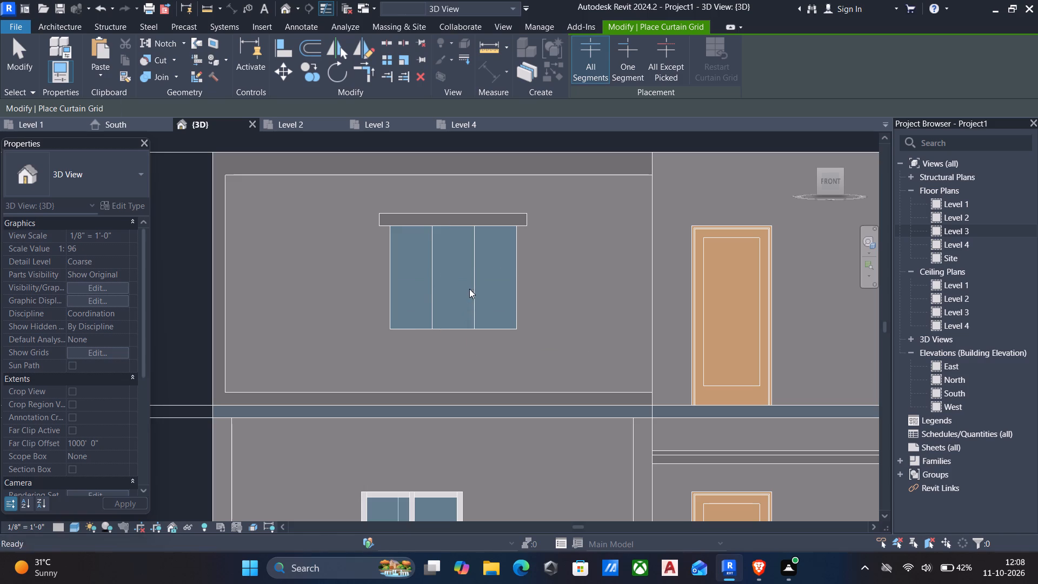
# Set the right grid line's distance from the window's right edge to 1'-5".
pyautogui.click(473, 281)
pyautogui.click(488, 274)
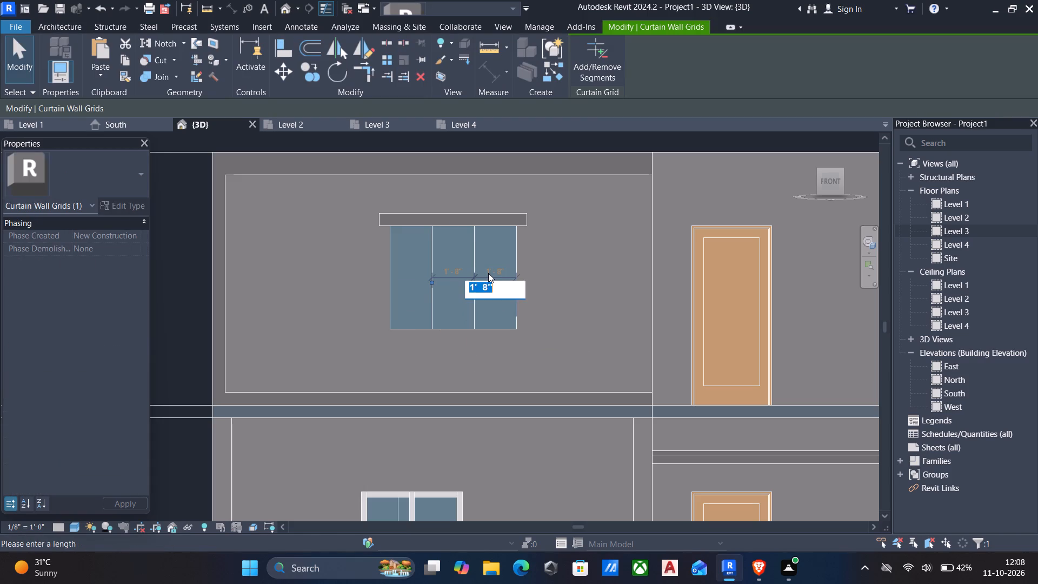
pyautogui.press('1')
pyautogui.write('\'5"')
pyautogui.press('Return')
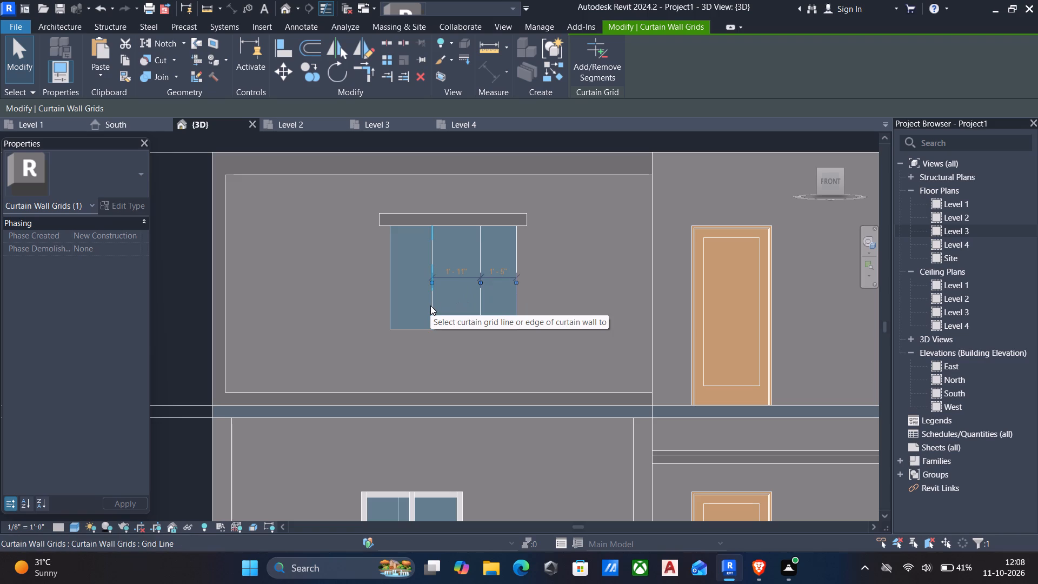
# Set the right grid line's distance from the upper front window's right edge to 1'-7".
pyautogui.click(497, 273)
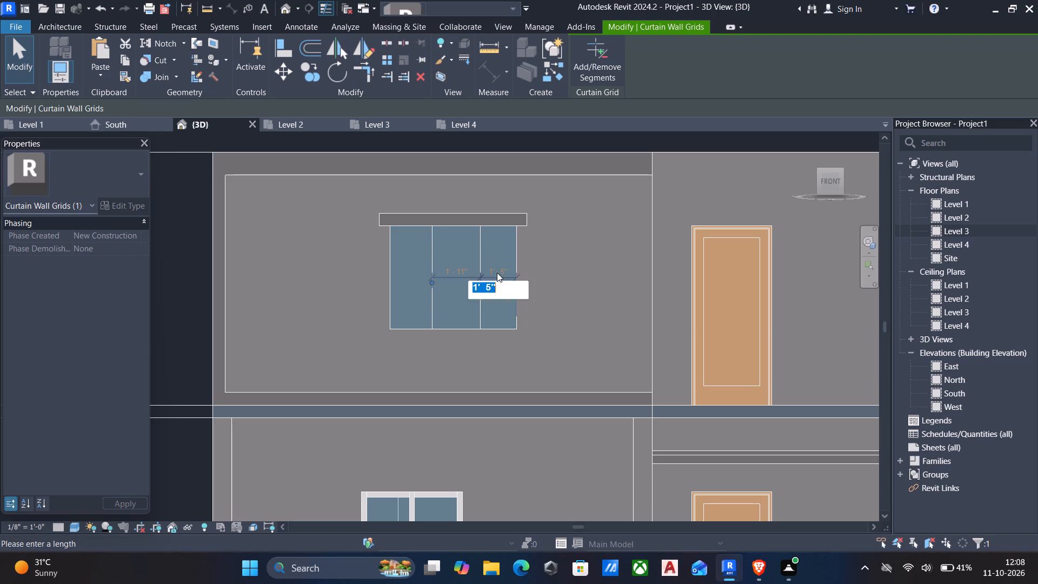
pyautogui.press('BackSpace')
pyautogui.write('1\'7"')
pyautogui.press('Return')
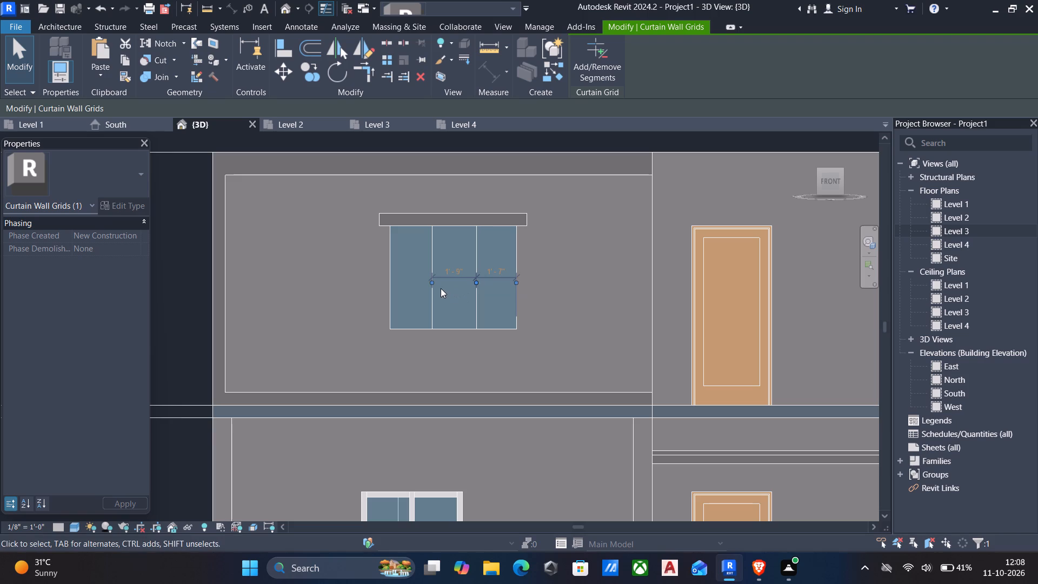
# Set the right grid line's distance from the window's right edge to 1'-8" and check the left grid line's spacing.
pyautogui.scroll(5, 492, 280)
pyautogui.scroll(4, 436, 297)
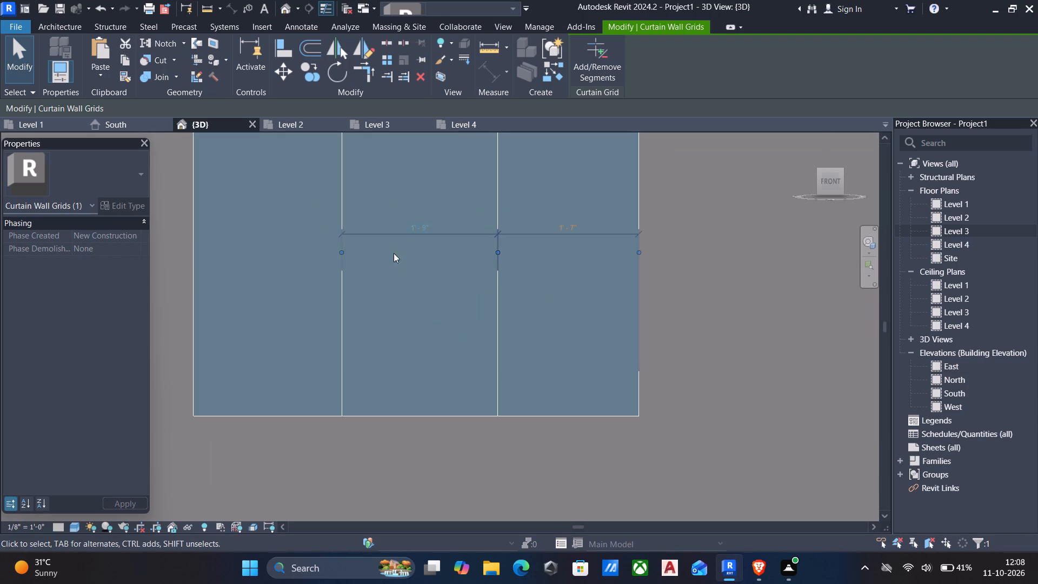
pyautogui.click(340, 294)
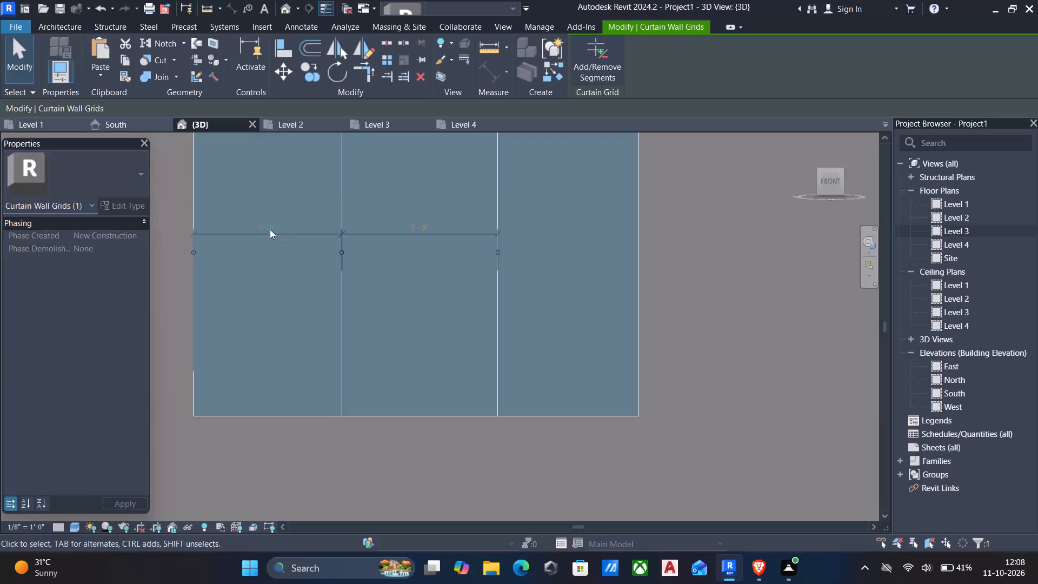
pyautogui.click(270, 229)
pyautogui.click(307, 295)
pyautogui.click(496, 289)
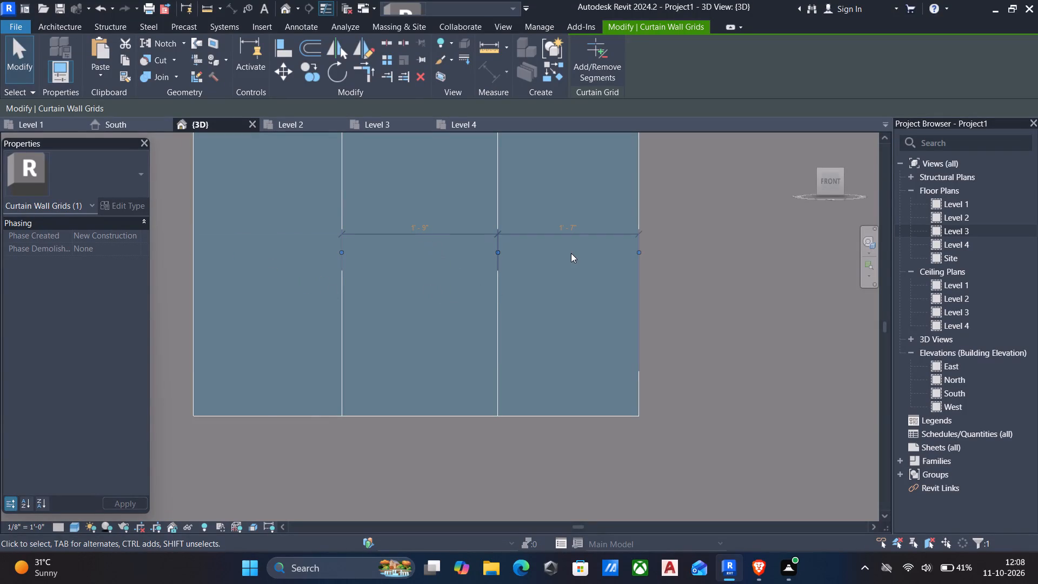
pyautogui.click(570, 231)
pyautogui.write('1\'8"')
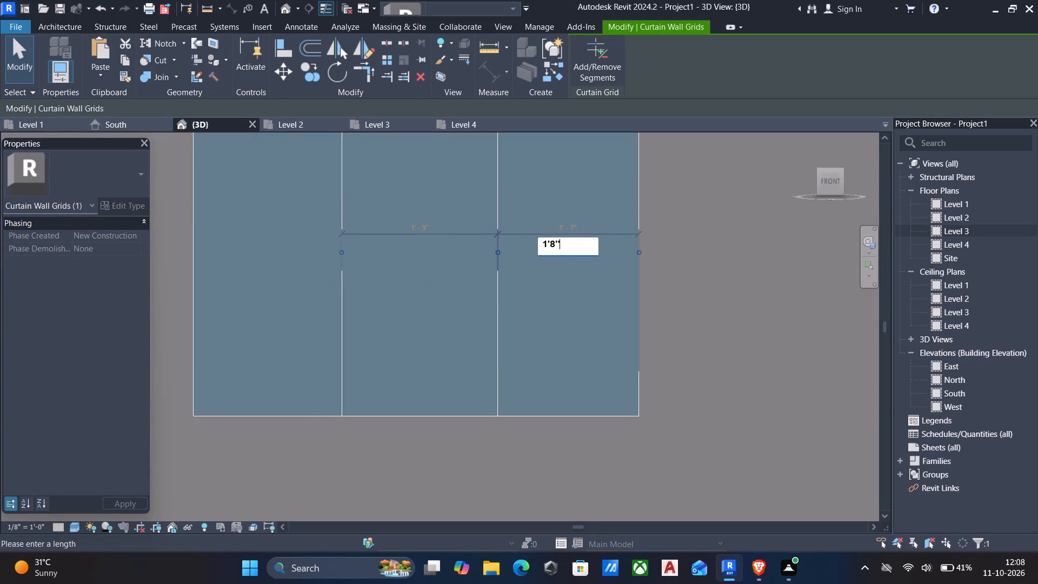
pyautogui.press('Return')
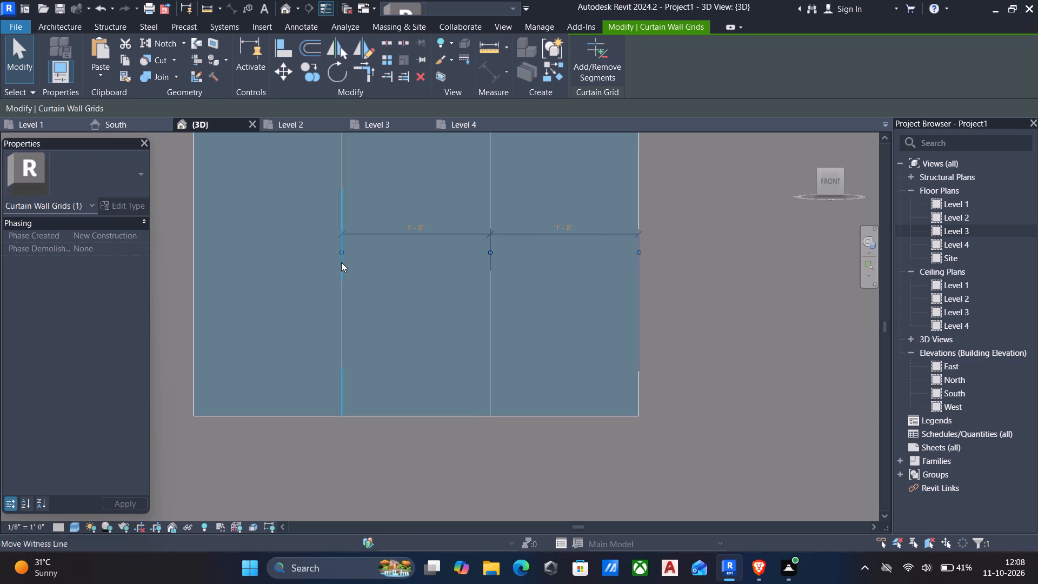
pyautogui.click(341, 262)
# Place 2.5" x 5" rectangular mullions on all grid lines of the upper front window.
pyautogui.scroll(-5, 585, 289)
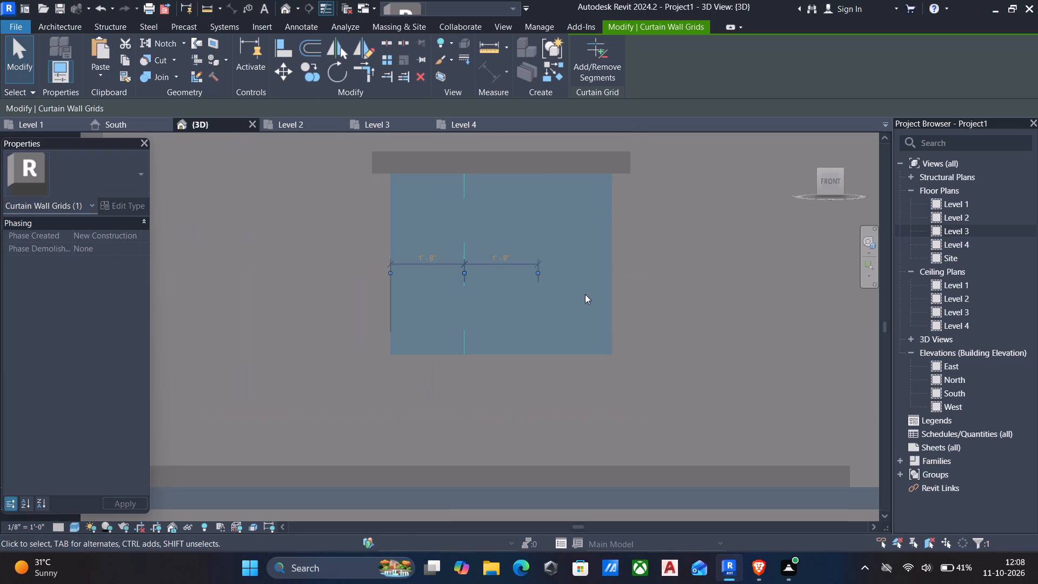
pyautogui.click(62, 29)
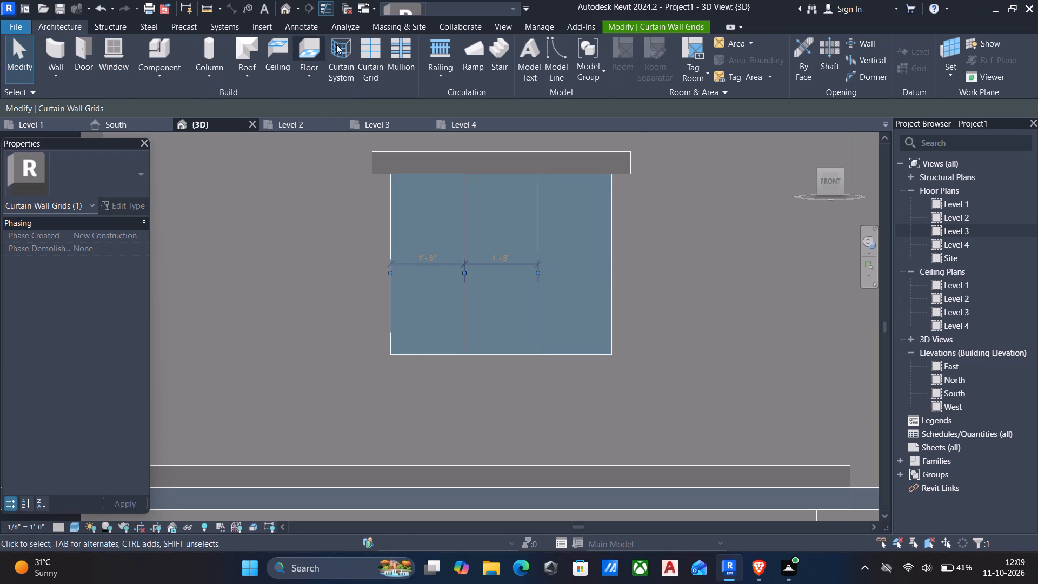
pyautogui.click(396, 50)
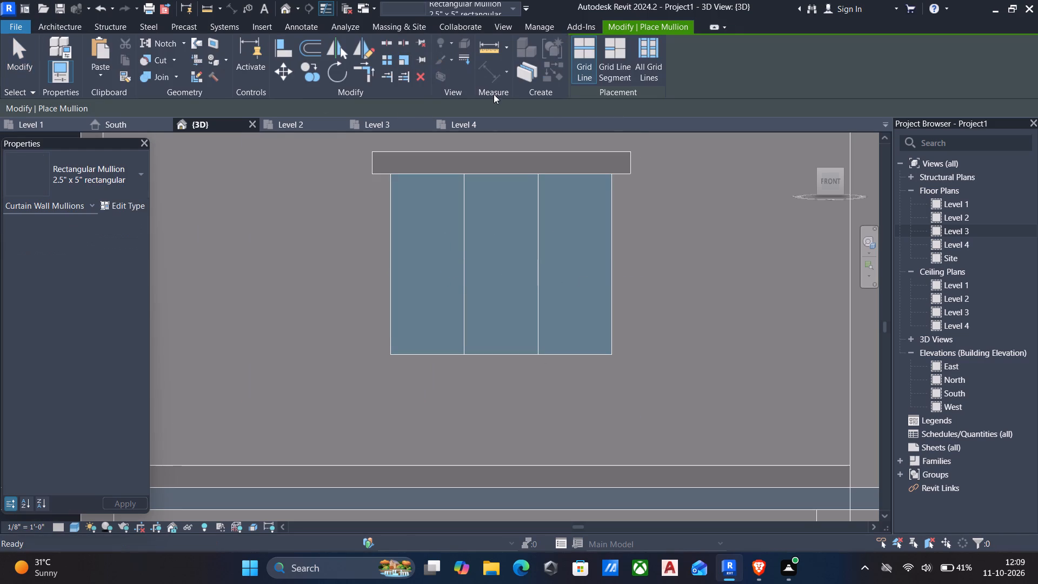
pyautogui.click(649, 44)
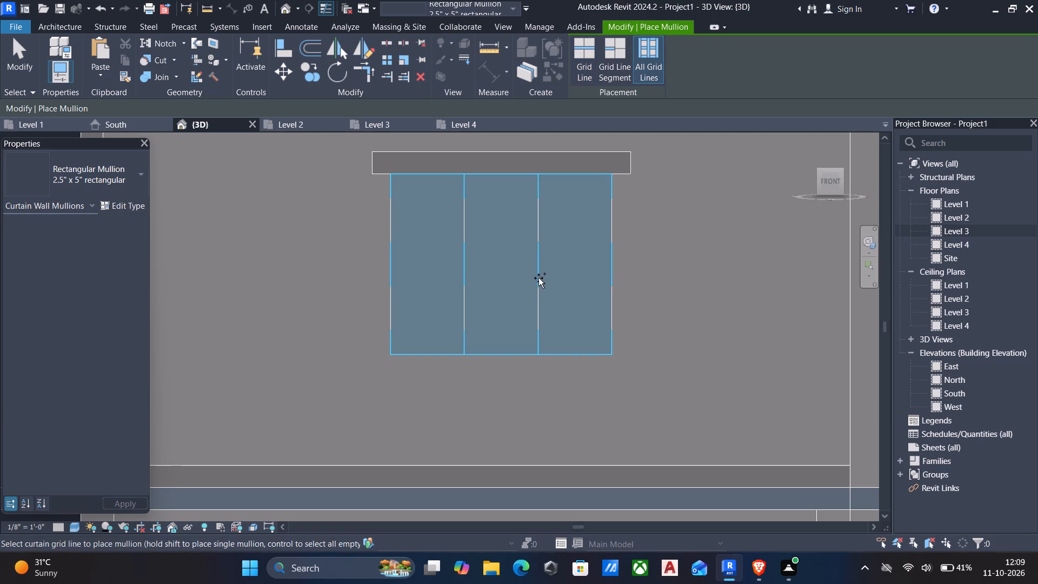
pyautogui.click(537, 280)
pyautogui.scroll(-5, 629, 287)
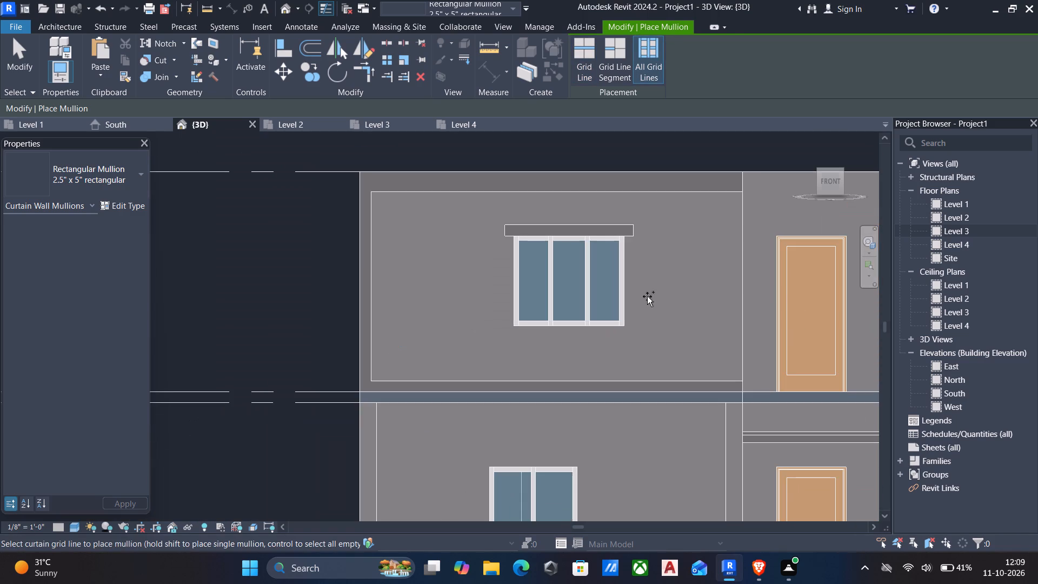
pyautogui.press('Escape')
# Examine the upper front window with its projecting band and the whole house from several angles.
pyautogui.scroll(-4, 648, 296)
pyautogui.keyDown('shift'); pyautogui.moveTo(645, 325); pyautogui.dragTo(595, 378, button='middle'); pyautogui.keyUp('shift')
pyautogui.keyDown('shift'); pyautogui.moveTo(595, 378); pyautogui.dragTo(600, 381, button='middle'); pyautogui.keyUp('shift')
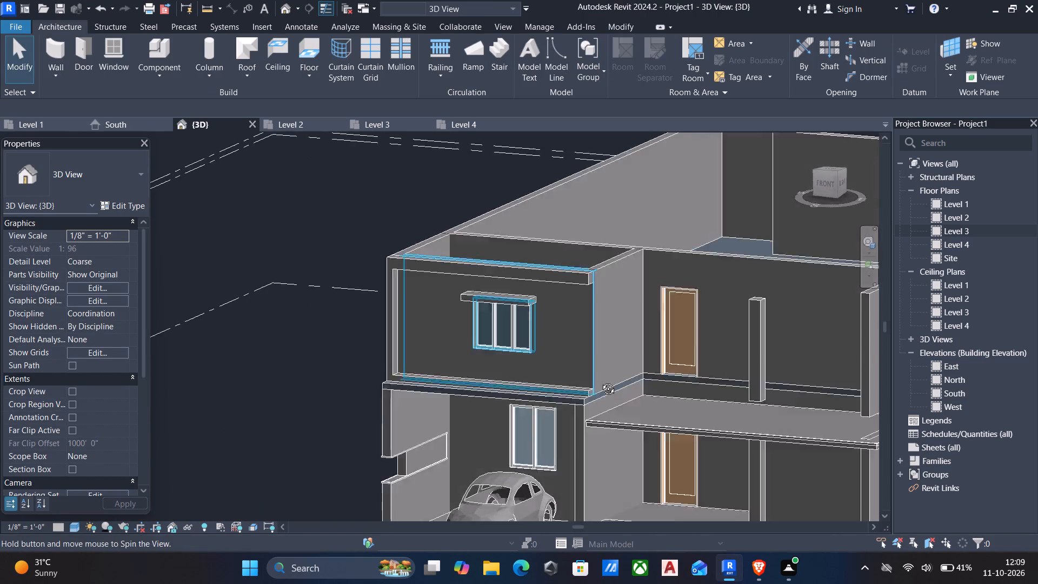
pyautogui.keyDown('shift'); pyautogui.moveTo(600, 381); pyautogui.dragTo(640, 390, button='middle'); pyautogui.keyUp('shift')
pyautogui.middleClick(648, 381)
pyautogui.moveTo(648, 381); pyautogui.dragTo(565, 181, button='middle')
pyautogui.moveTo(408, 315); pyautogui.dragTo(490, 288, button='middle')
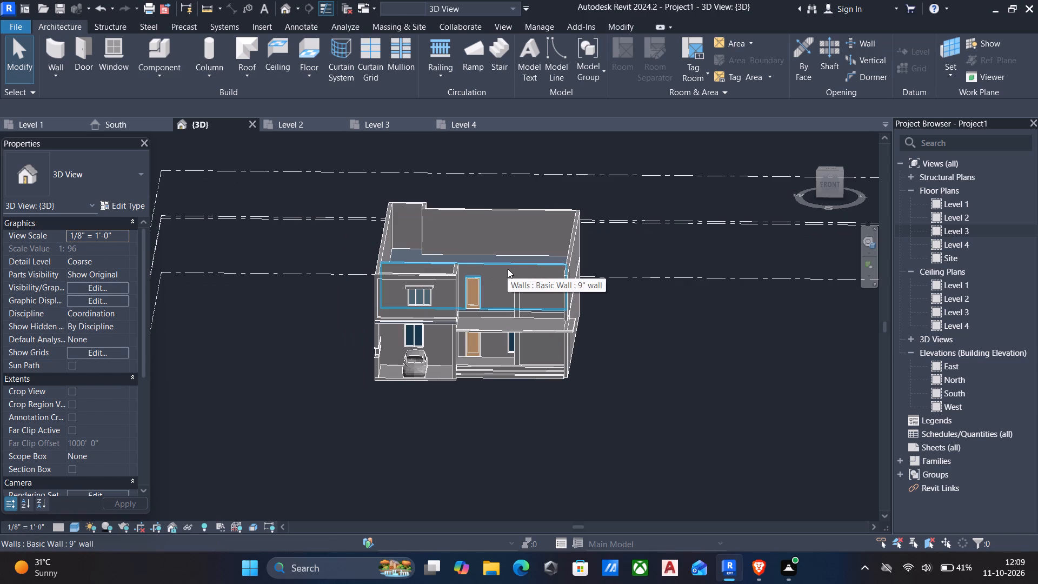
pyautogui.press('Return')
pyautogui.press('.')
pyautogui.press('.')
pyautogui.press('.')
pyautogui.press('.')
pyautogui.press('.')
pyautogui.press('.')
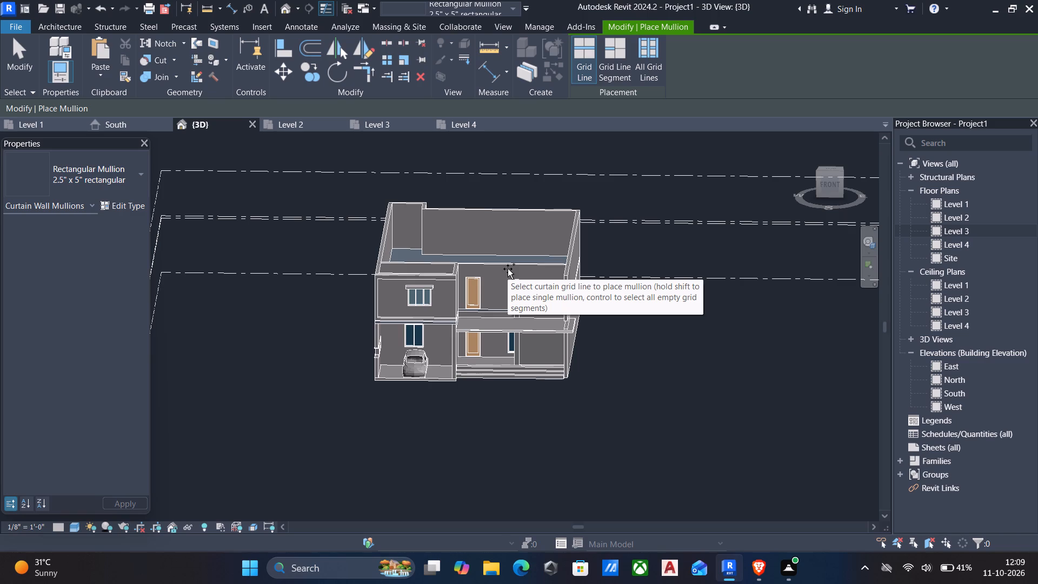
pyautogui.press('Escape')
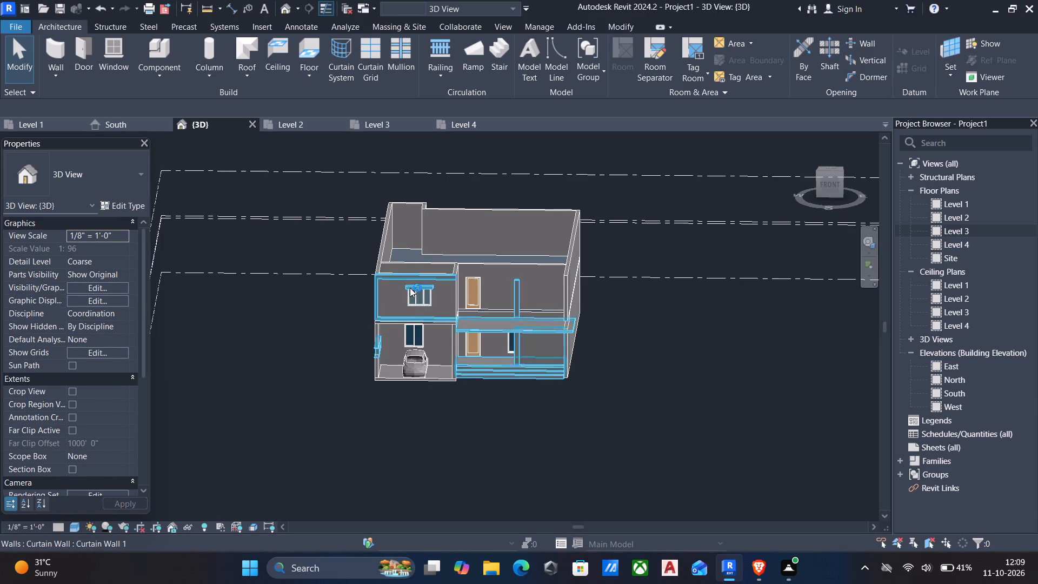
# Edit the in-place generic model and start an extrusion with the upper front wall's face picked as work plane.
pyautogui.click(393, 276)
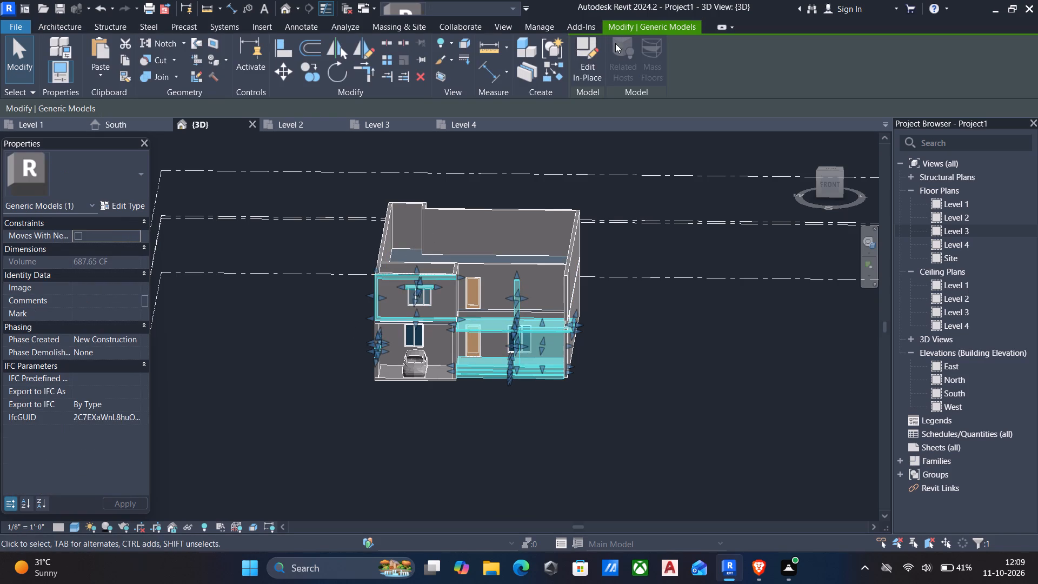
pyautogui.click(589, 58)
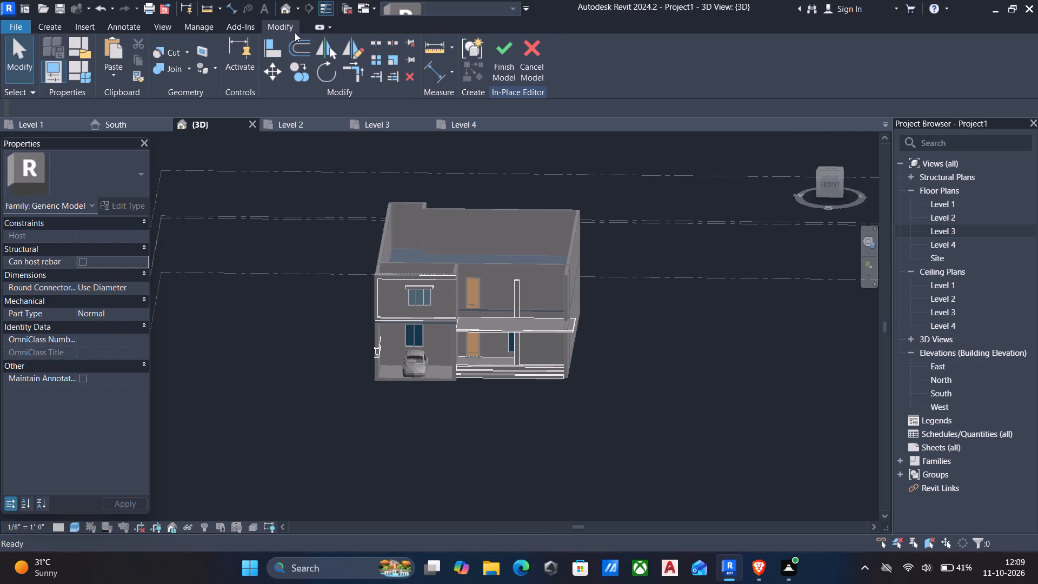
pyautogui.click(823, 185)
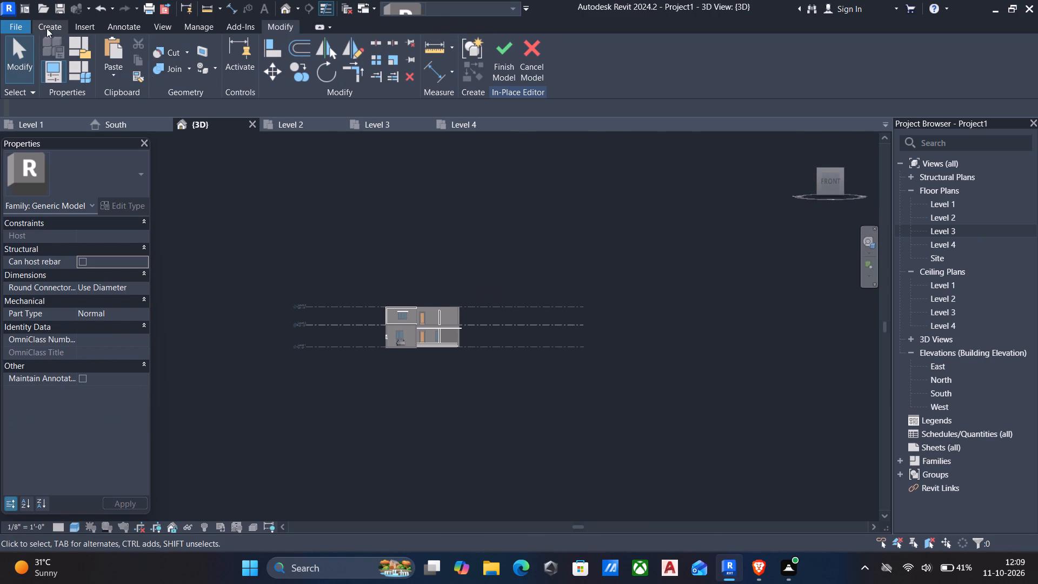
pyautogui.click(46, 28)
pyautogui.click(116, 50)
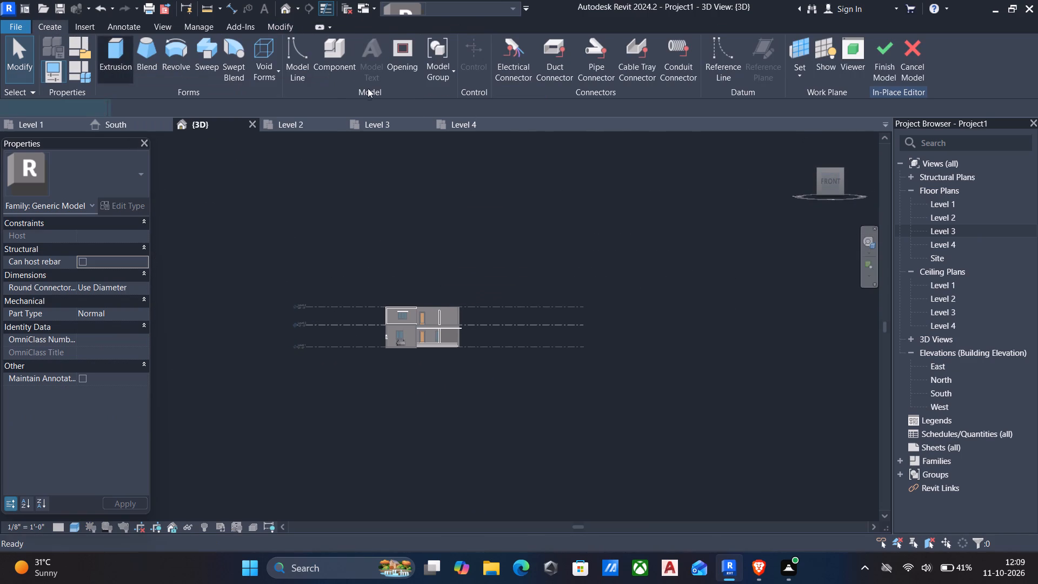
pyautogui.click(622, 74)
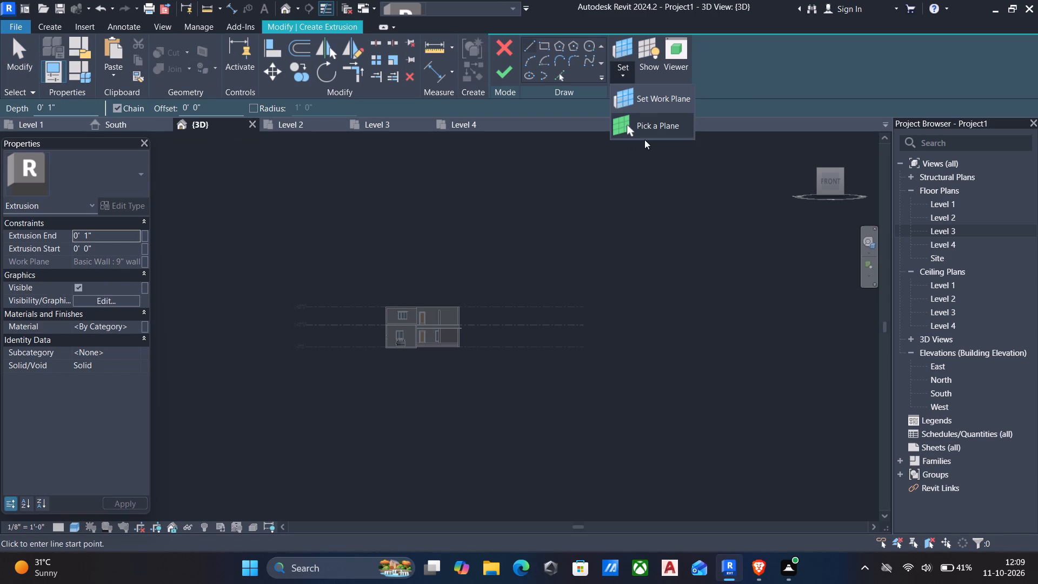
pyautogui.click(643, 127)
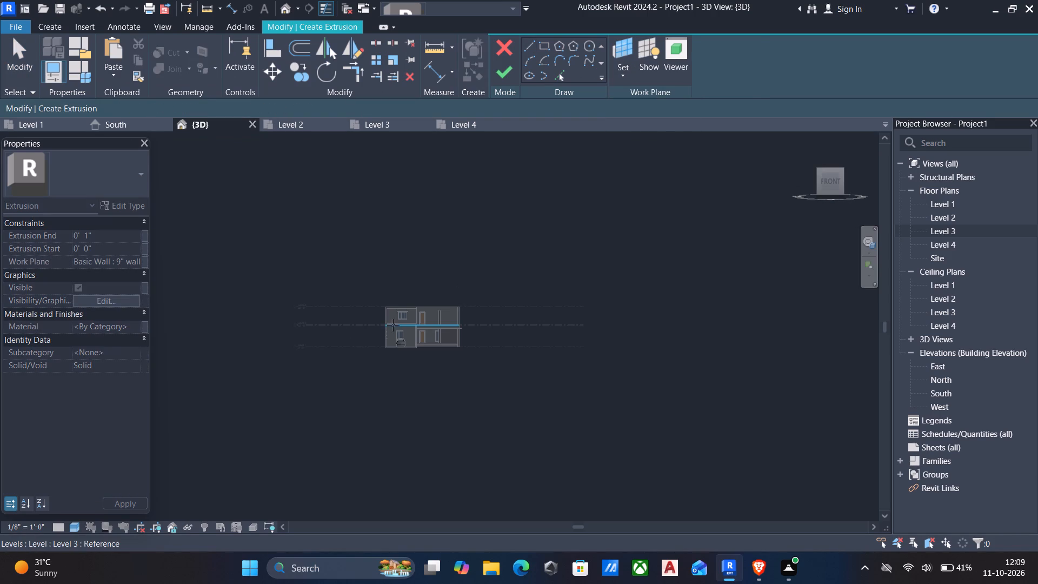
pyautogui.scroll(4, 397, 326)
pyautogui.keyDown('shift'); pyautogui.moveTo(450, 334); pyautogui.dragTo(409, 426, button='middle'); pyautogui.keyUp('shift')
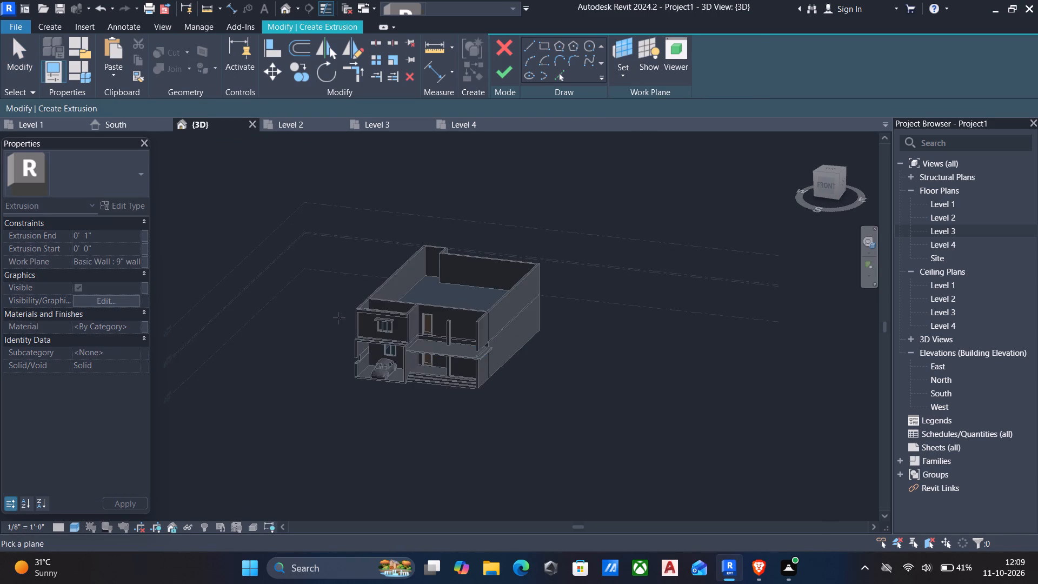
pyautogui.scroll(5, 351, 317)
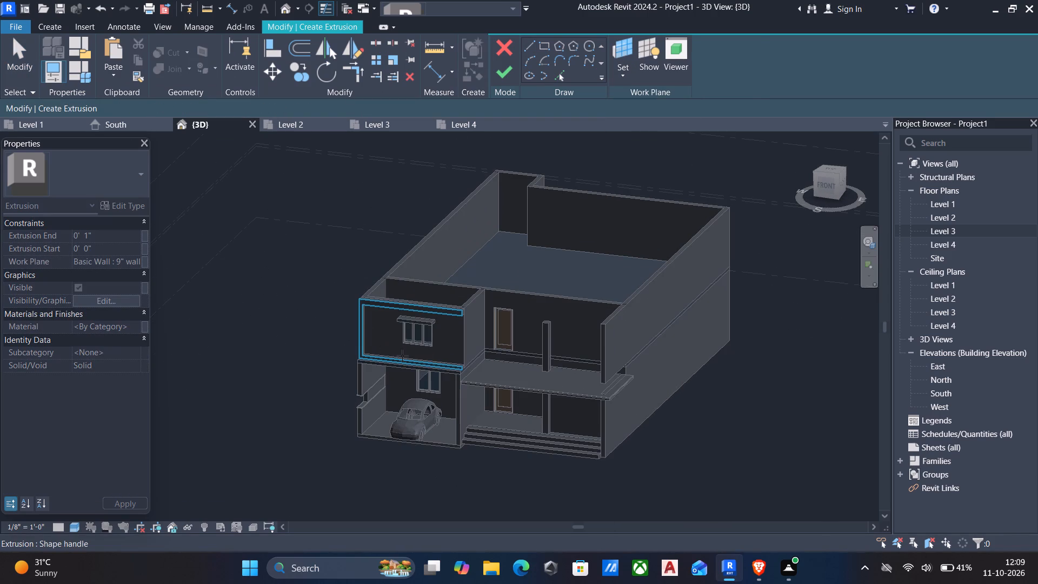
pyautogui.scroll(3, 451, 331)
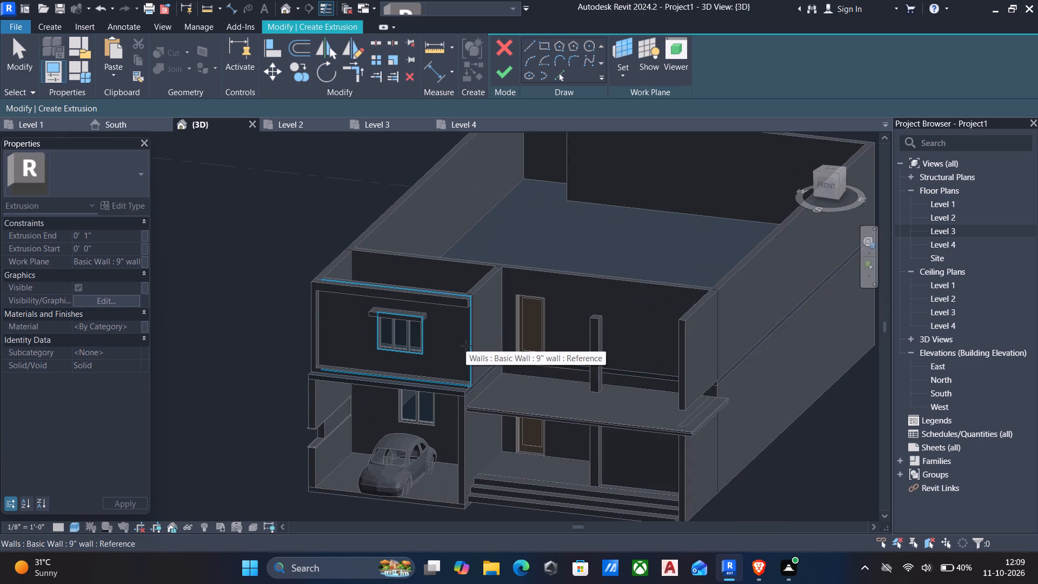
pyautogui.click(466, 346)
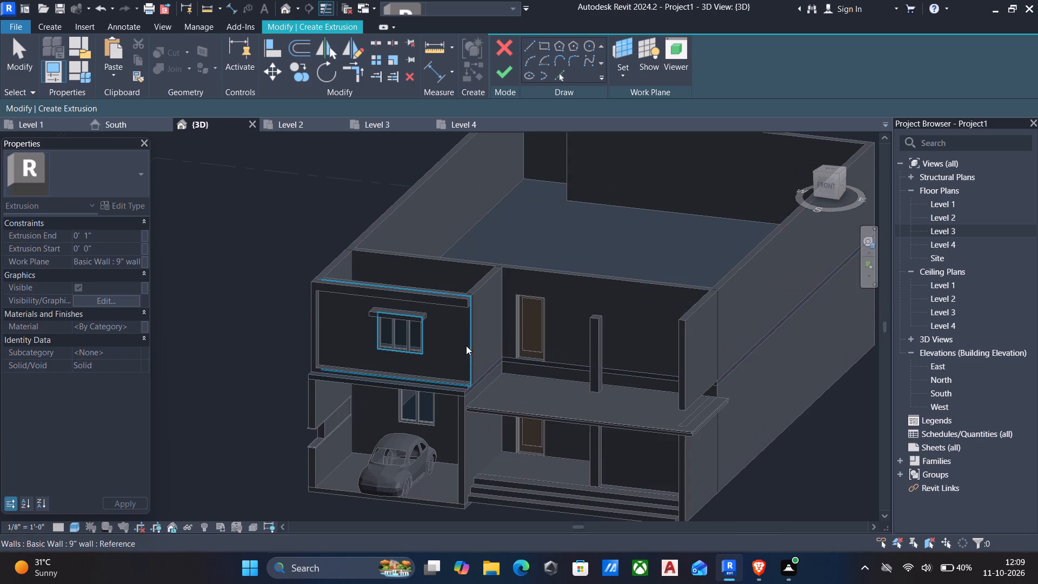
# Sketch a rectangle about 8'-7" high along the inner edges of the frame around the upper front wall.
pyautogui.click(544, 49)
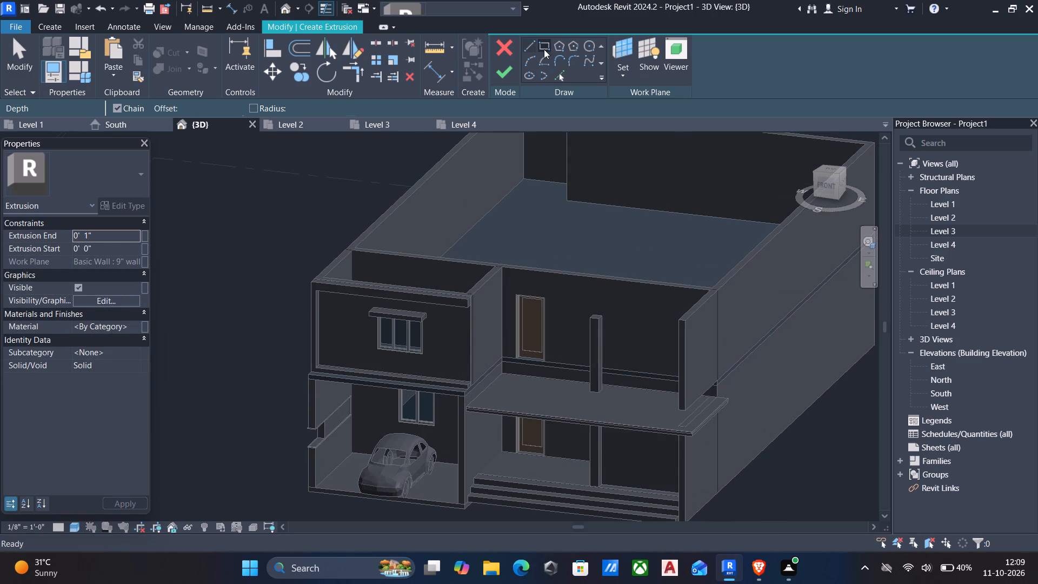
pyautogui.click(824, 180)
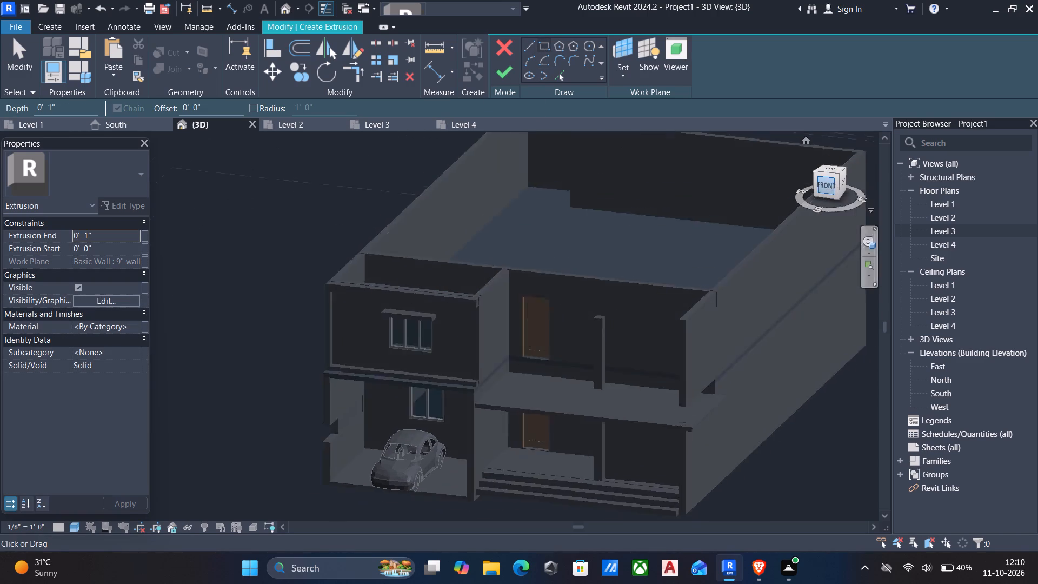
pyautogui.scroll(4, 480, 351)
pyautogui.scroll(5, 331, 309)
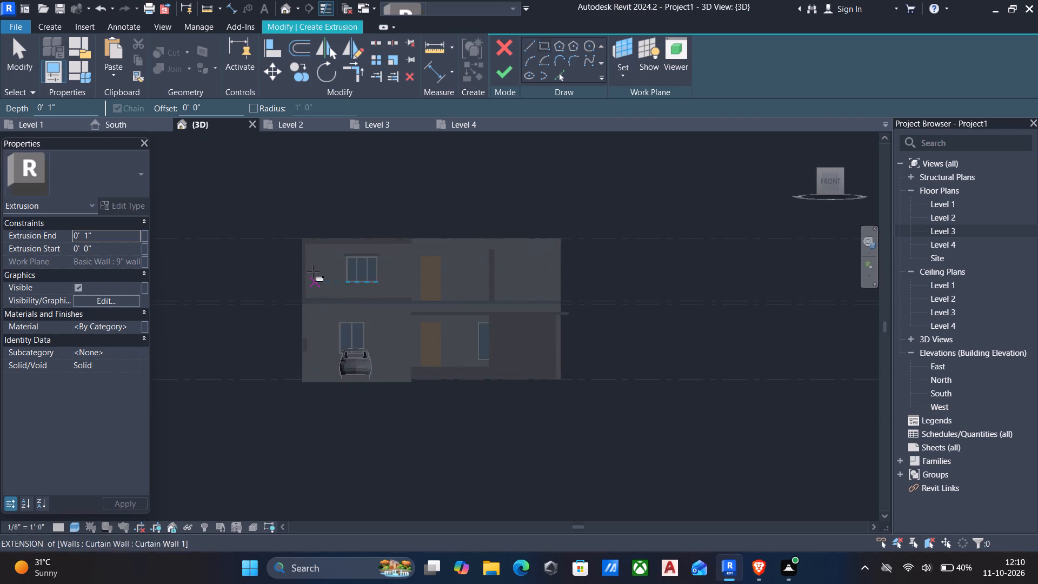
pyautogui.scroll(8, 312, 270)
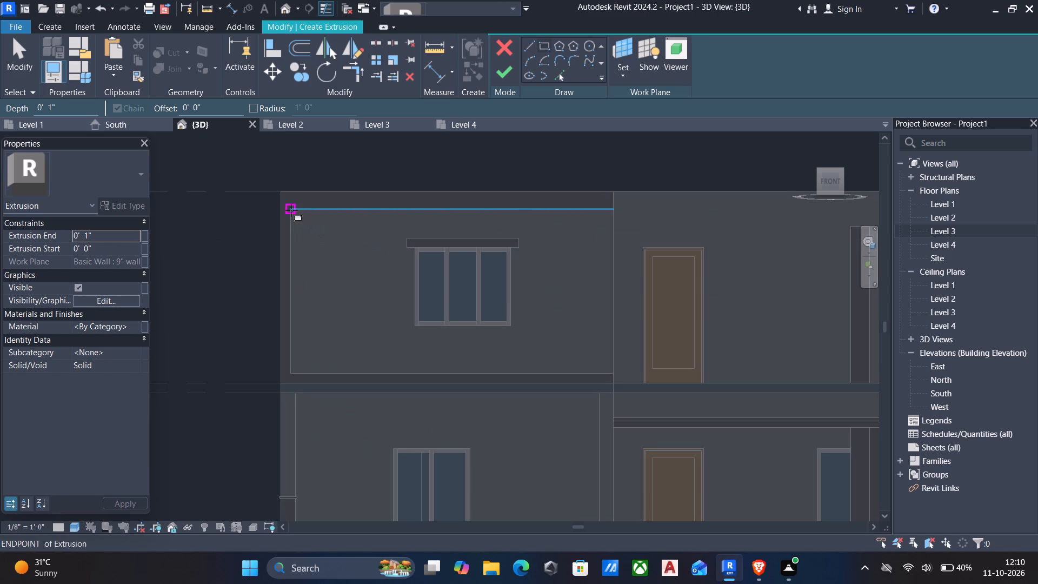
pyautogui.click(291, 210)
pyautogui.click(616, 377)
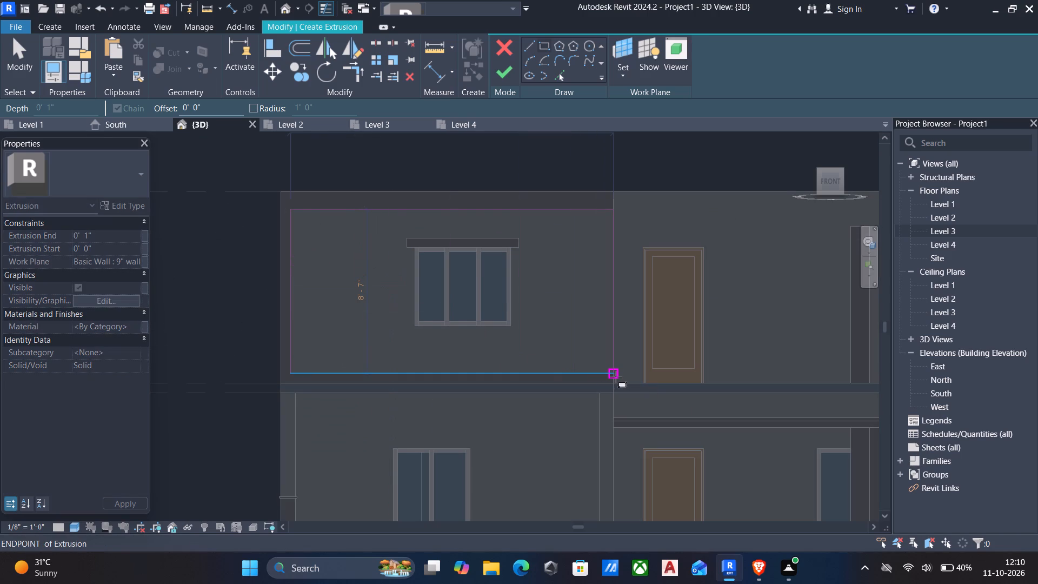
pyautogui.press('Escape')
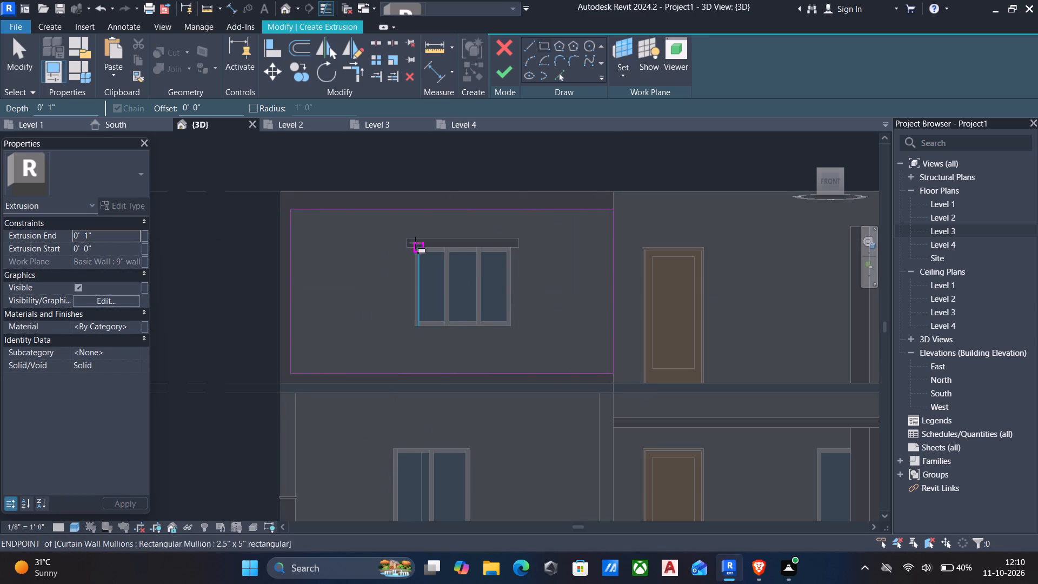
pyautogui.scroll(4, 413, 242)
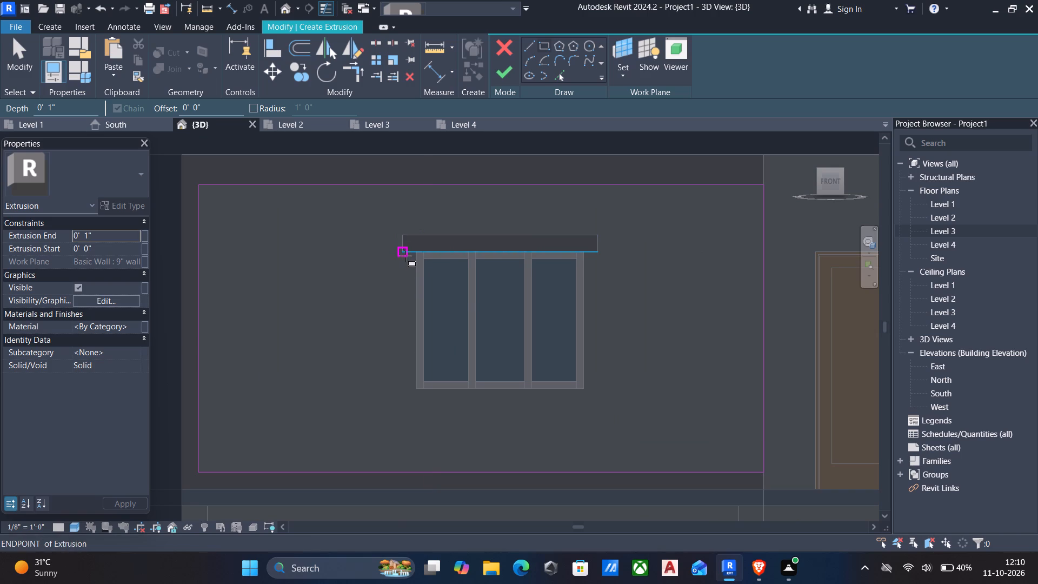
# Sketch a rectangle about 5'-0" by 4'-1" around the upper front window opening and finish the 1" deep extrusion.
pyautogui.click(412, 252)
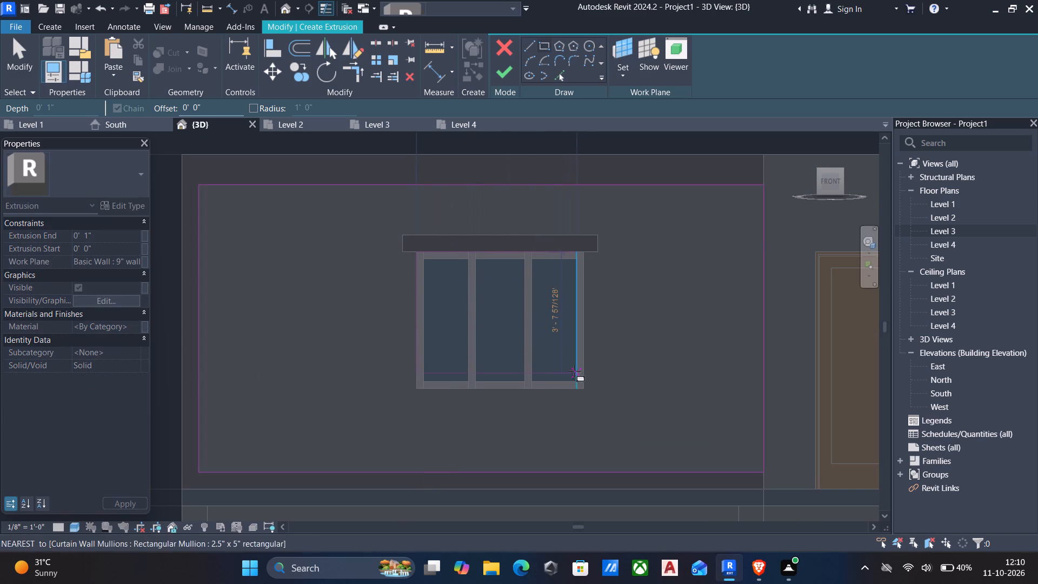
pyautogui.click(584, 386)
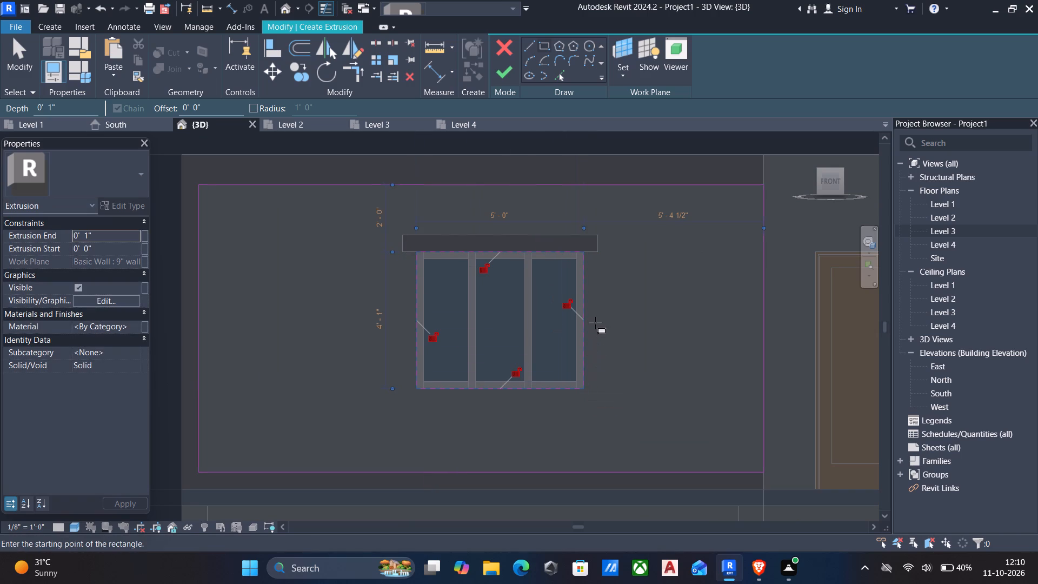
pyautogui.press('Escape')
pyautogui.click(497, 69)
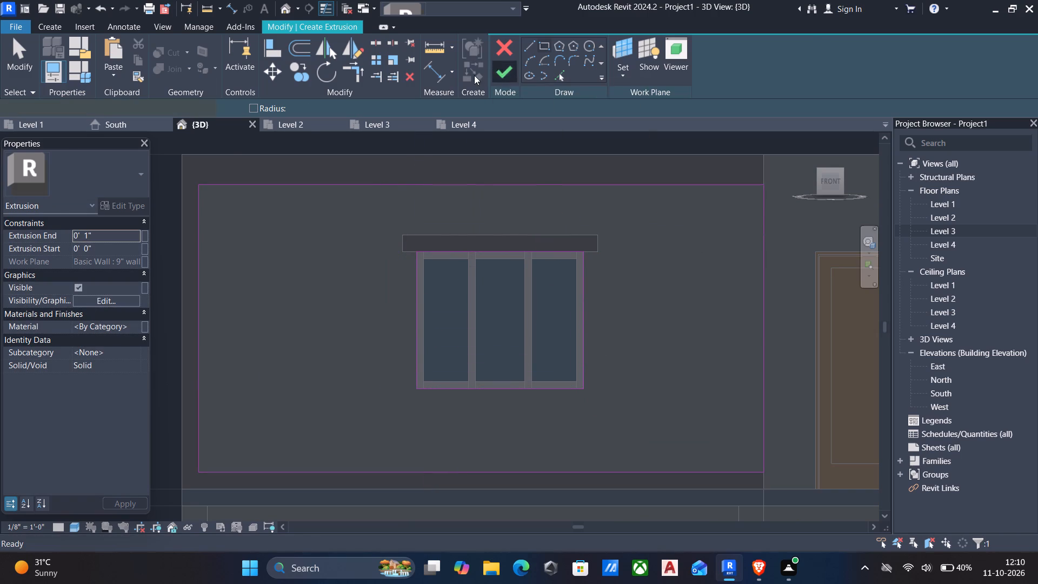
# Examine the thin facing around the upper front window and its projecting frame from several angles.
pyautogui.scroll(-4, 481, 195)
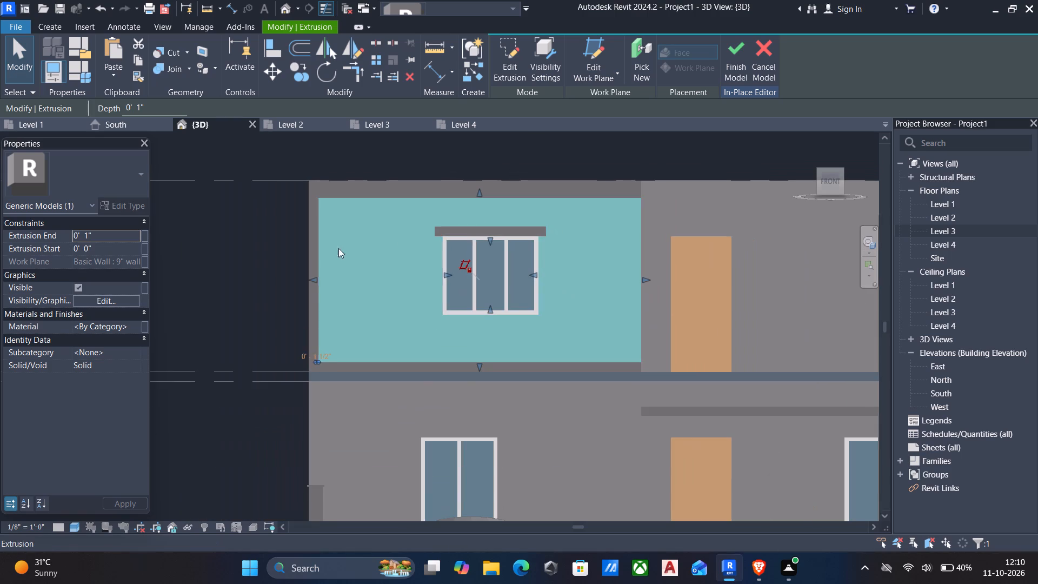
pyautogui.scroll(-2, 314, 274)
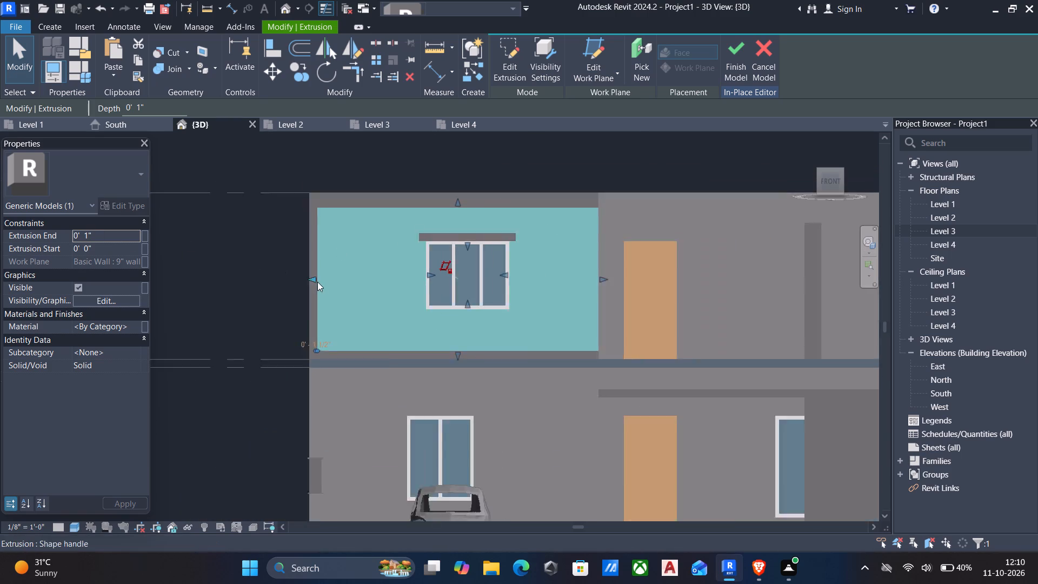
pyautogui.scroll(-1, 317, 282)
pyautogui.keyDown('shift'); pyautogui.moveTo(342, 284); pyautogui.dragTo(244, 391, button='middle'); pyautogui.keyUp('shift')
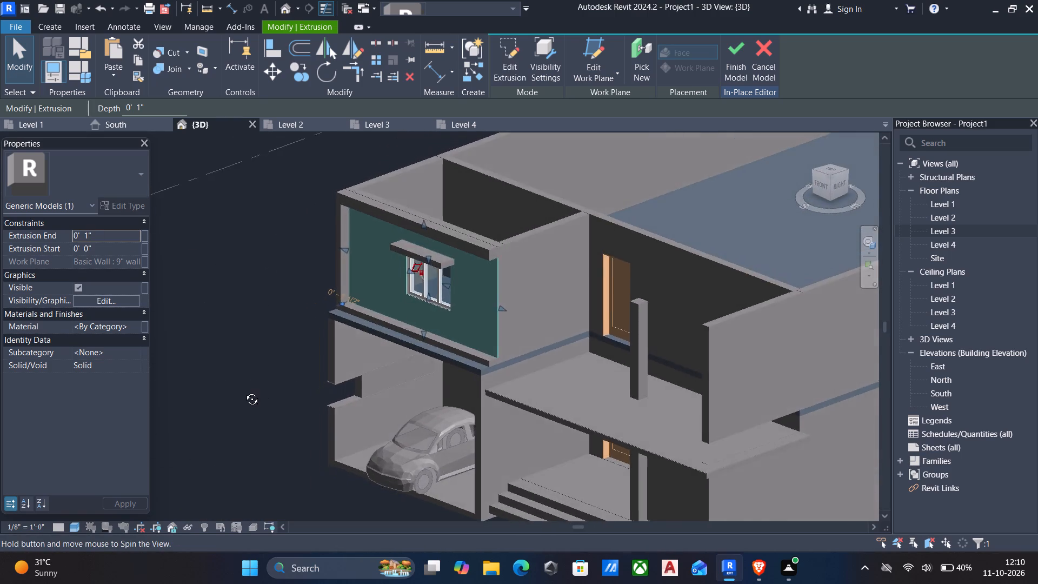
pyautogui.keyDown('shift'); pyautogui.moveTo(244, 391); pyautogui.dragTo(410, 416, button='middle'); pyautogui.keyUp('shift')
pyautogui.press('Escape')
pyautogui.scroll(5, 461, 271)
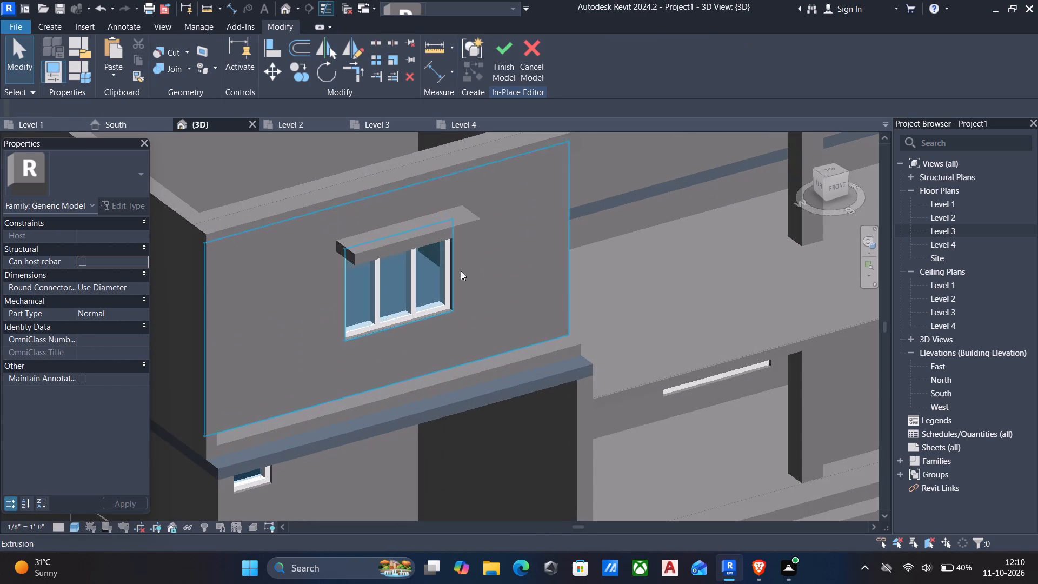
pyautogui.scroll(3, 460, 270)
pyautogui.scroll(-3, 469, 275)
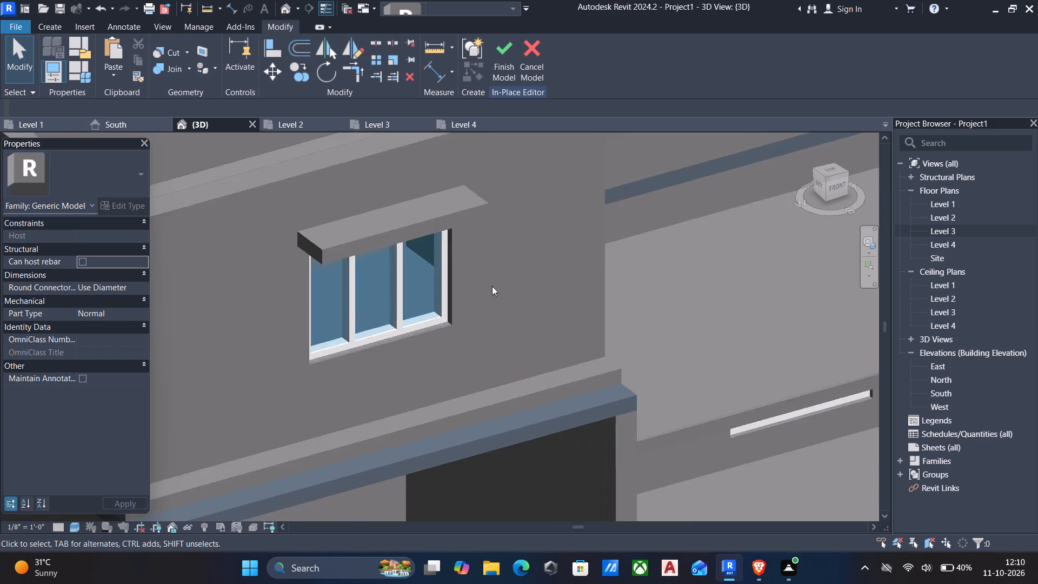
pyautogui.scroll(-3, 492, 286)
pyautogui.keyDown('shift'); pyautogui.moveTo(685, 300); pyautogui.dragTo(450, 305, button='middle'); pyautogui.keyUp('shift')
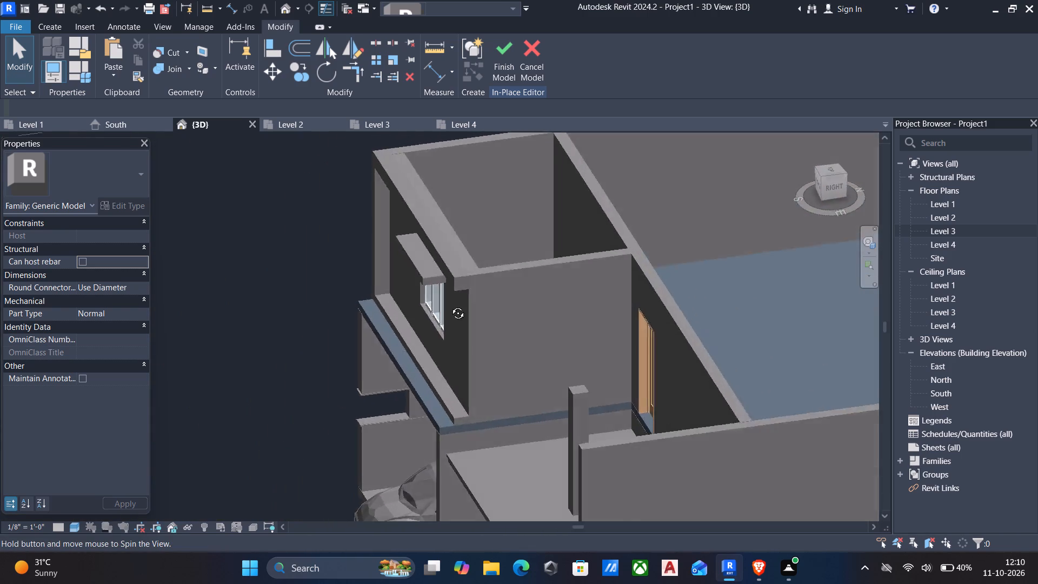
pyautogui.keyDown('shift'); pyautogui.moveTo(450, 305); pyautogui.dragTo(624, 240, button='middle'); pyautogui.keyUp('shift')
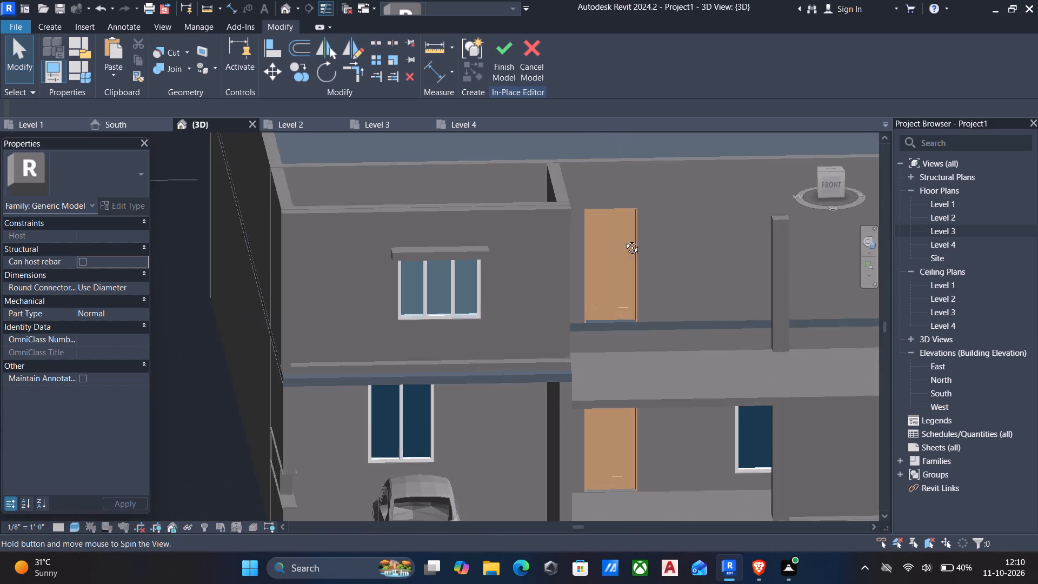
pyautogui.keyDown('shift'); pyautogui.moveTo(624, 240); pyautogui.dragTo(621, 240, button='middle'); pyautogui.keyUp('shift')
pyautogui.scroll(-3, 628, 254)
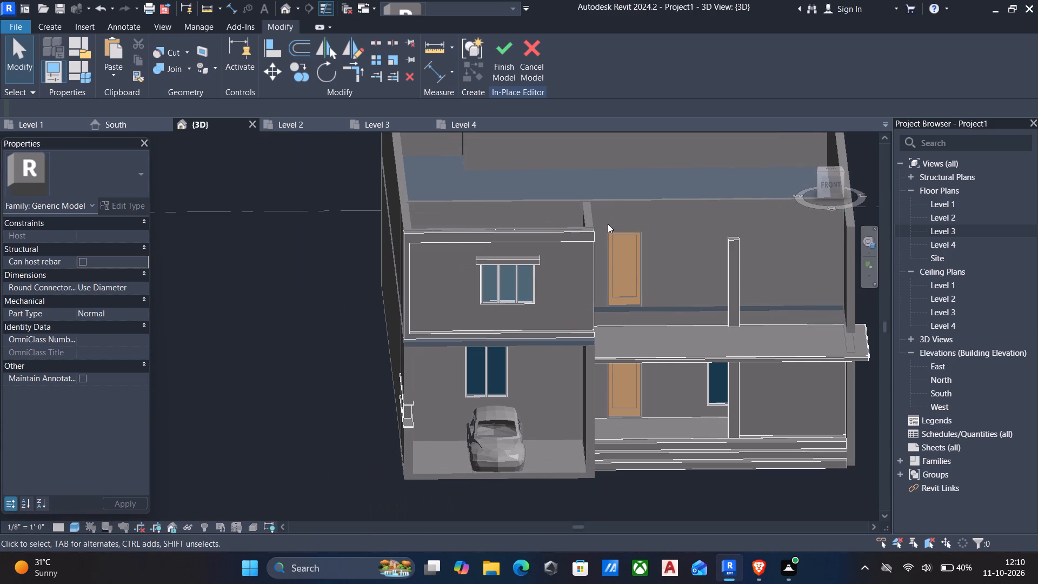
# Set the extrusion end of the frame around the upper front wall to 1' 6".
pyautogui.click(443, 242)
pyautogui.click(99, 236)
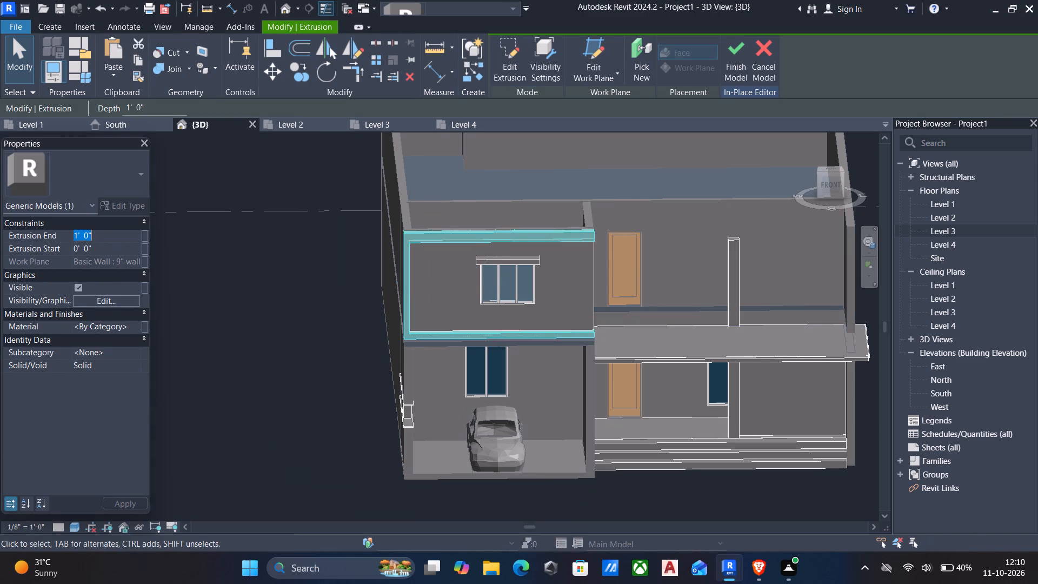
pyautogui.write('1\'6"')
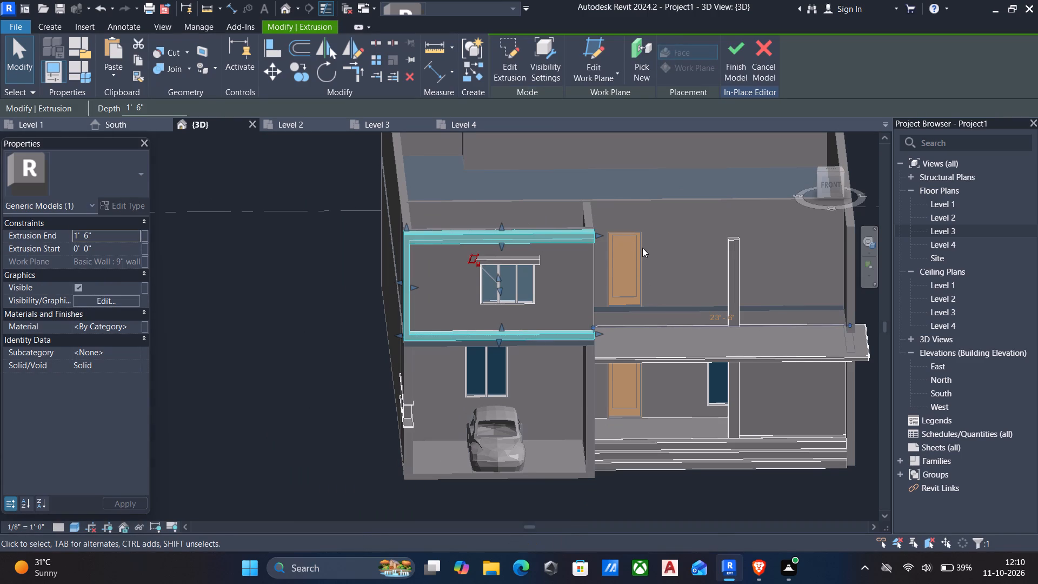
pyautogui.press('Escape')
# Examine the deepened frame and the front of the house from both sides and from above.
pyautogui.keyDown('shift'); pyautogui.moveTo(564, 296); pyautogui.dragTo(642, 273, button='middle'); pyautogui.keyUp('shift')
pyautogui.keyDown('shift'); pyautogui.moveTo(677, 261); pyautogui.dragTo(621, 265, button='middle'); pyautogui.keyUp('shift')
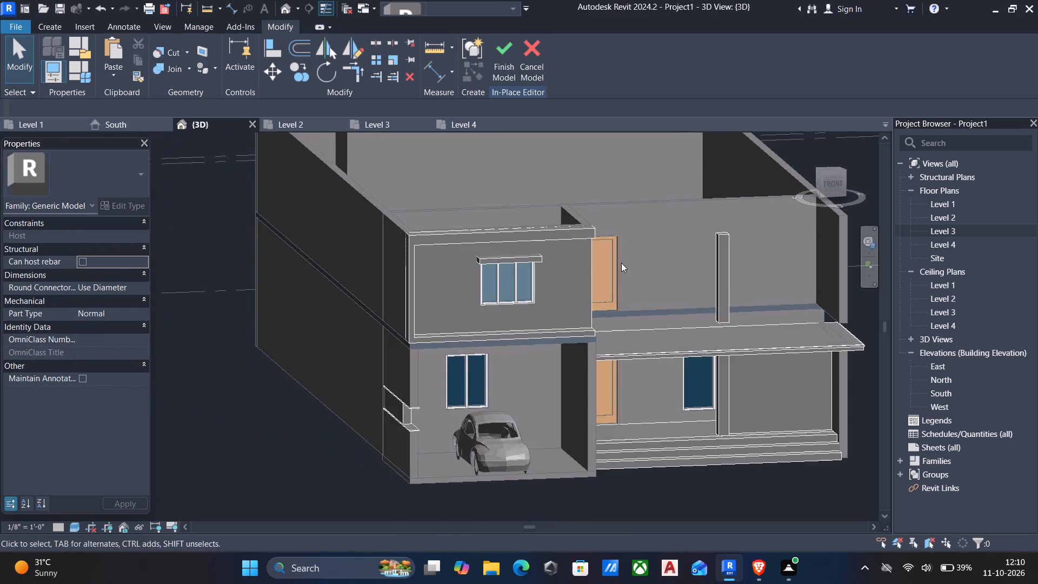
pyautogui.keyDown('shift'); pyautogui.scroll(-1, 626, 261); pyautogui.keyUp('shift')
pyautogui.keyDown('shift'); pyautogui.moveTo(627, 261); pyautogui.dragTo(720, 240, button='middle'); pyautogui.keyUp('shift')
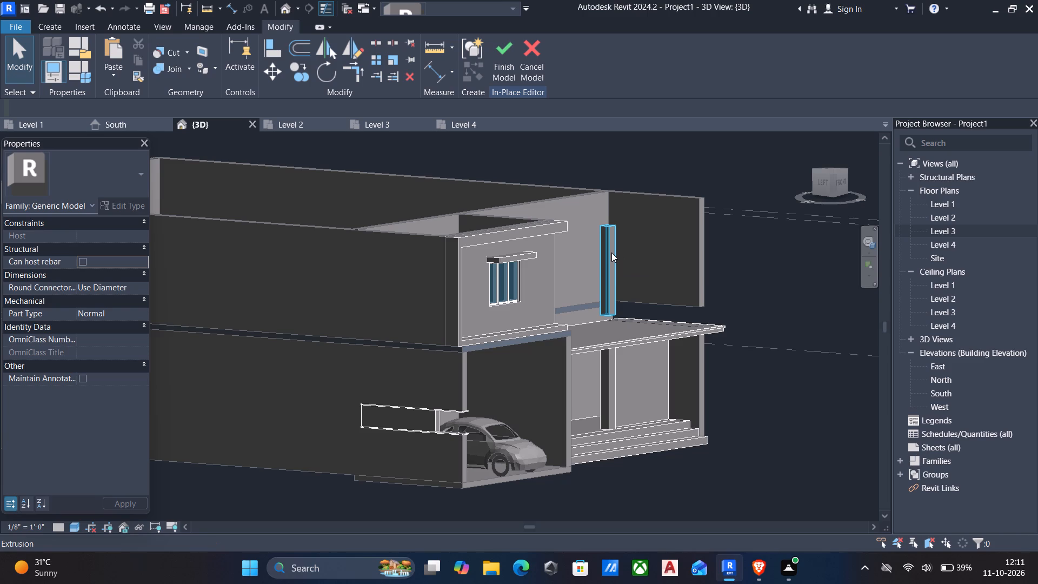
pyautogui.keyDown('shift'); pyautogui.moveTo(753, 296); pyautogui.dragTo(563, 315, button='middle'); pyautogui.keyUp('shift')
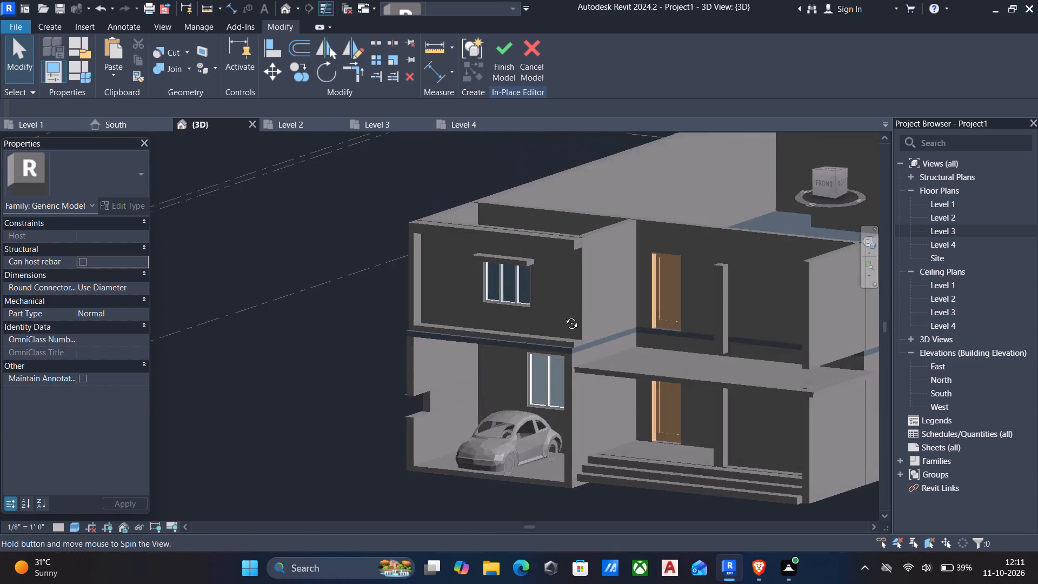
pyautogui.keyDown('shift'); pyautogui.moveTo(563, 315); pyautogui.dragTo(571, 300, button='middle'); pyautogui.keyUp('shift')
pyautogui.keyDown('shift'); pyautogui.moveTo(660, 346); pyautogui.dragTo(700, 337, button='middle'); pyautogui.keyUp('shift')
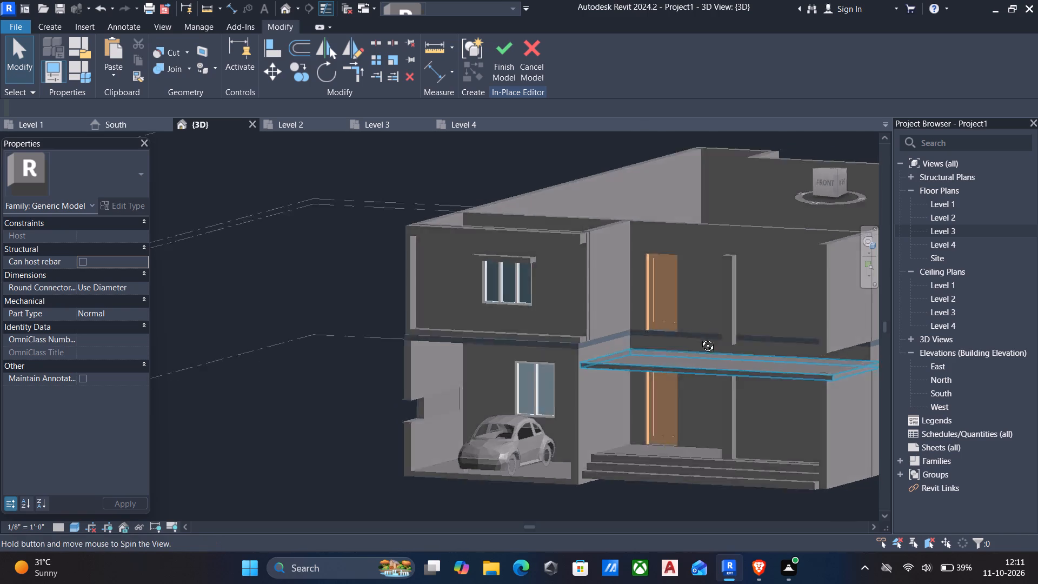
pyautogui.keyDown('shift'); pyautogui.moveTo(700, 337); pyautogui.dragTo(734, 431, button='middle'); pyautogui.keyUp('shift')
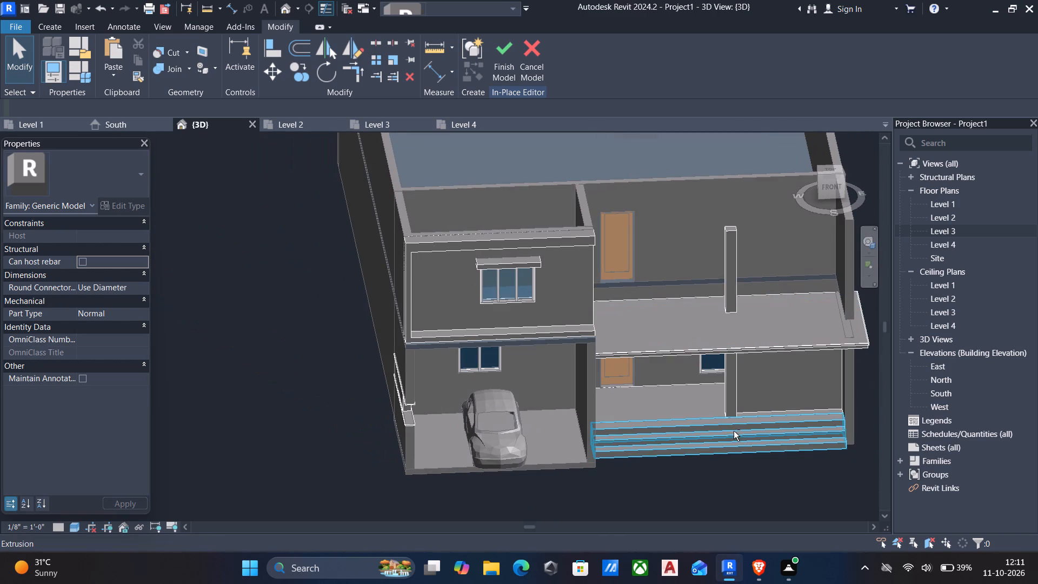
# Finish the in-place generic model.
pyautogui.click(504, 48)
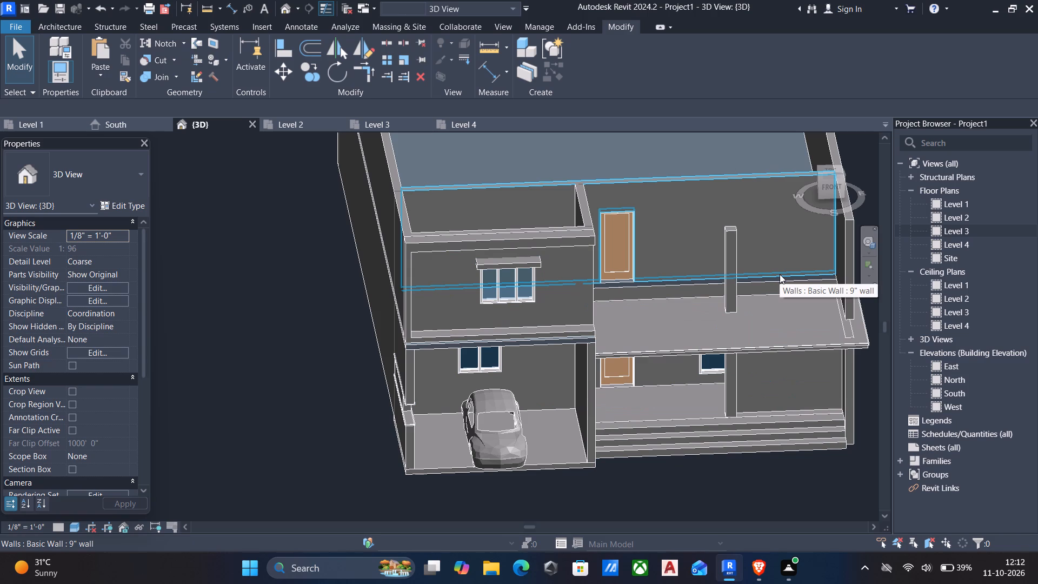
# On the Level 2 plan, draw a 23'-6" long 9" wall across the balcony from the front room's side wall to the opposite wall.
pyautogui.doubleClick(967, 213)
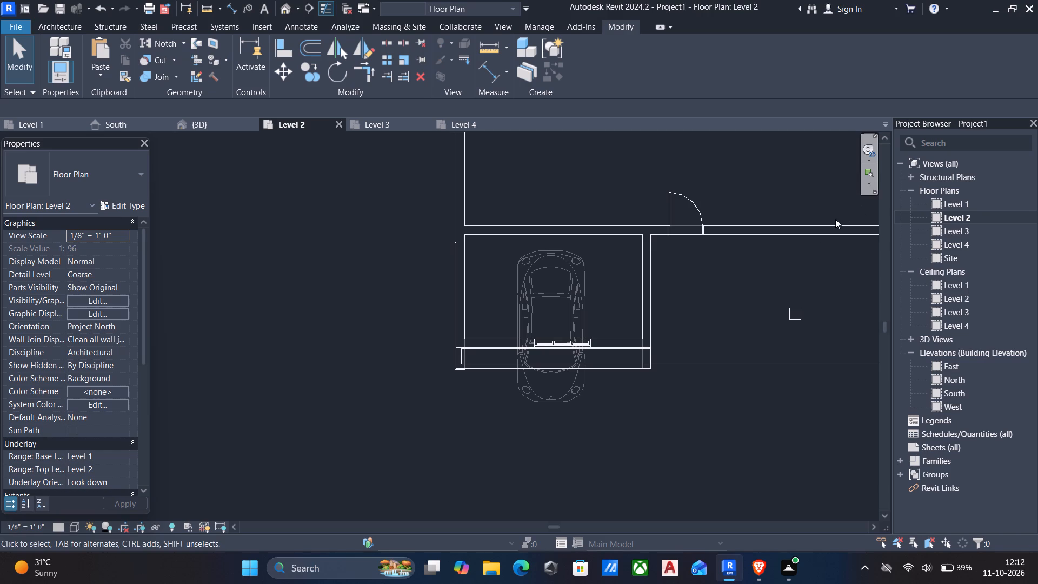
pyautogui.moveTo(698, 293); pyautogui.dragTo(679, 287, button='middle')
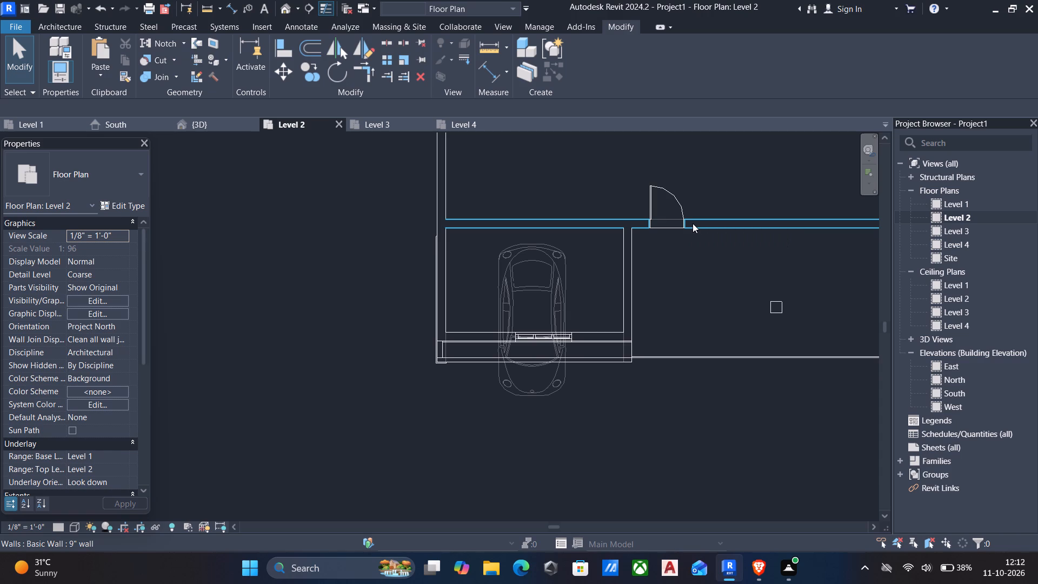
pyautogui.write('wa')
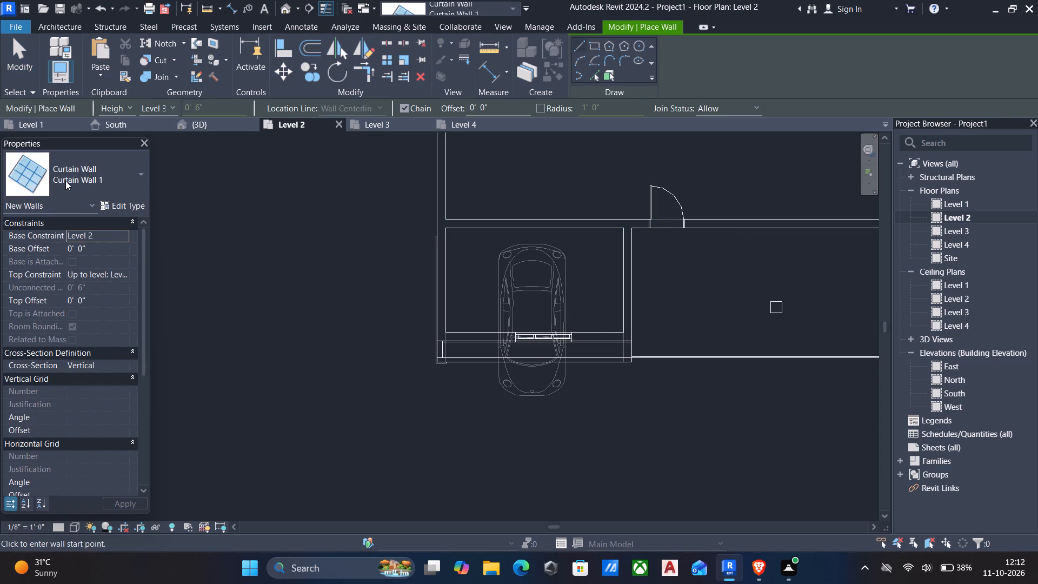
pyautogui.click(98, 173)
pyautogui.scroll(6, 92, 296)
pyautogui.scroll(5, 67, 238)
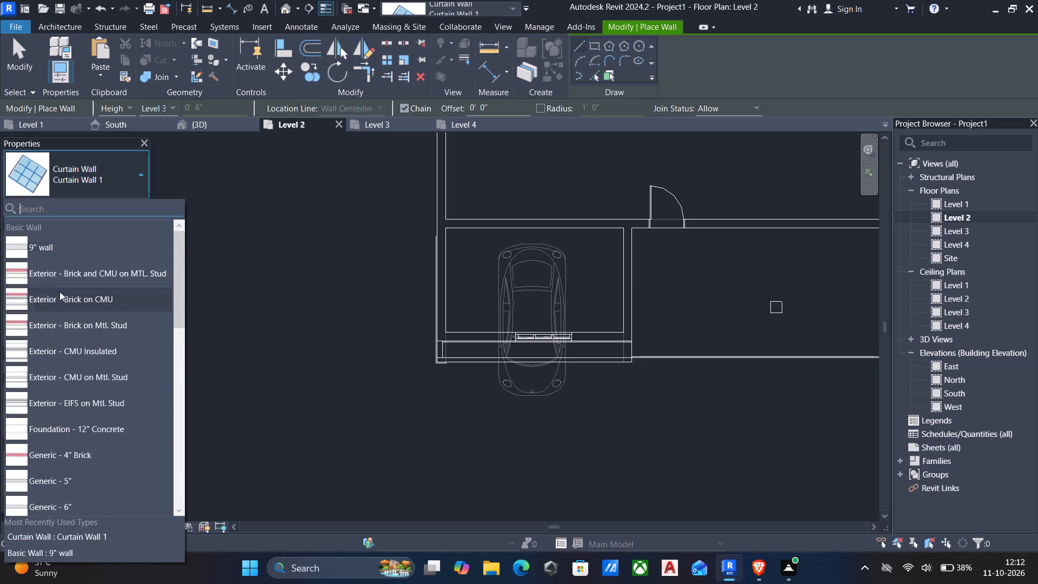
pyautogui.scroll(6, 60, 290)
pyautogui.click(59, 248)
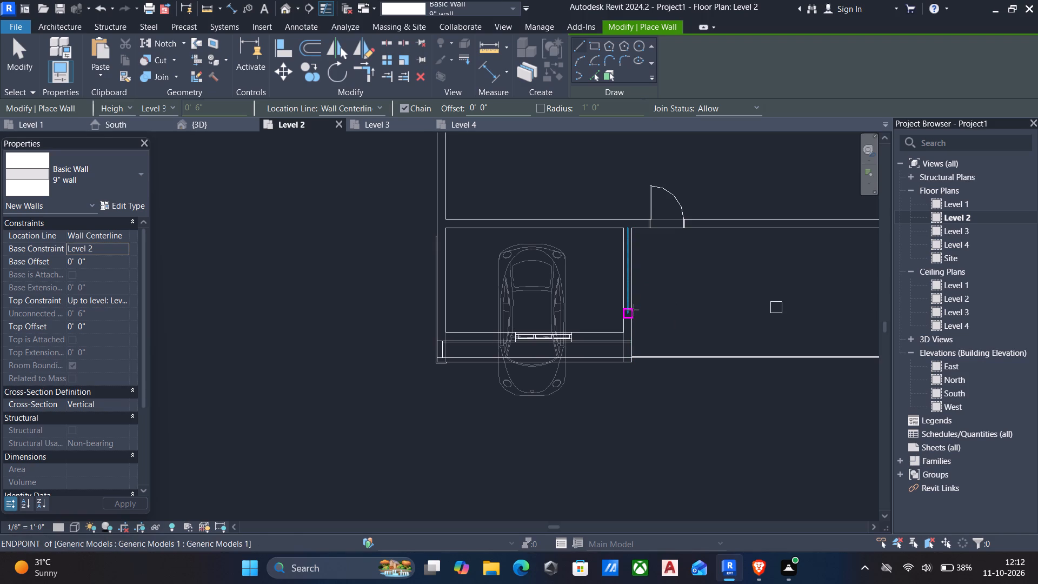
pyautogui.click(633, 310)
pyautogui.moveTo(740, 311); pyautogui.dragTo(569, 313, button='middle')
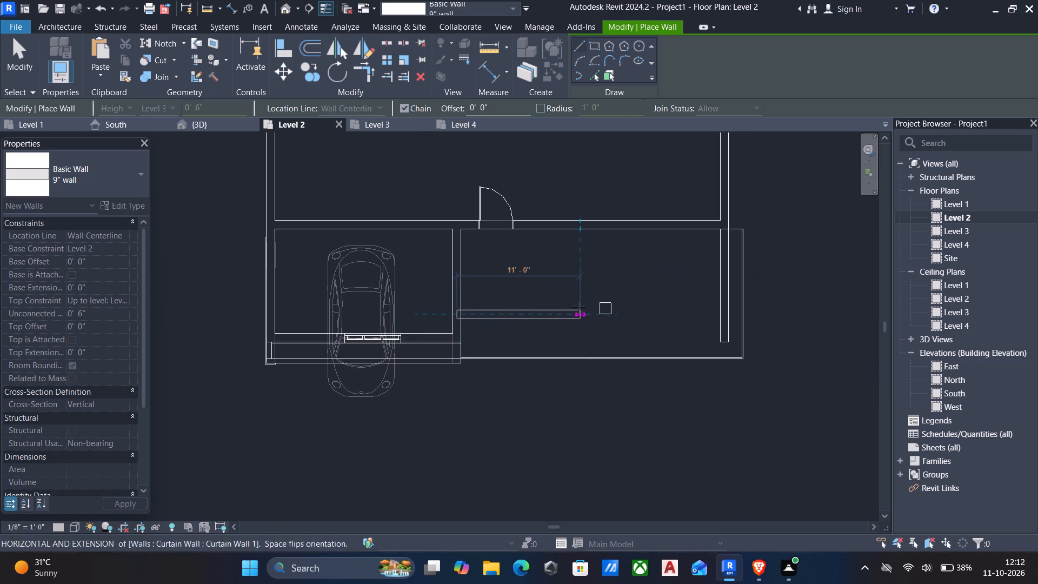
pyautogui.click(717, 316)
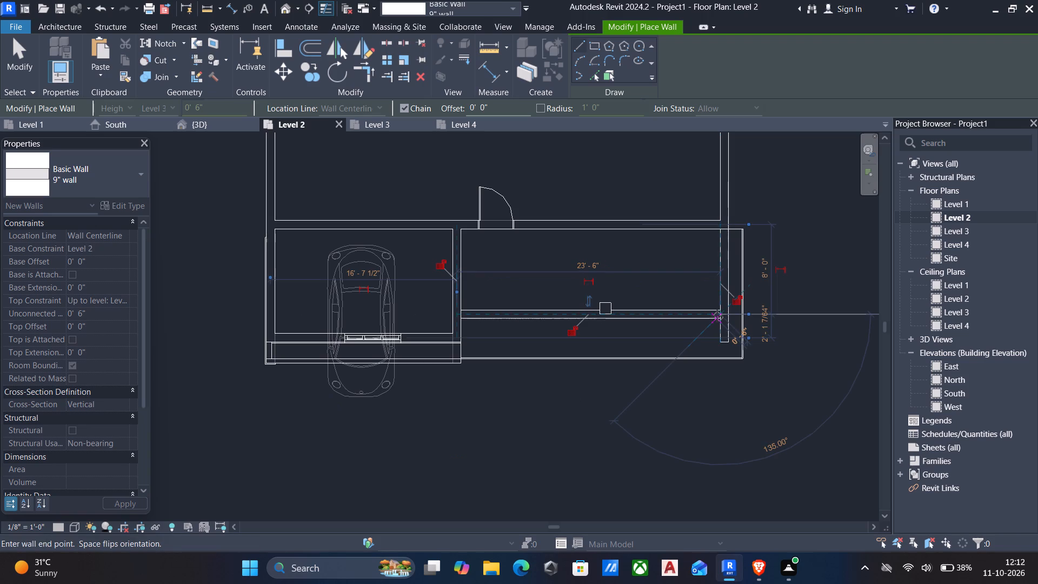
pyautogui.press('Escape')
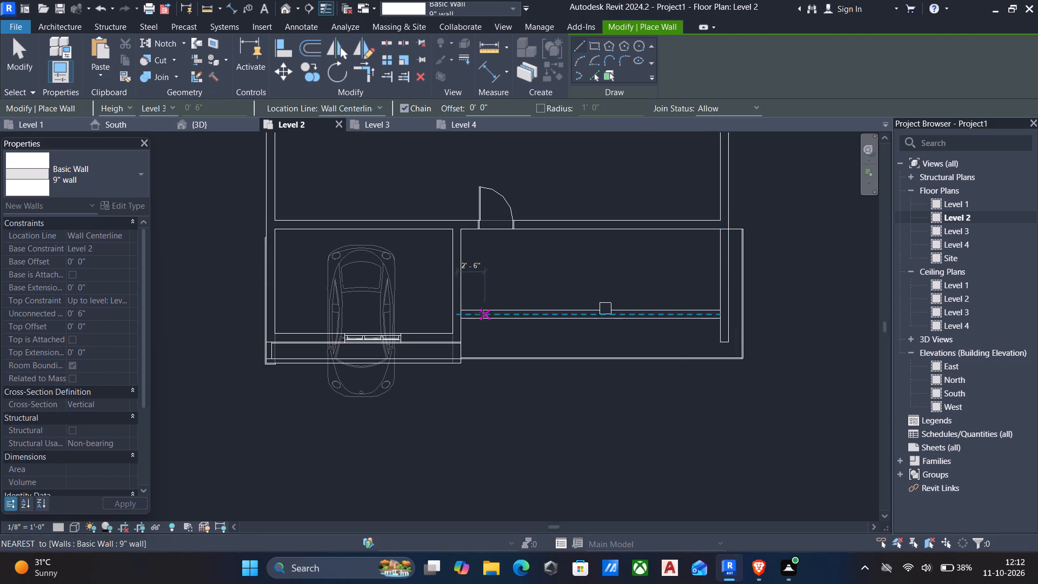
# With location line Finish Face: Exterior, draw an 8'-0" long 9" wall along the far side wall's inner face, back to the house wall.
pyautogui.click(355, 111)
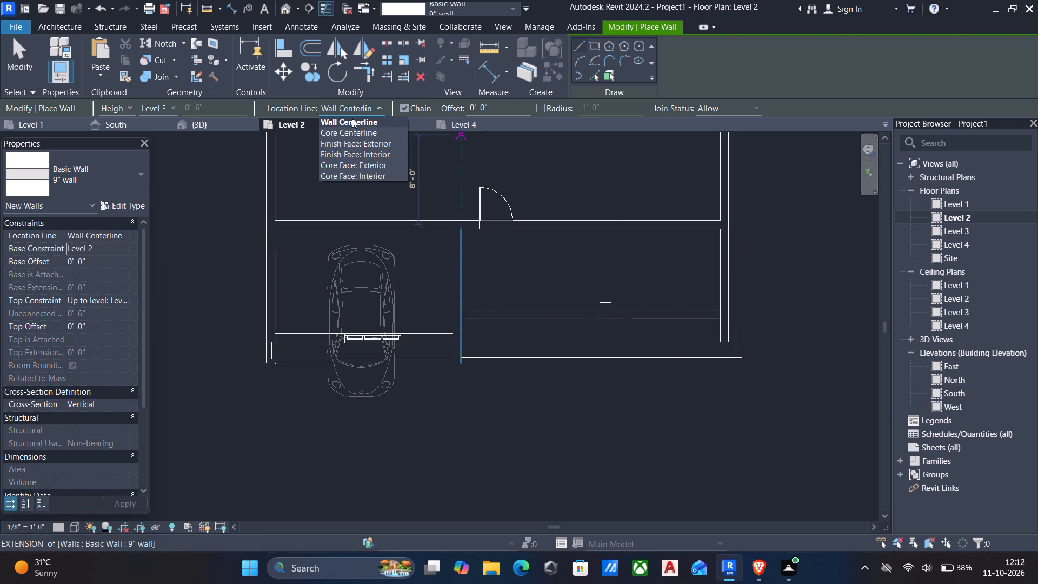
pyautogui.click(351, 142)
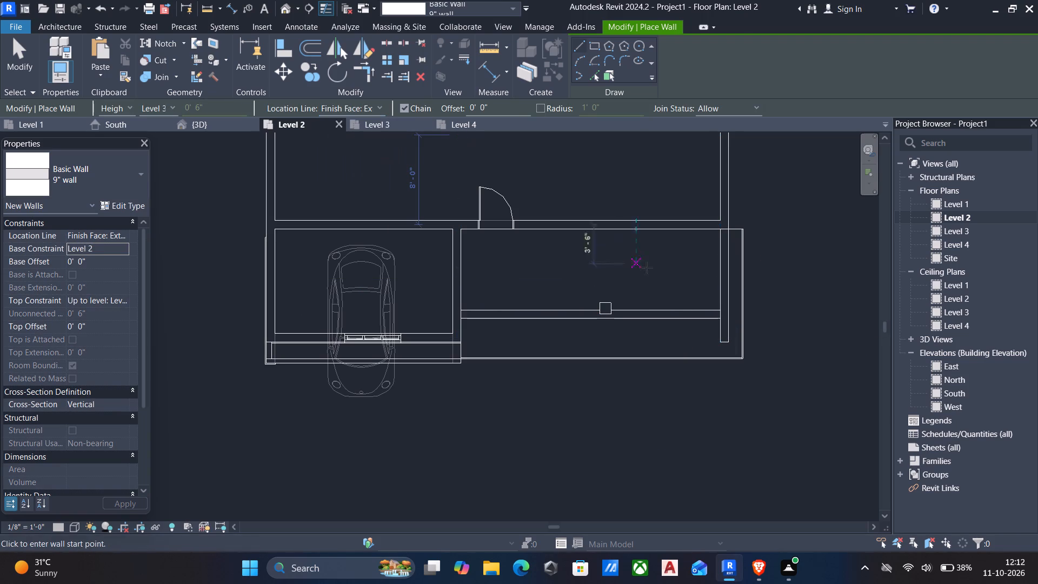
pyautogui.click(720, 317)
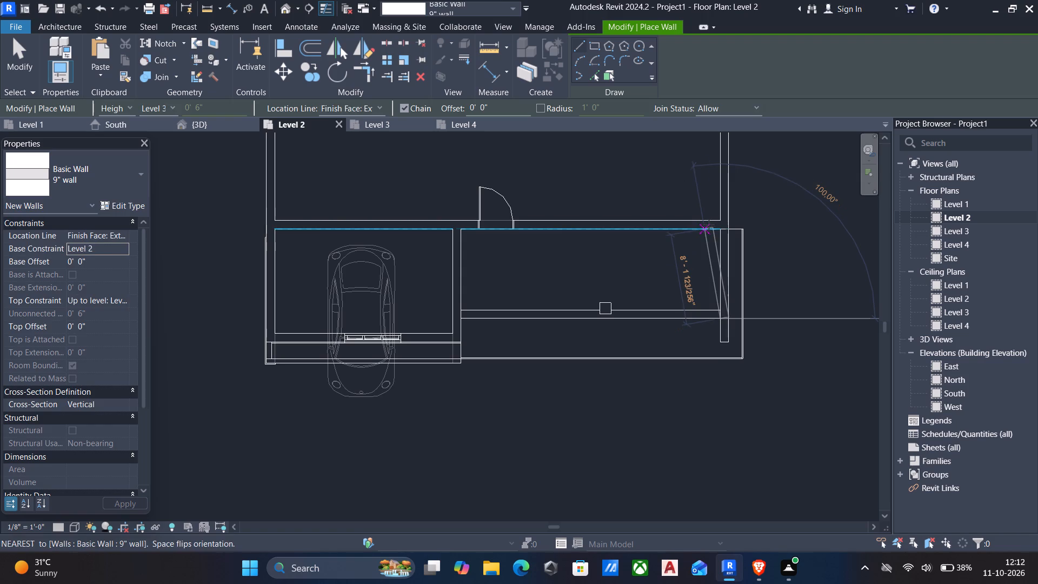
pyautogui.press('space')
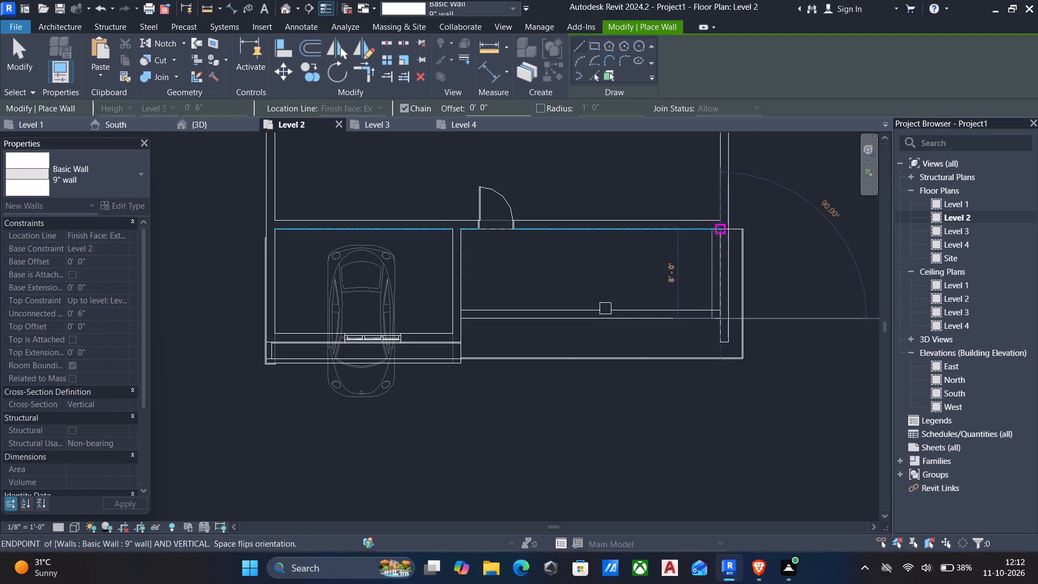
pyautogui.click(717, 230)
pyautogui.press('Escape')
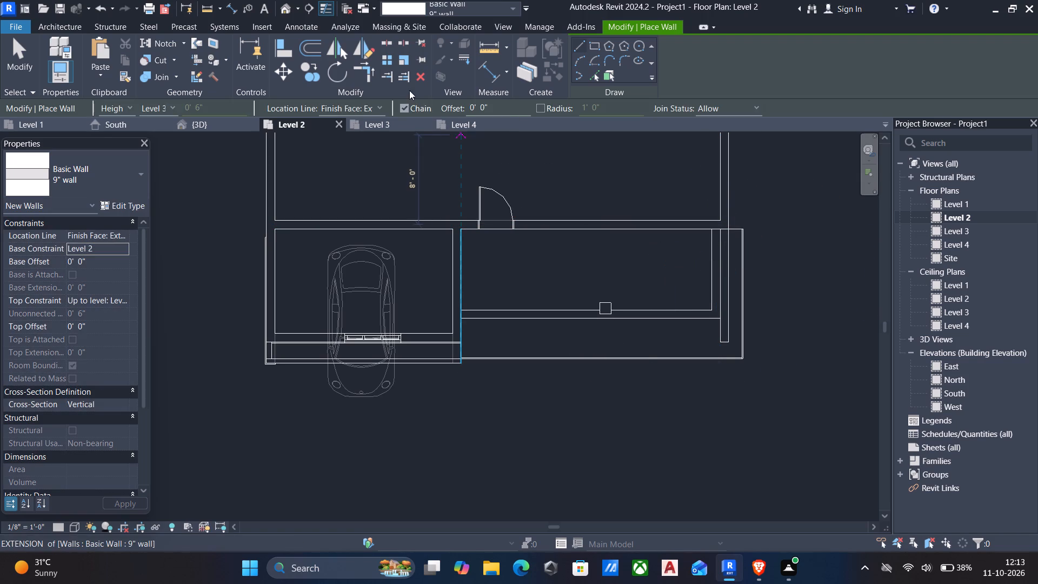
pyautogui.press('Escape')
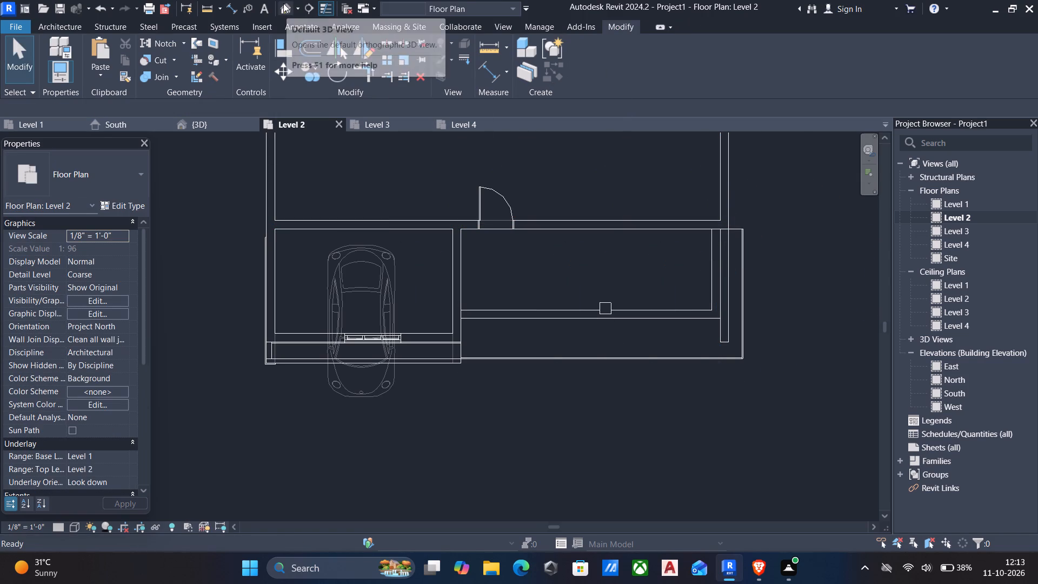
# In the 3D view, stretch the base of the long balcony wall down to the canopy slab, about 1'-5 5/8" below Level 2.
pyautogui.click(283, 3)
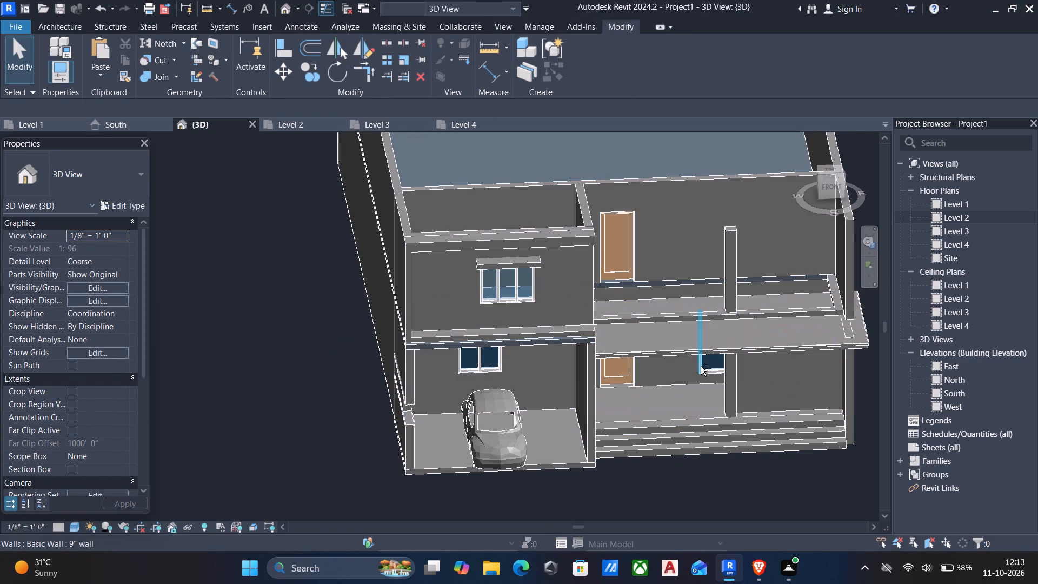
pyautogui.keyDown('shift'); pyautogui.moveTo(701, 367); pyautogui.dragTo(681, 270, button='middle'); pyautogui.keyUp('shift')
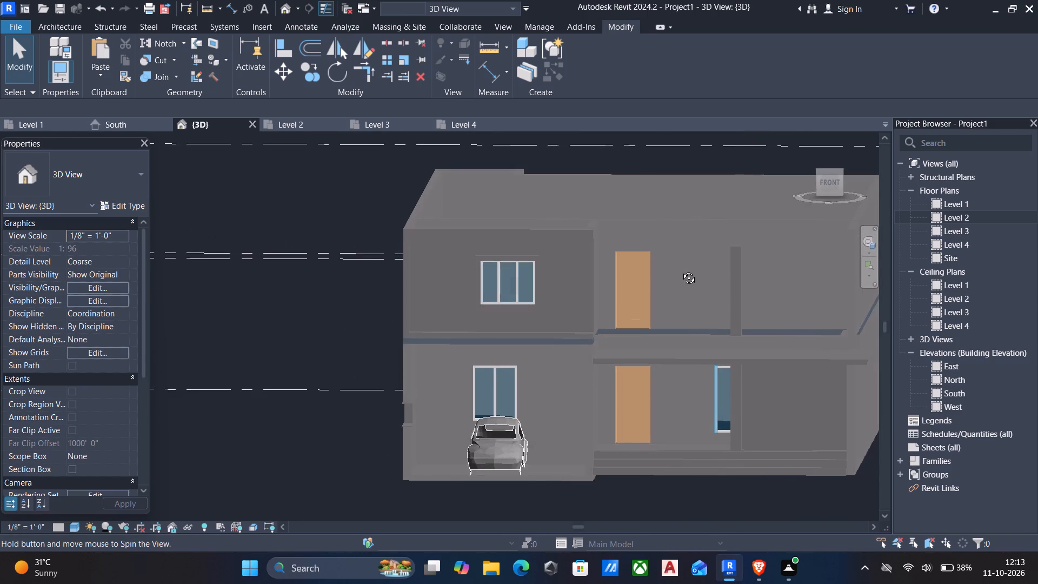
pyautogui.keyDown('shift'); pyautogui.moveTo(681, 270); pyautogui.dragTo(682, 284, button='middle'); pyautogui.keyUp('shift')
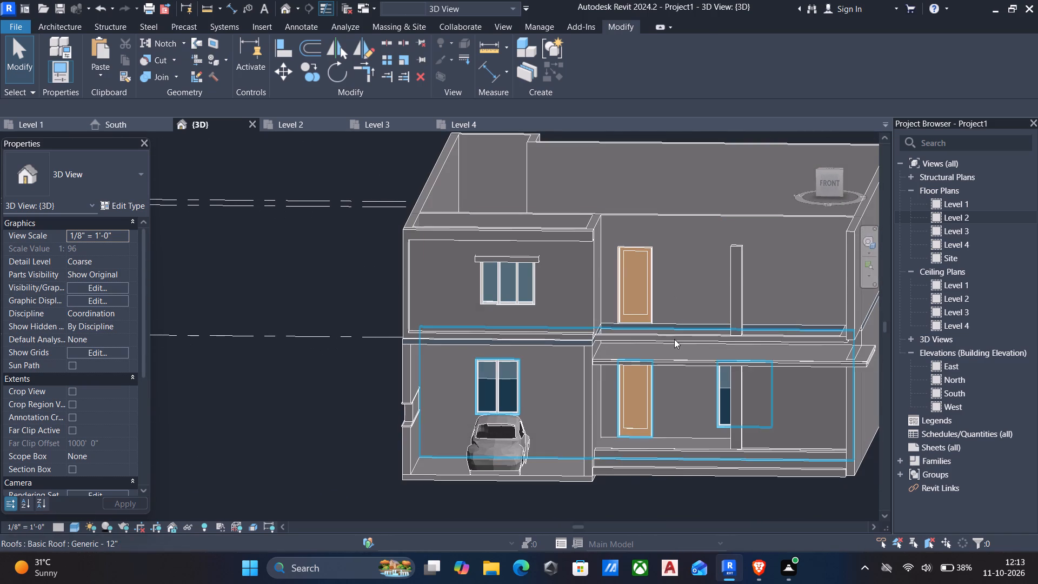
pyautogui.click(676, 336)
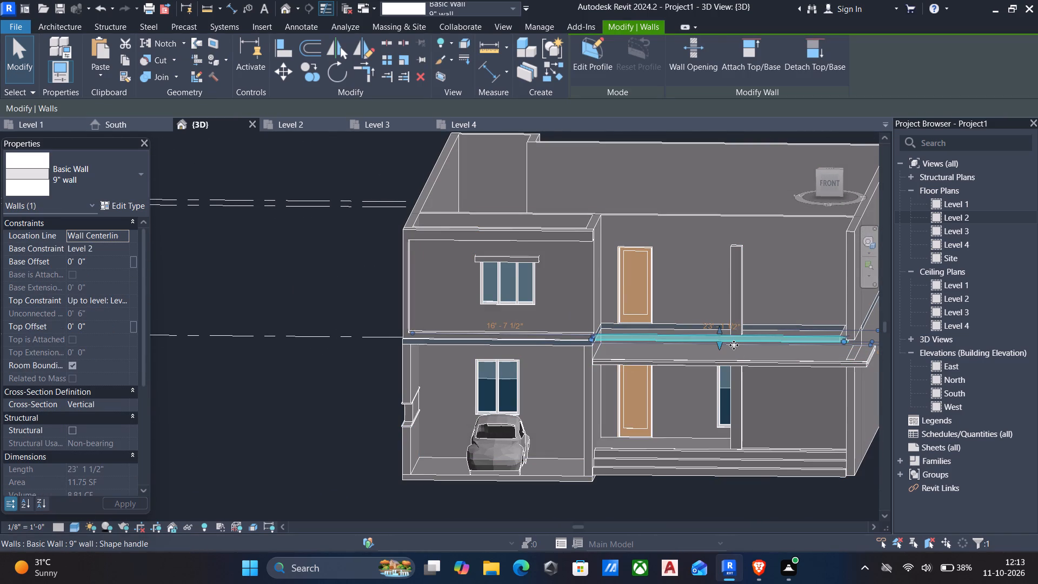
pyautogui.moveTo(721, 346); pyautogui.dragTo(720, 351)
pyautogui.press('Escape')
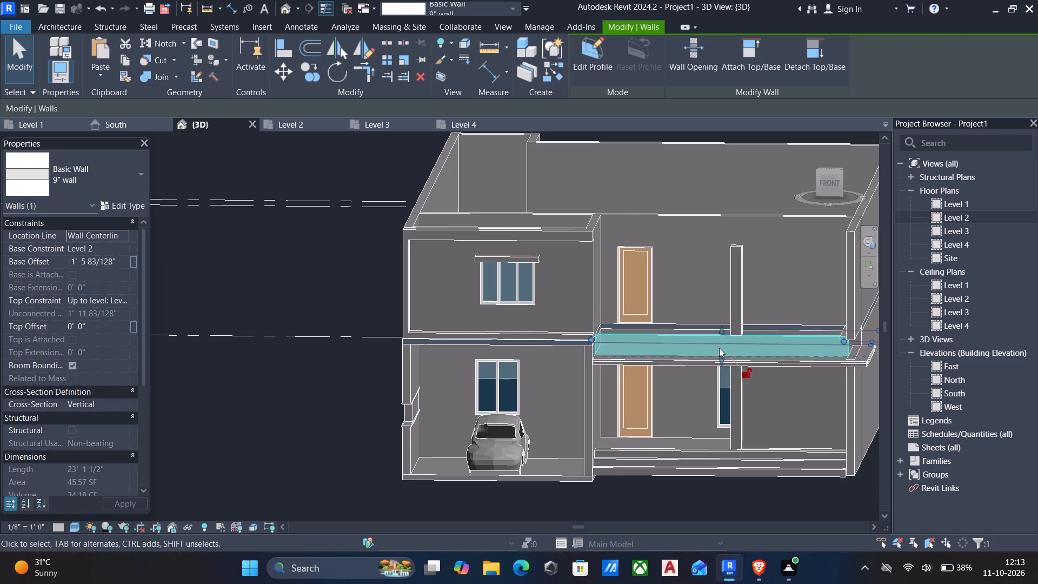
# Stretch the base of the short balcony side wall down to the canopy slab as well.
pyautogui.scroll(5, 718, 359)
pyautogui.scroll(5, 627, 342)
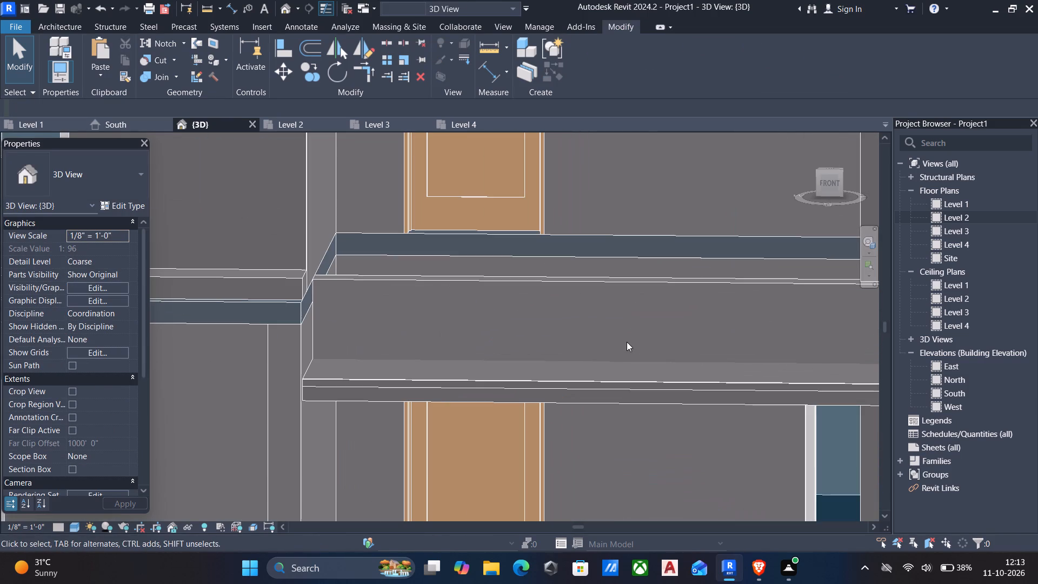
pyautogui.scroll(-4, 689, 347)
pyautogui.moveTo(704, 346); pyautogui.dragTo(513, 311, button='middle')
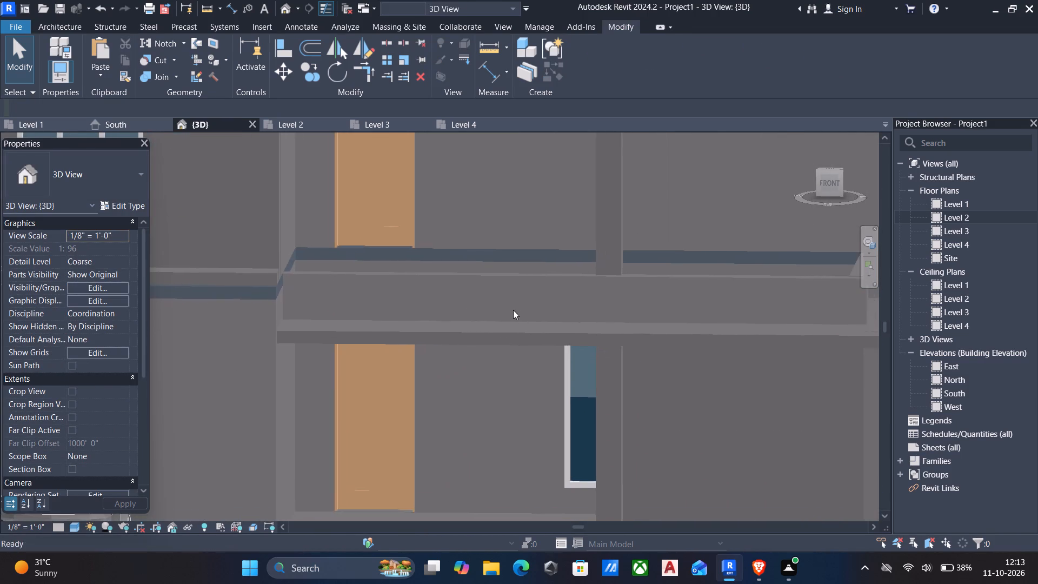
pyautogui.scroll(-5, 565, 310)
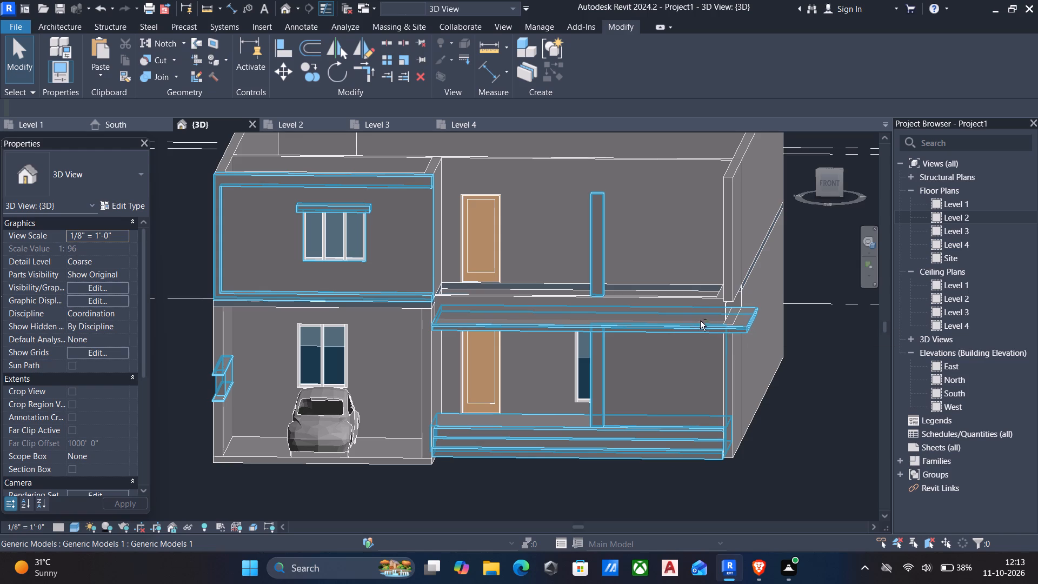
pyautogui.scroll(-6, 693, 317)
pyautogui.keyDown('shift'); pyautogui.moveTo(699, 323); pyautogui.dragTo(590, 293, button='middle'); pyautogui.keyUp('shift')
pyautogui.scroll(4, 591, 294)
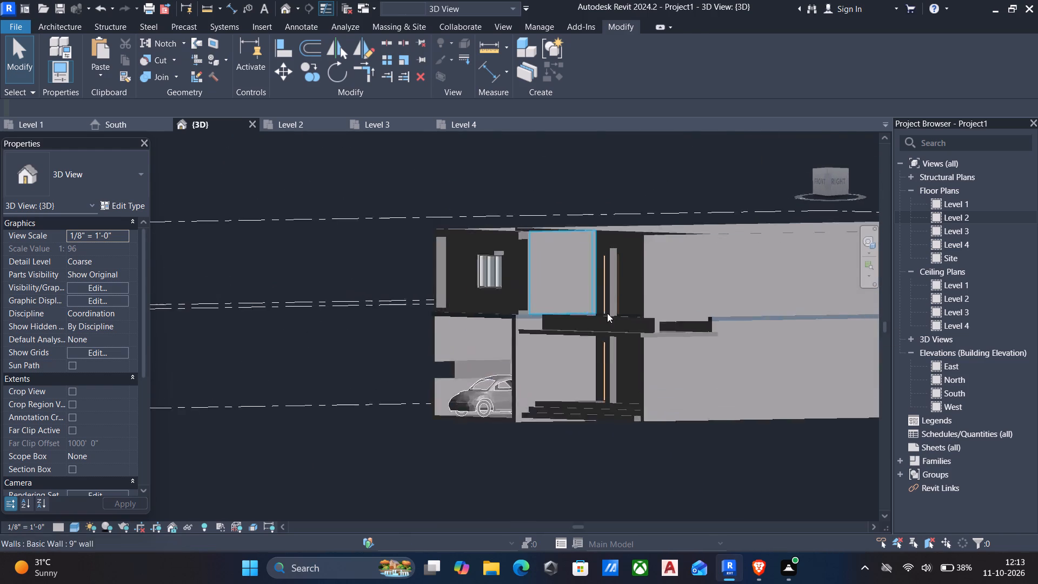
pyautogui.scroll(2, 607, 313)
pyautogui.click(734, 328)
pyautogui.scroll(4, 730, 338)
pyautogui.press('Escape')
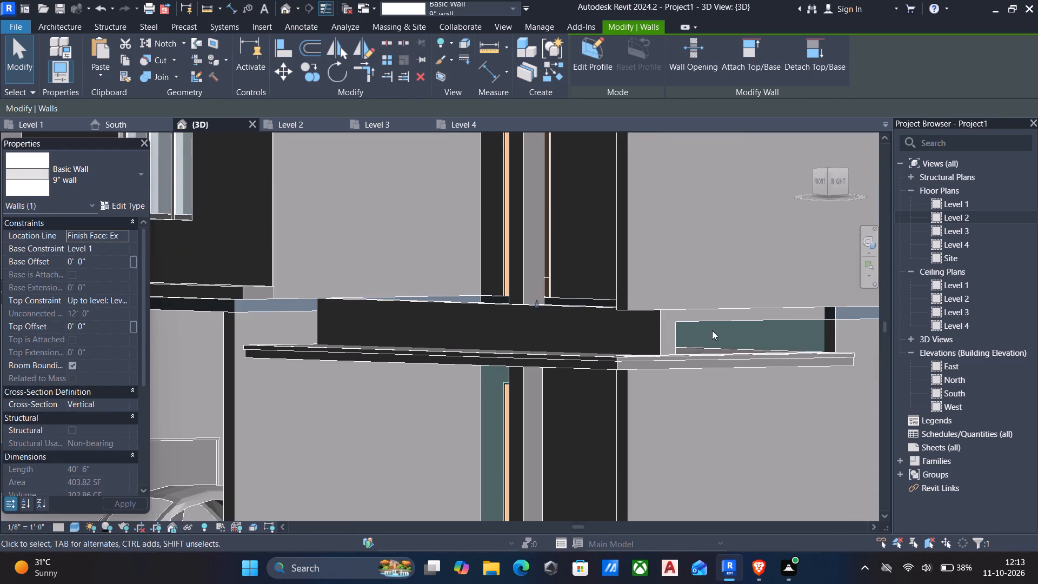
pyautogui.click(695, 318)
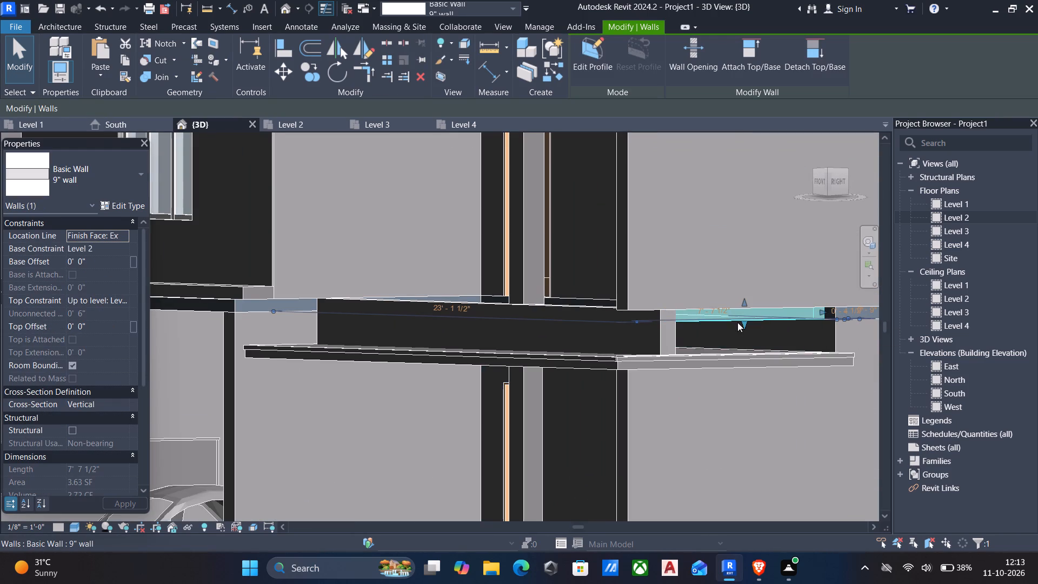
pyautogui.moveTo(741, 324); pyautogui.dragTo(743, 348)
pyautogui.press('Escape')
# Edit the Level 2 roof footprint, aligning its balcony edge with the outer face of the long low wall, and finish the footprint.
pyautogui.scroll(-3, 696, 341)
pyautogui.keyDown('shift'); pyautogui.moveTo(590, 348); pyautogui.dragTo(595, 363, button='middle'); pyautogui.keyUp('shift')
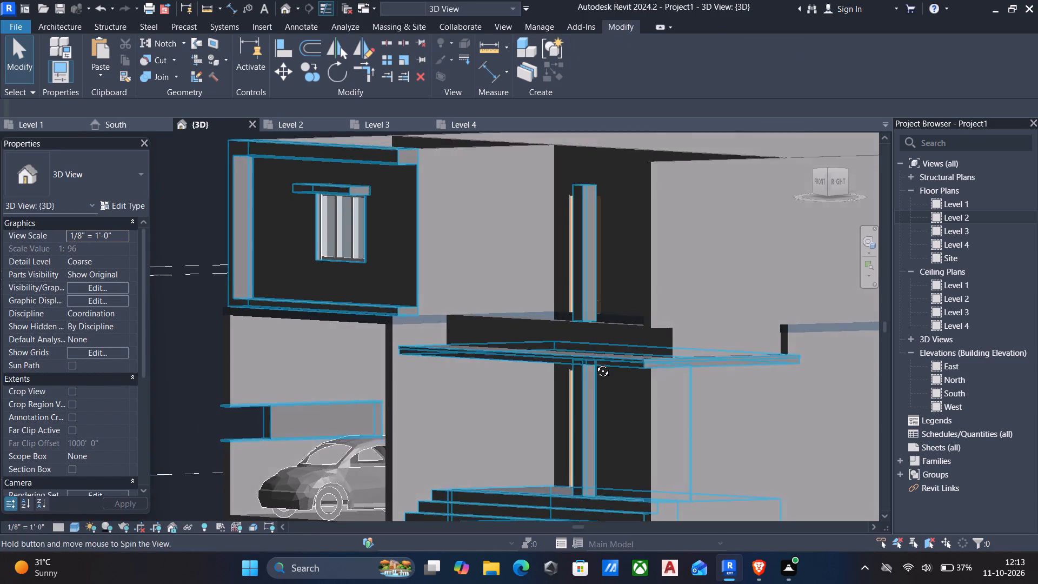
pyautogui.keyDown('shift'); pyautogui.moveTo(595, 363); pyautogui.dragTo(657, 453, button='middle'); pyautogui.keyUp('shift')
pyautogui.scroll(-6, 718, 338)
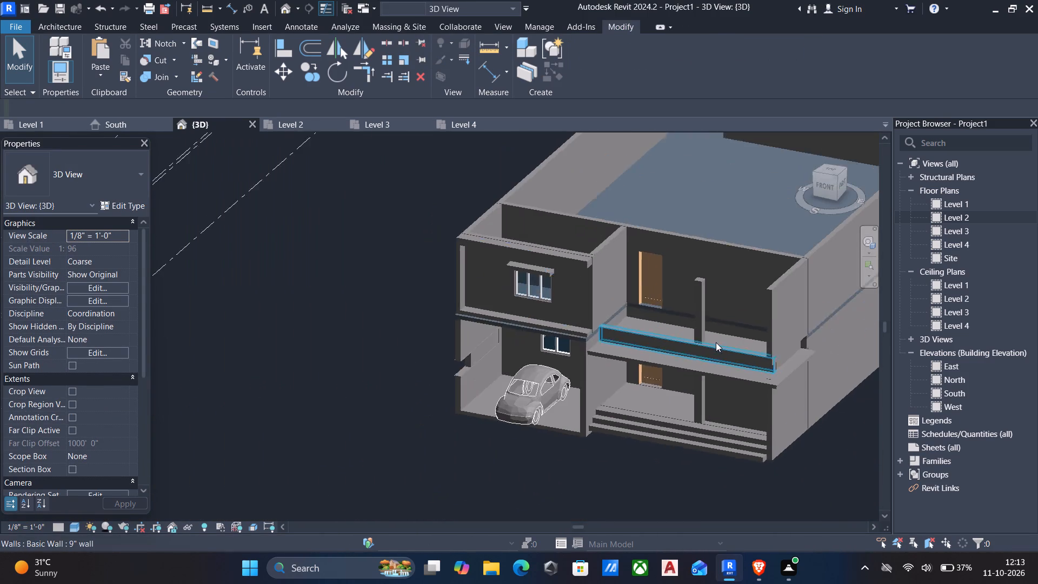
pyautogui.scroll(5, 648, 326)
pyautogui.scroll(5, 596, 314)
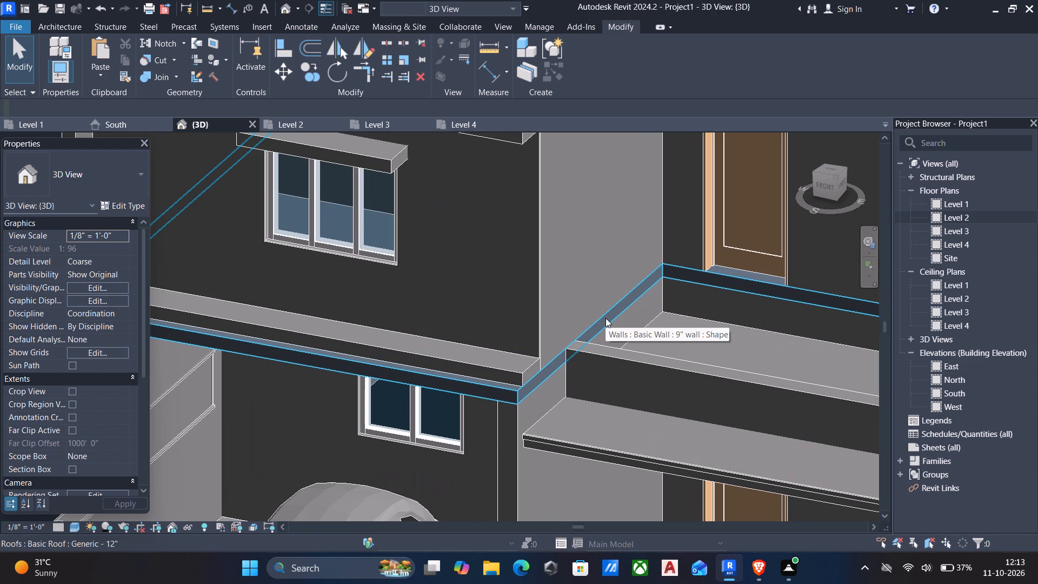
pyautogui.click(605, 318)
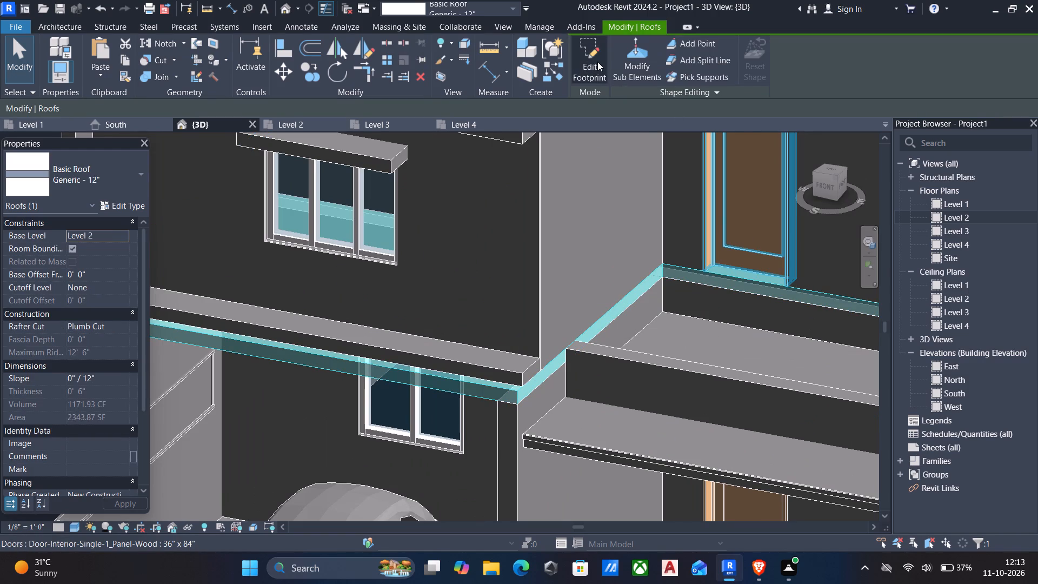
pyautogui.click(595, 60)
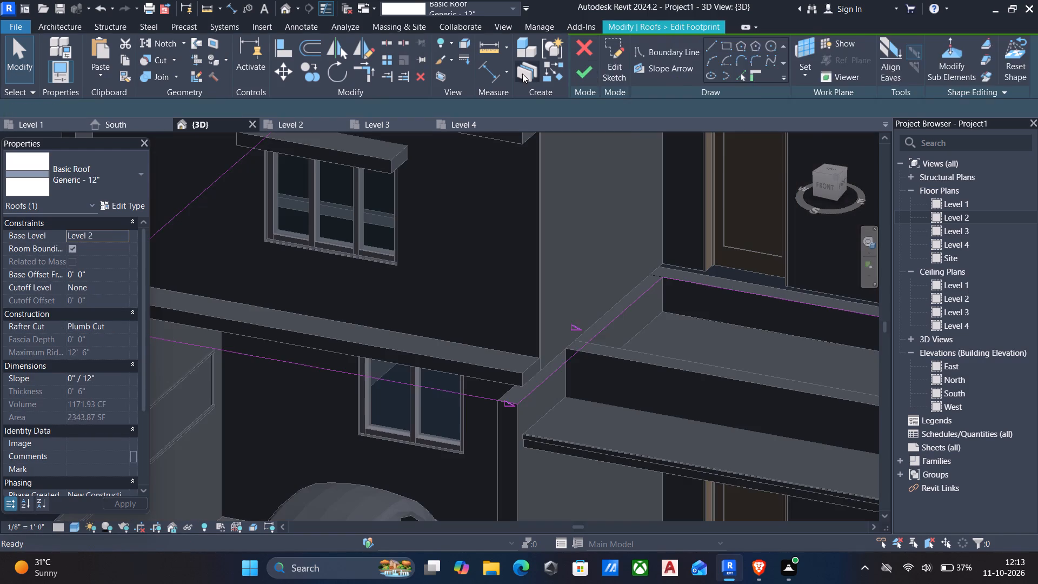
pyautogui.doubleClick(951, 219)
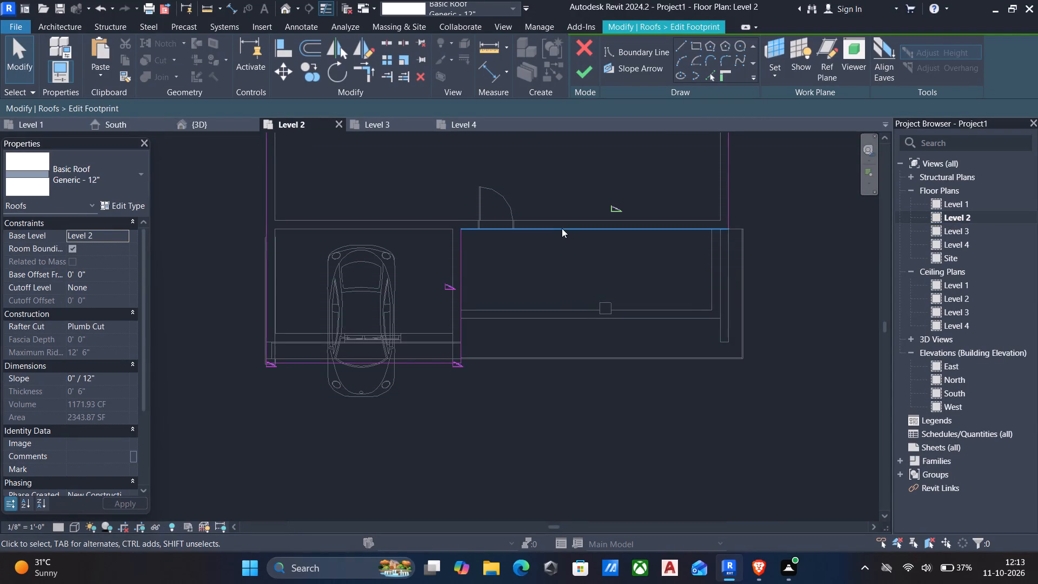
pyautogui.write('al')
pyautogui.click(568, 316)
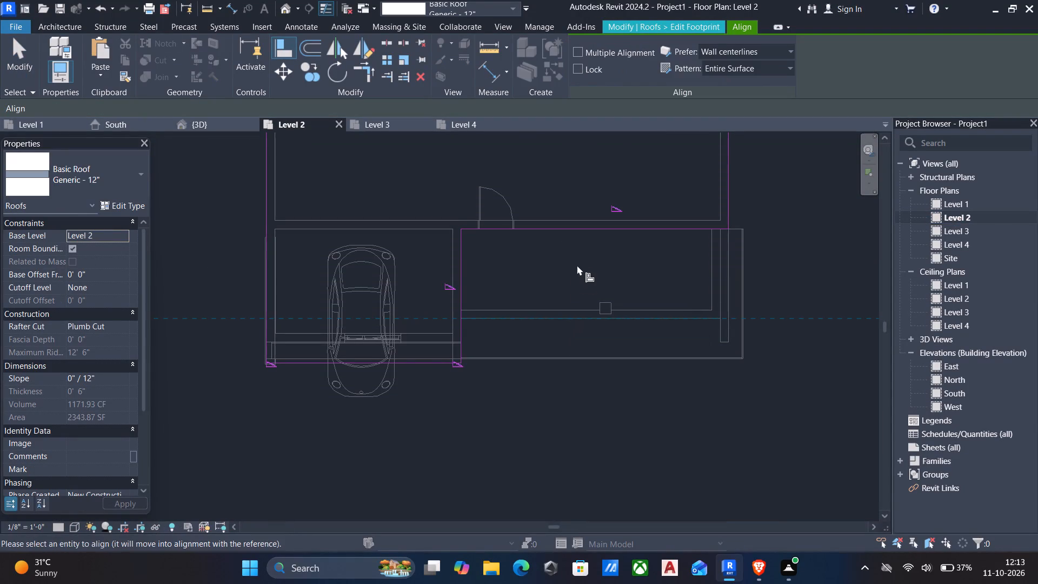
pyautogui.click(573, 231)
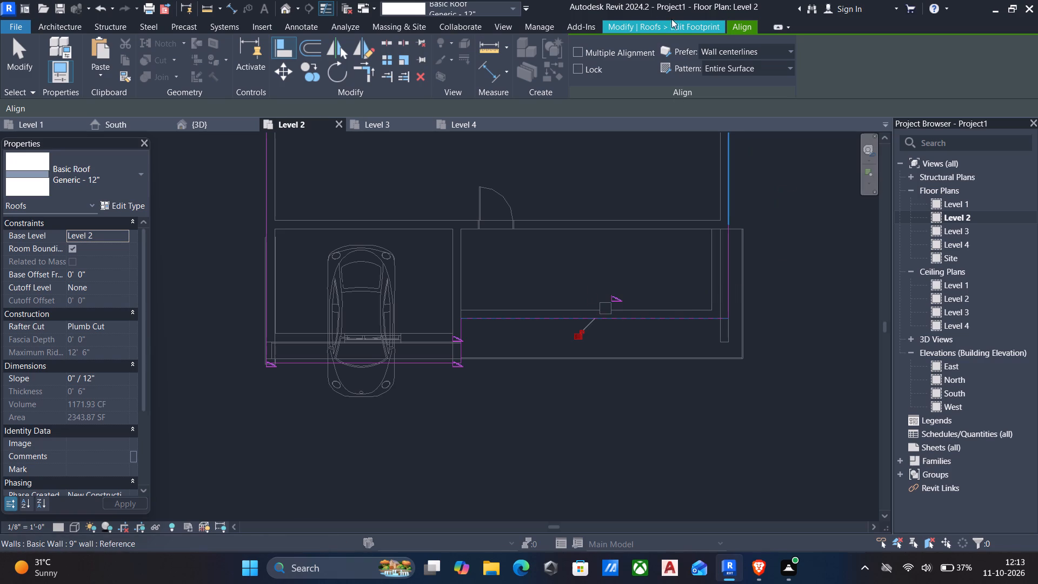
pyautogui.click(706, 23)
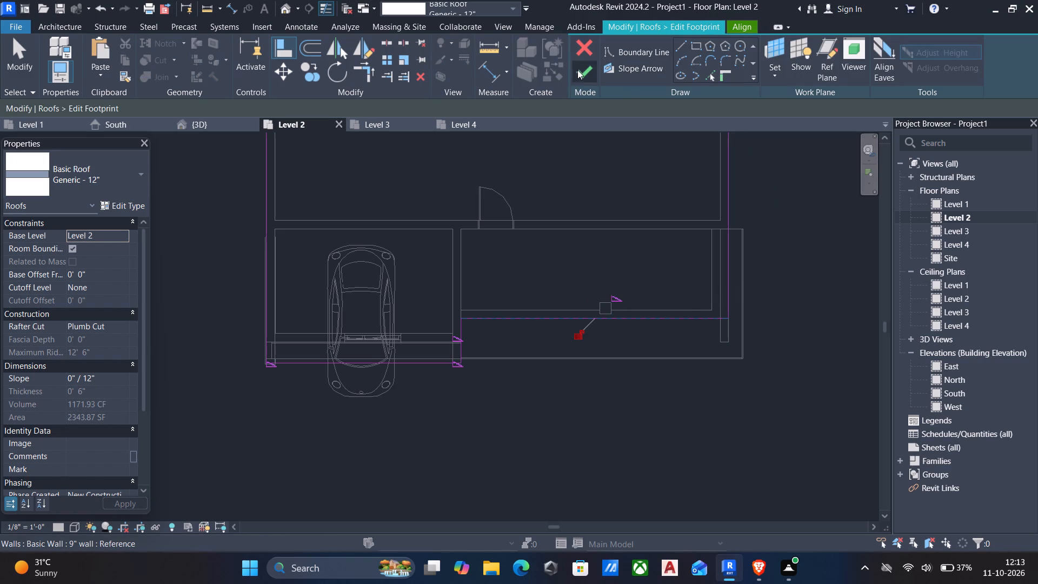
pyautogui.click(577, 69)
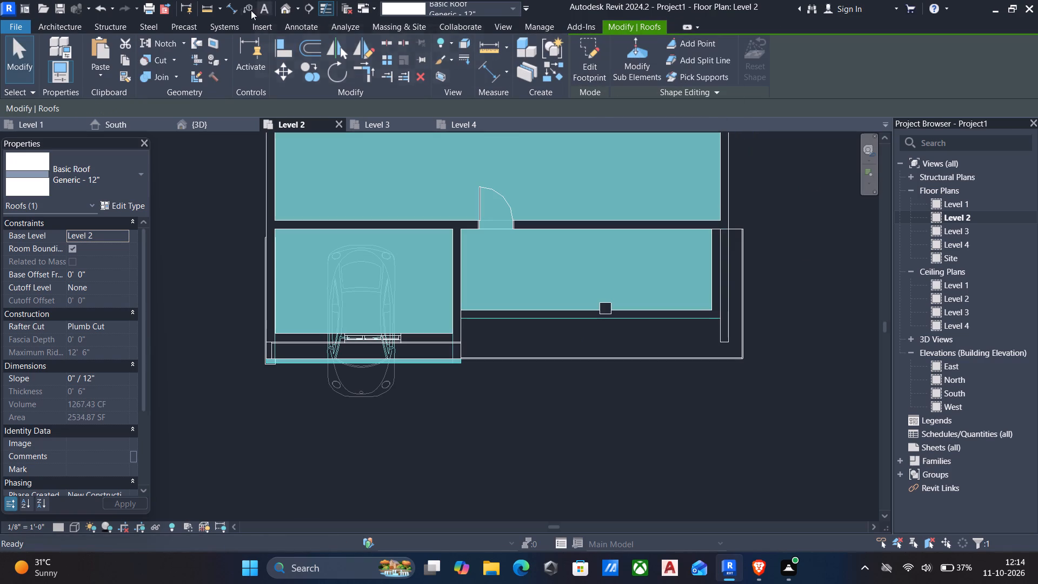
# Examine the extended balcony slab, its low walls and the column from the front, both sides and above.
pyautogui.click(287, 9)
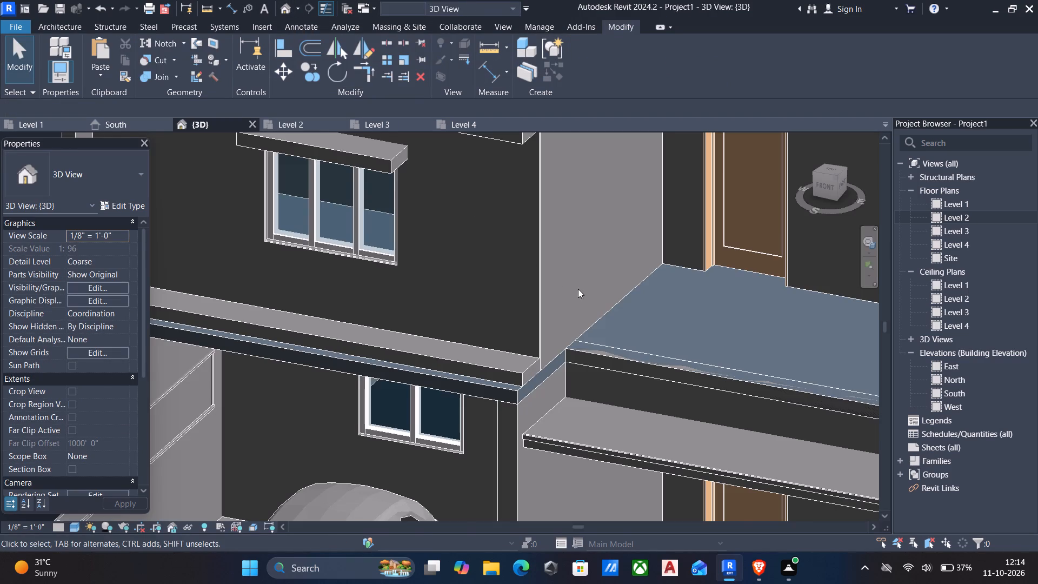
pyautogui.scroll(-8, 578, 290)
pyautogui.scroll(5, 690, 327)
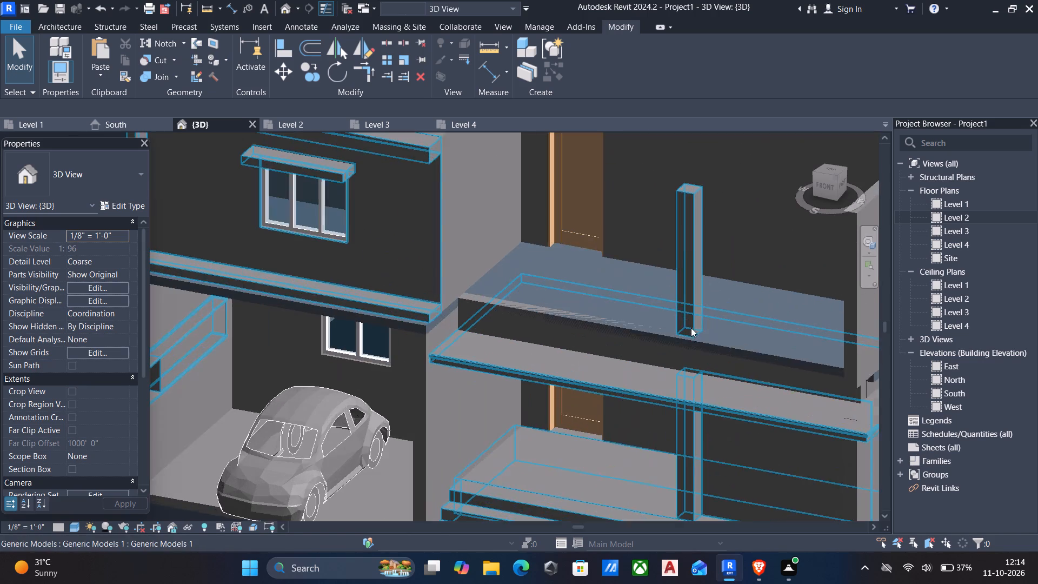
pyautogui.scroll(5, 693, 336)
pyautogui.press('Escape')
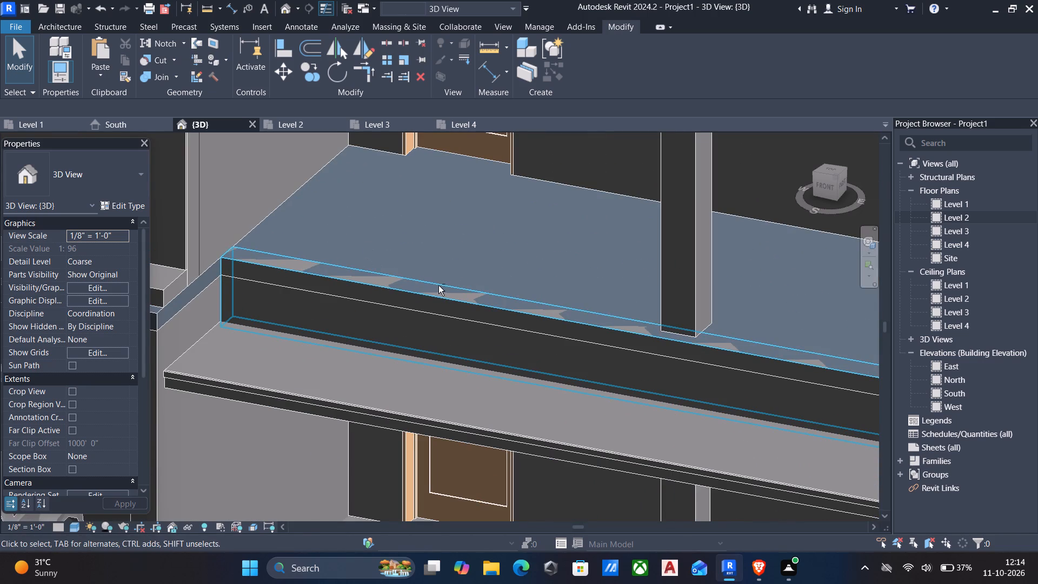
pyautogui.keyDown('shift'); pyautogui.moveTo(439, 287); pyautogui.dragTo(533, 285, button='middle'); pyautogui.keyUp('shift')
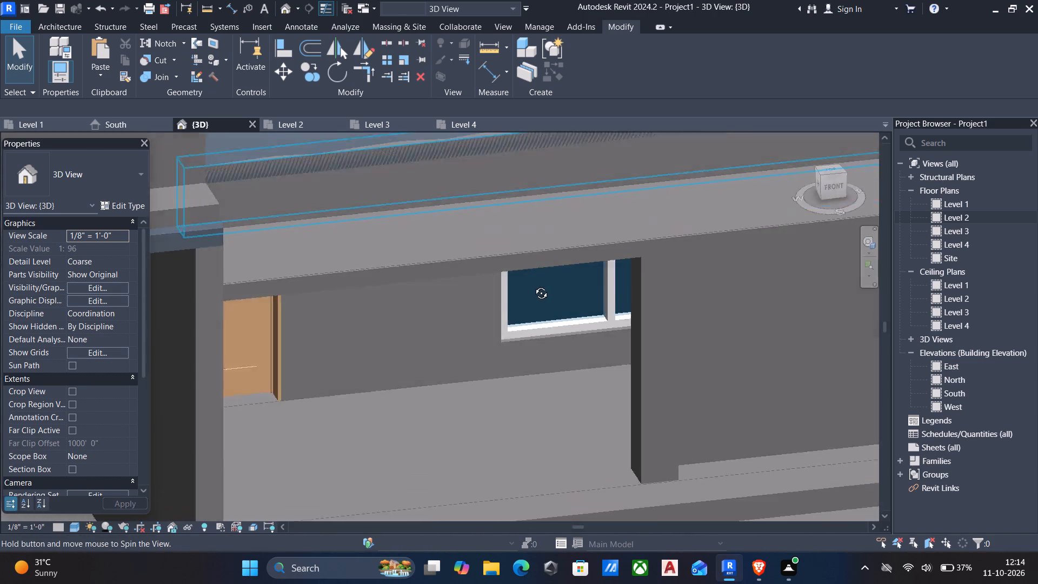
pyautogui.keyDown('shift'); pyautogui.moveTo(533, 285); pyautogui.dragTo(547, 281, button='middle'); pyautogui.keyUp('shift')
pyautogui.scroll(-6, 549, 278)
pyautogui.moveTo(548, 282); pyautogui.dragTo(535, 346, button='middle')
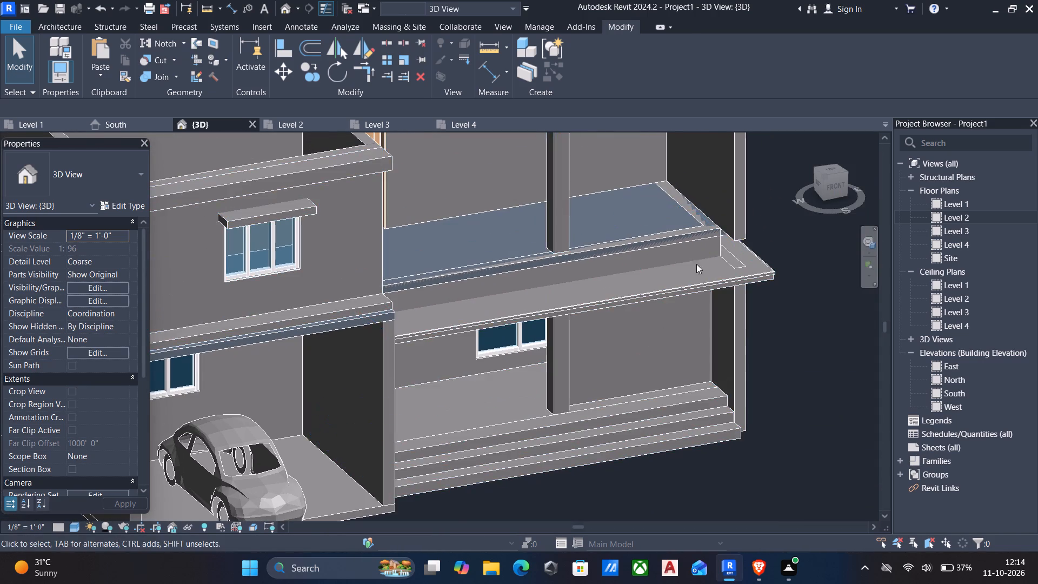
pyautogui.moveTo(689, 261); pyautogui.dragTo(605, 363, button='middle')
pyautogui.moveTo(485, 364); pyautogui.dragTo(480, 341, button='middle')
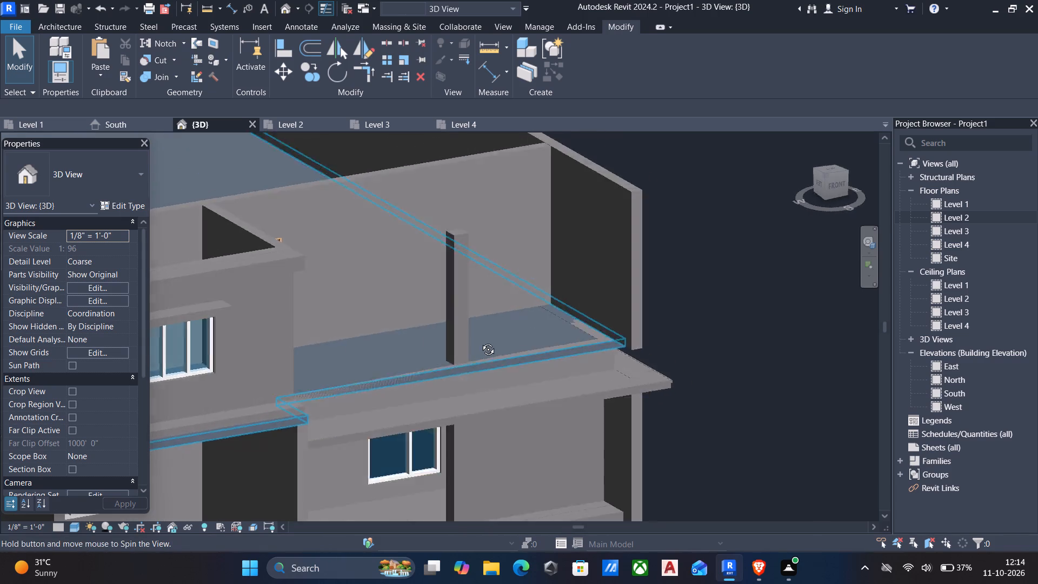
pyautogui.moveTo(480, 341); pyautogui.dragTo(408, 308, button='middle')
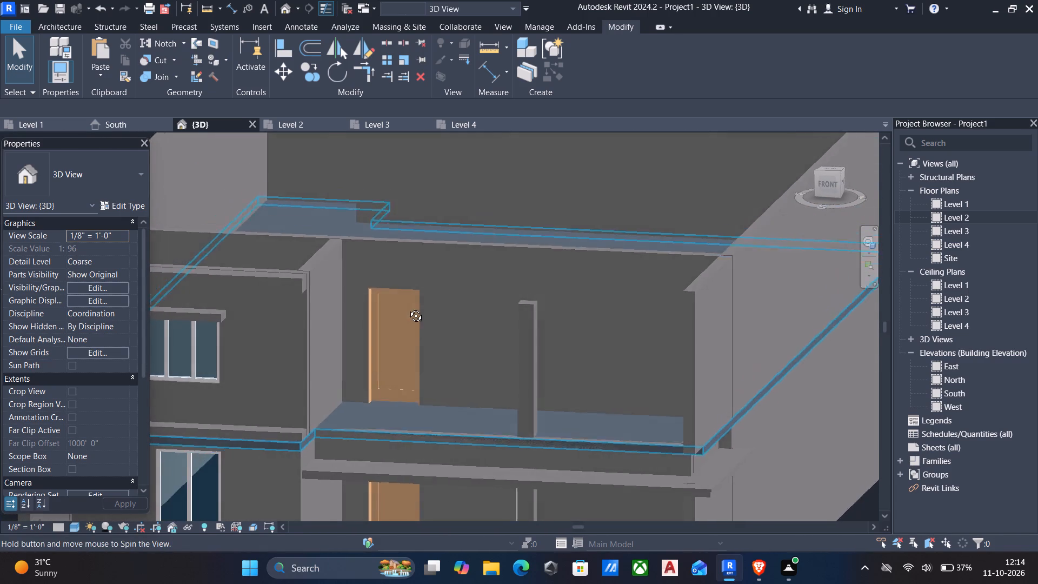
pyautogui.moveTo(408, 308); pyautogui.dragTo(409, 268, button='middle')
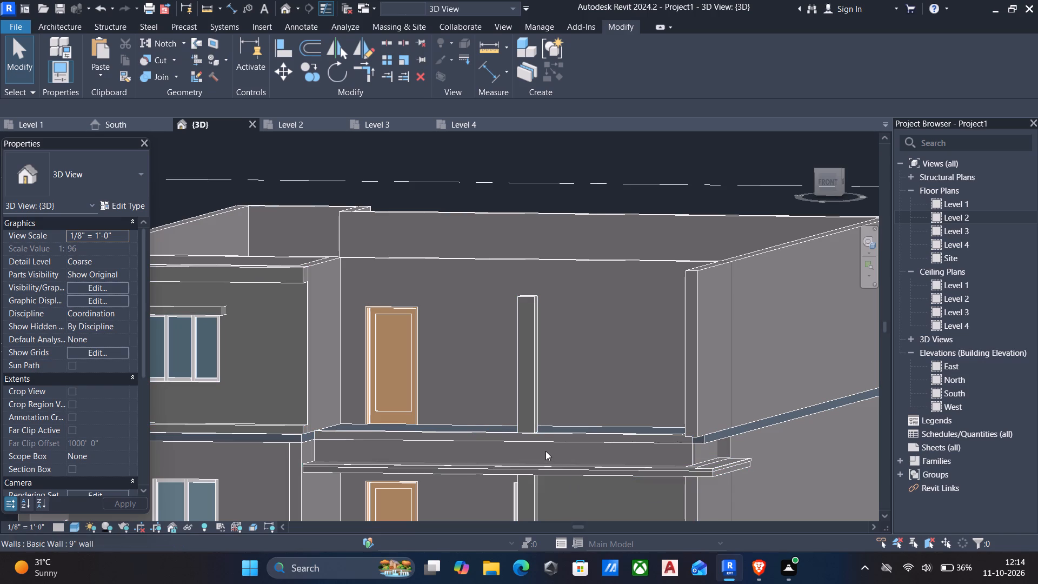
# Edit the facade's in-place generic model and start an extrusion with its work plane on the front face of the upper window surround.
pyautogui.scroll(-3, 533, 451)
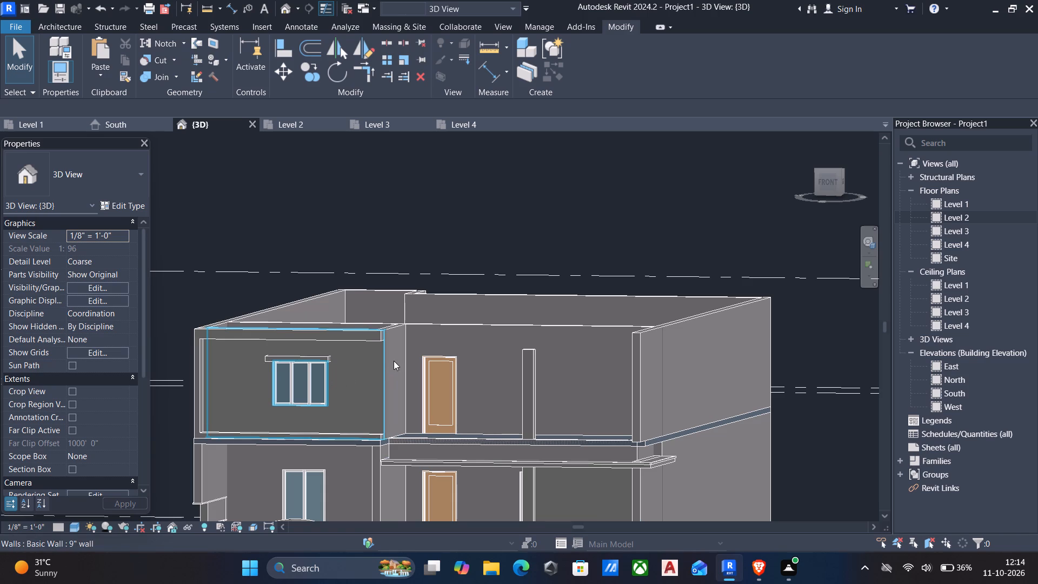
pyautogui.click(324, 337)
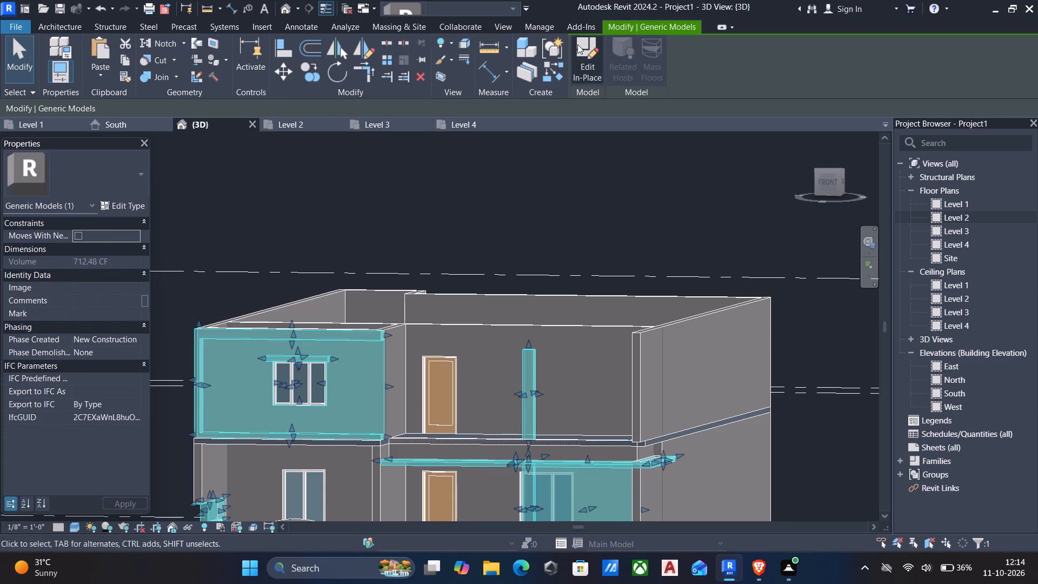
pyautogui.click(578, 47)
pyautogui.click(36, 24)
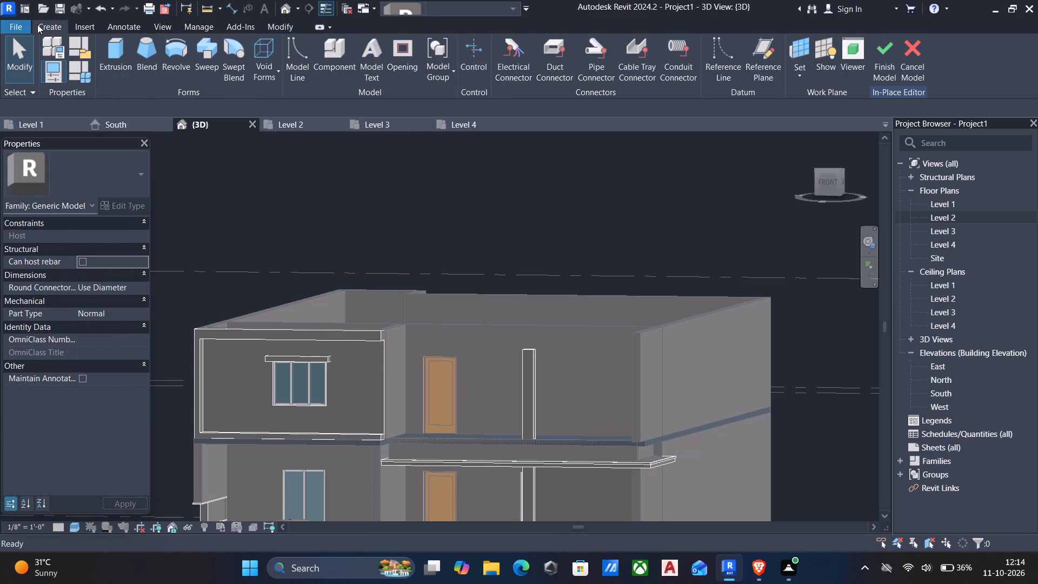
pyautogui.click(119, 52)
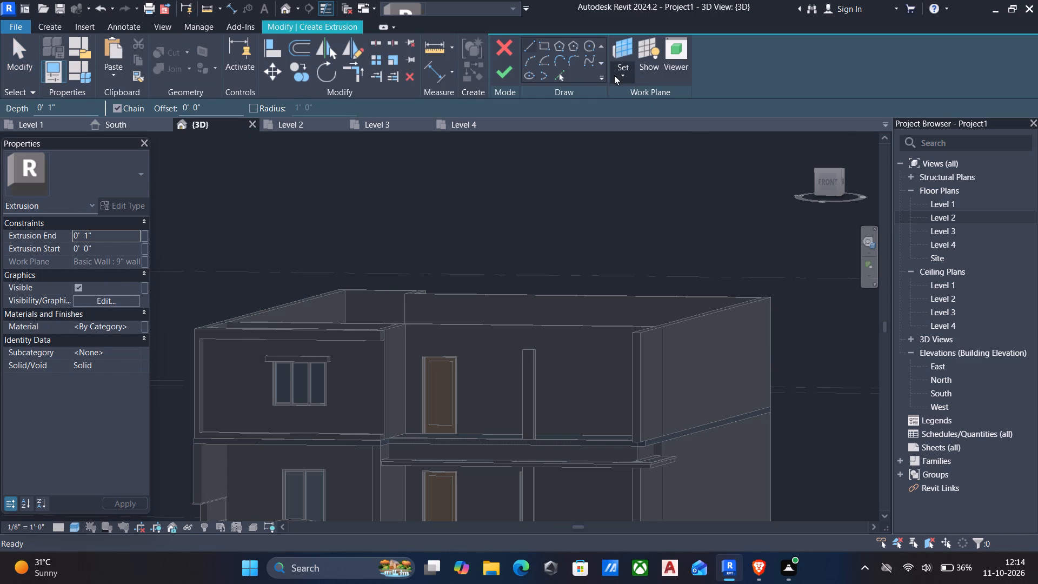
pyautogui.click(614, 75)
pyautogui.click(645, 125)
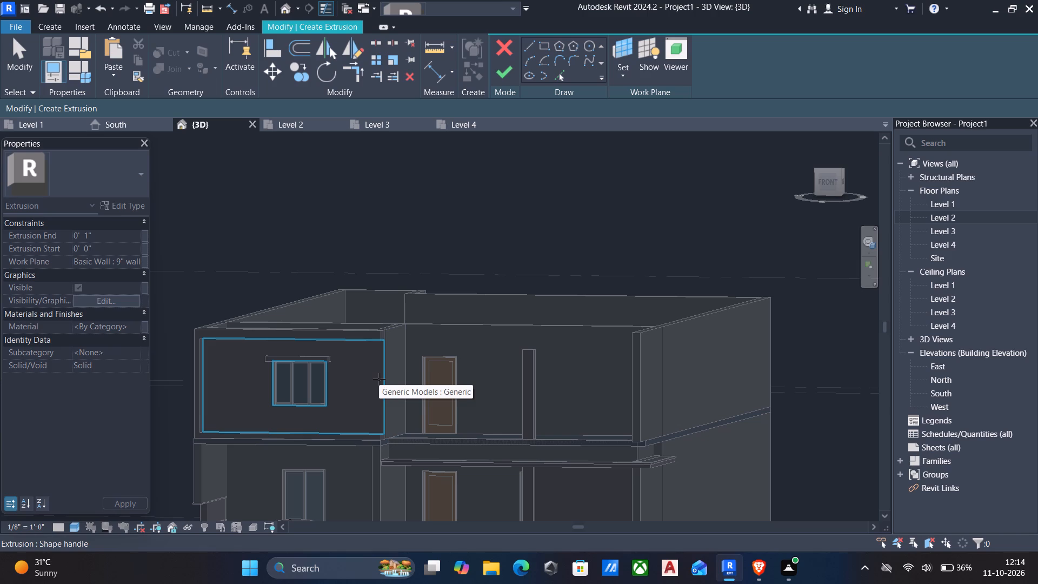
pyautogui.click(379, 379)
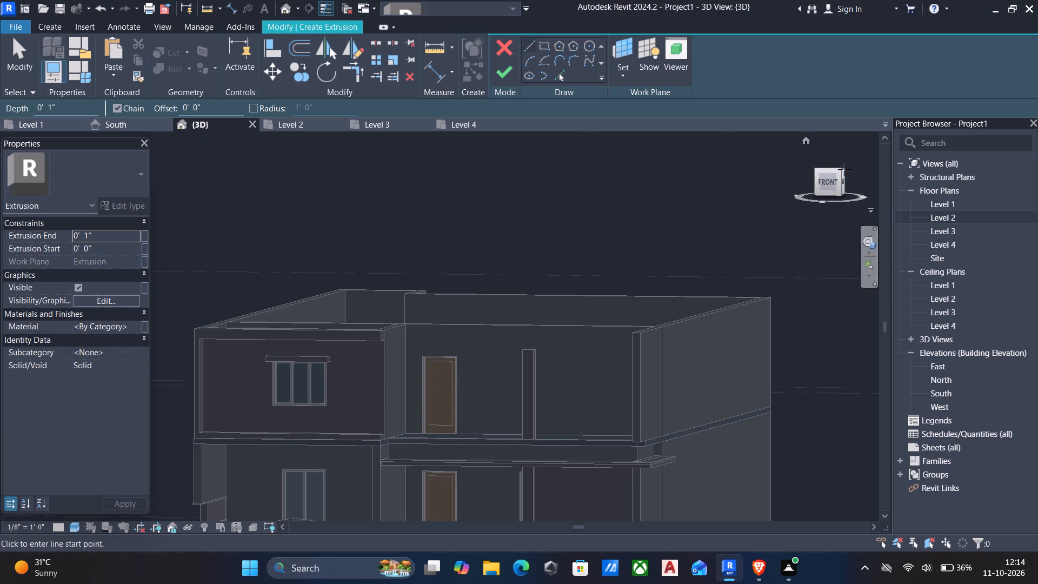
# In the front view, sketch a rectangle about 26'-4" by 9'-1" from the surround's upper inner edge to the roof-slab corner beyond the balcony.
pyautogui.click(827, 184)
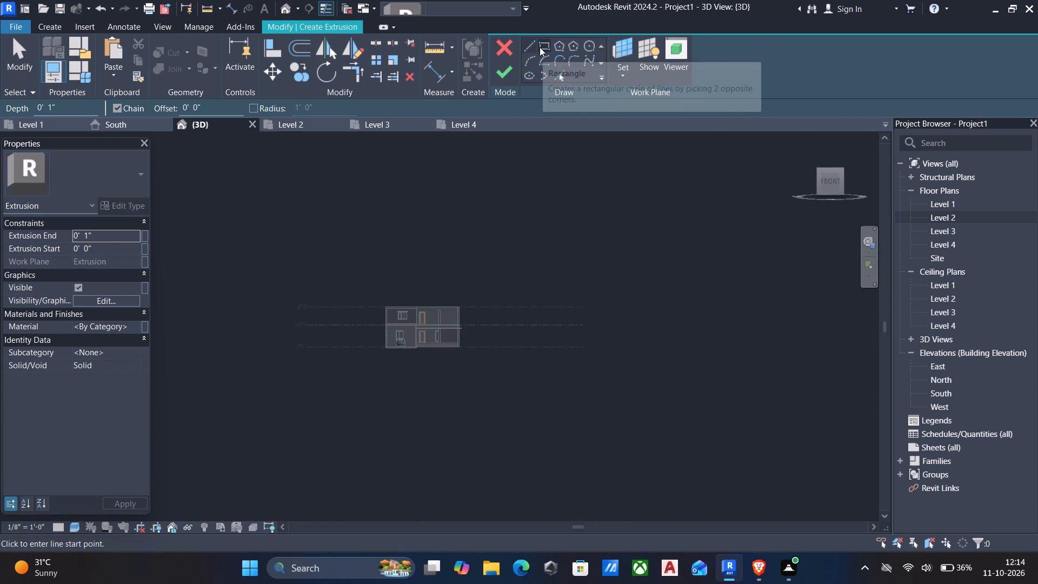
pyautogui.click(540, 44)
pyautogui.scroll(4, 429, 297)
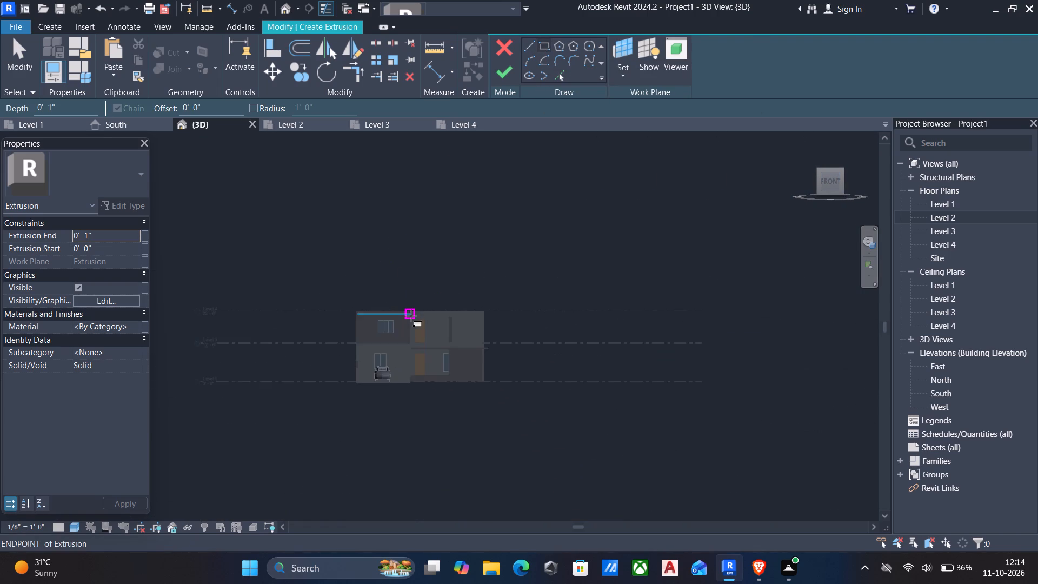
pyautogui.scroll(6, 408, 315)
pyautogui.scroll(5, 344, 368)
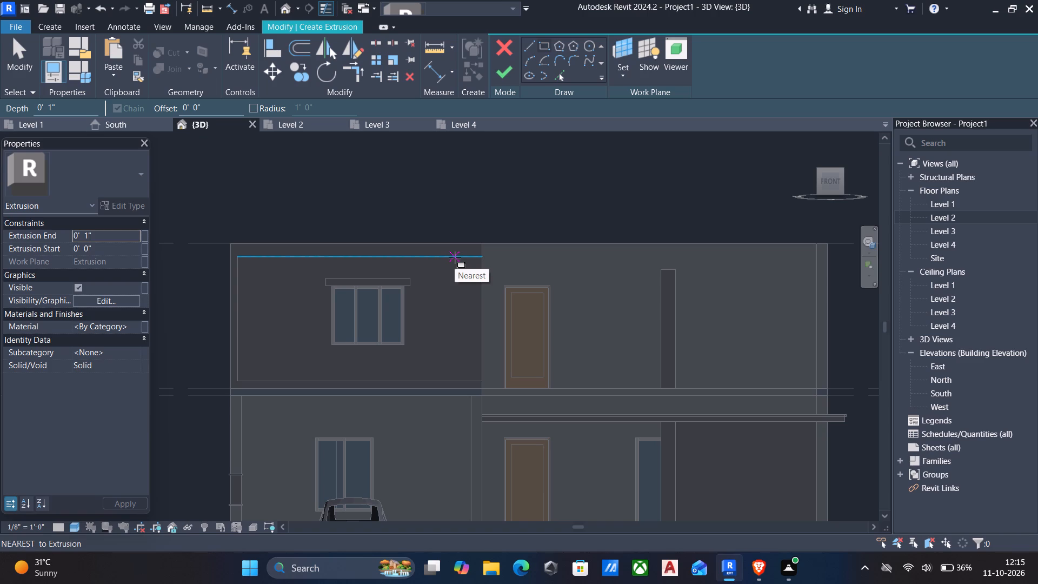
pyautogui.click(446, 258)
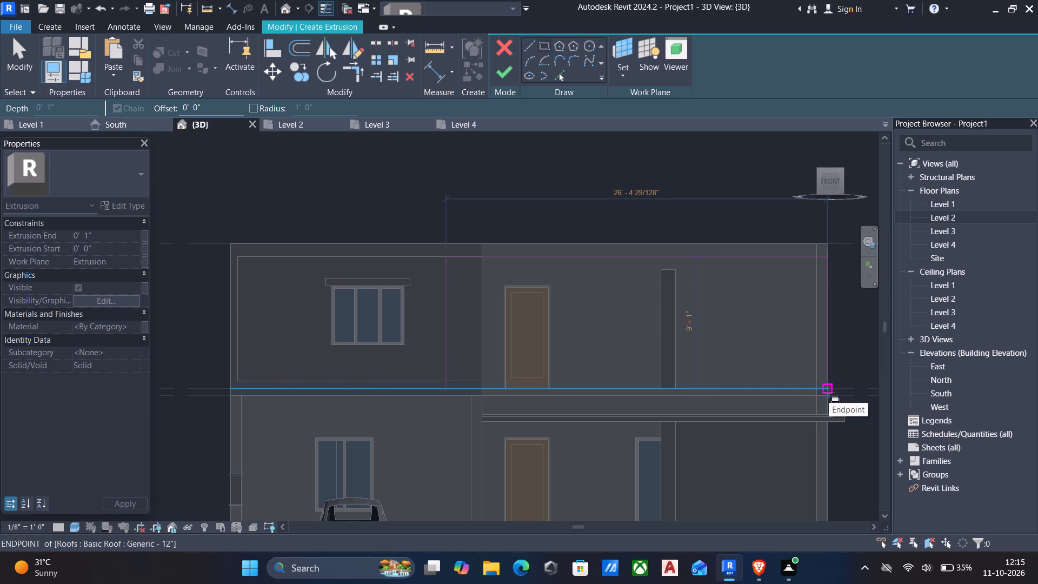
pyautogui.click(829, 391)
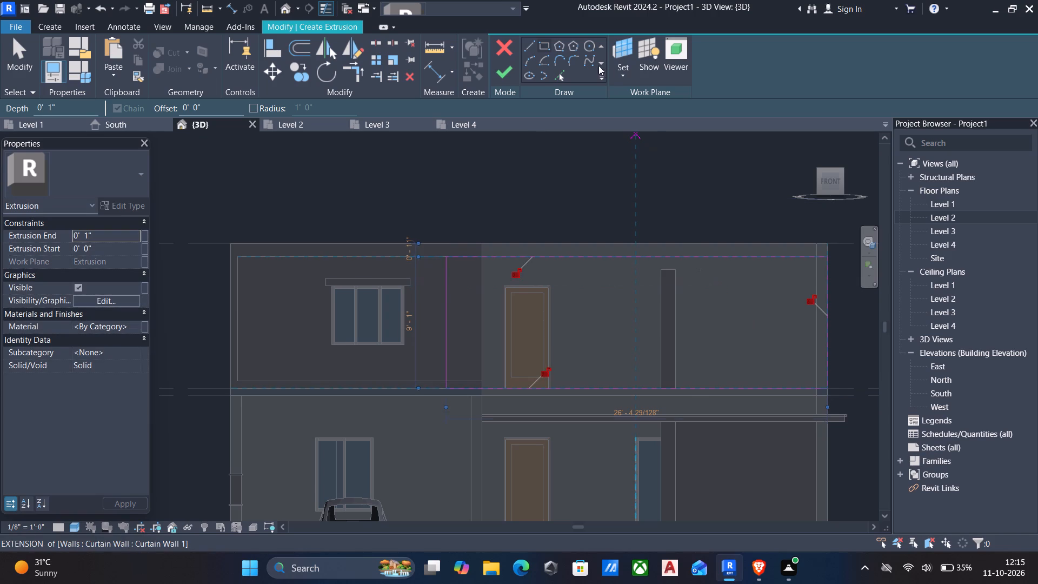
# Sketch a second rectangle inside the balcony rectangle, offset 6" inward from it.
pyautogui.click(543, 44)
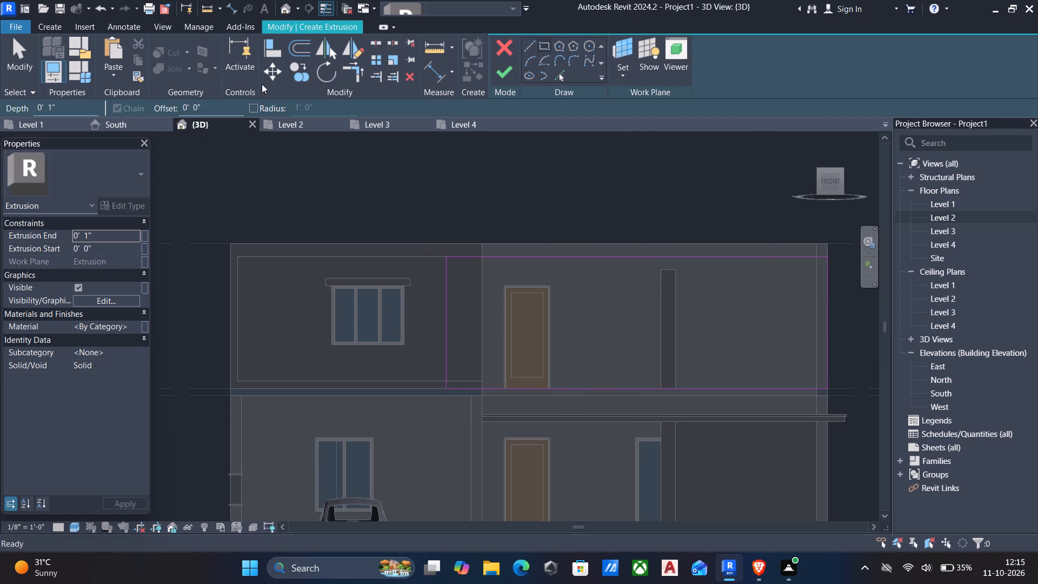
pyautogui.moveTo(236, 108); pyautogui.dragTo(58, 101)
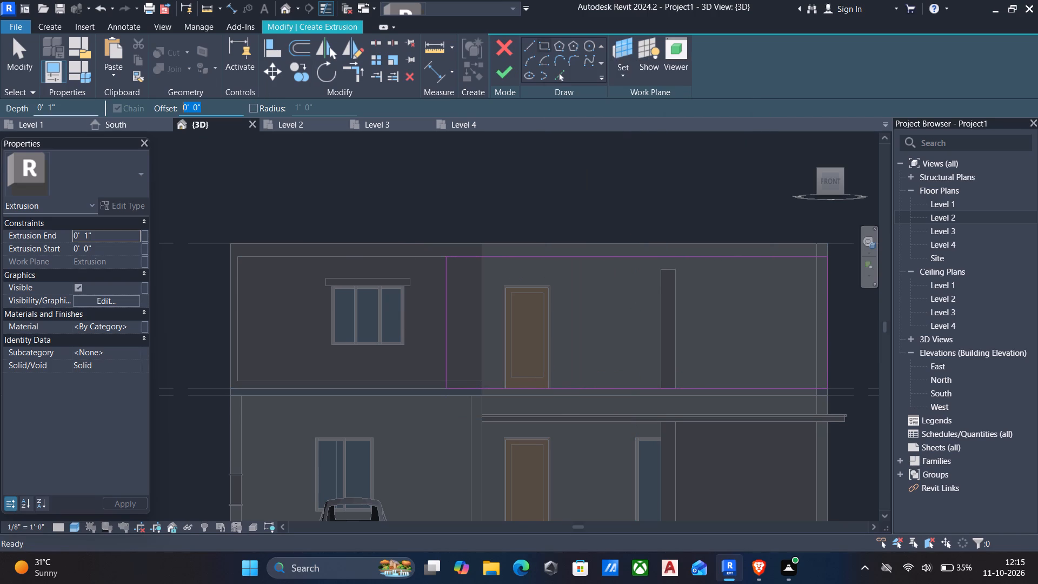
pyautogui.press('6')
pyautogui.hotkey('shift', '"')
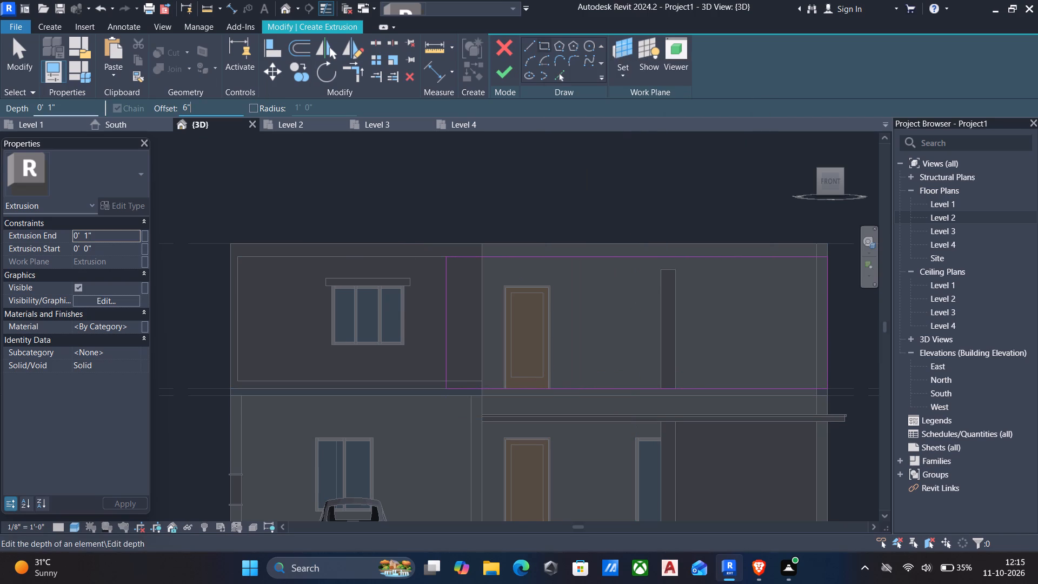
pyautogui.click(449, 257)
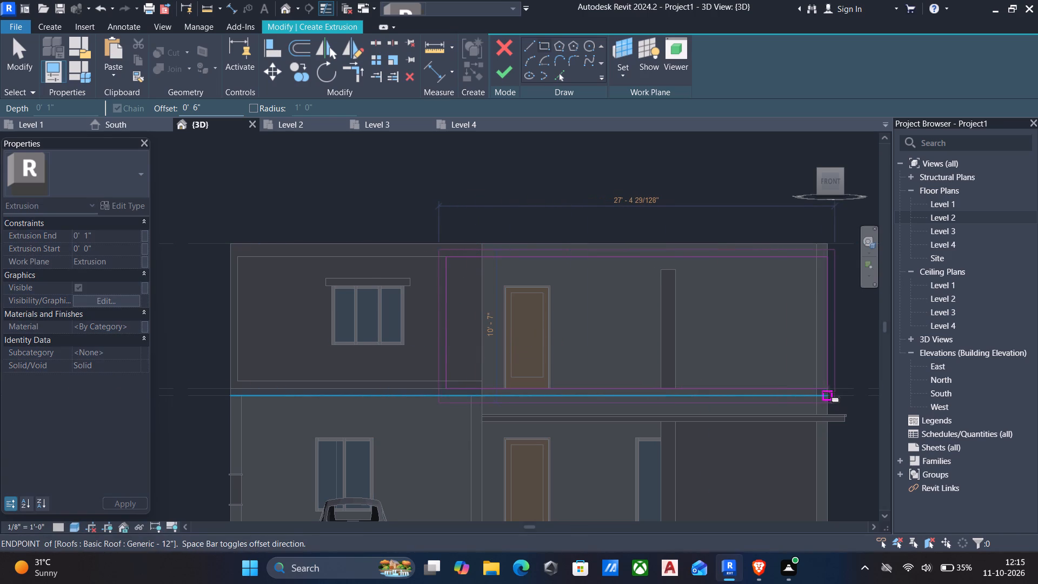
pyautogui.press('space')
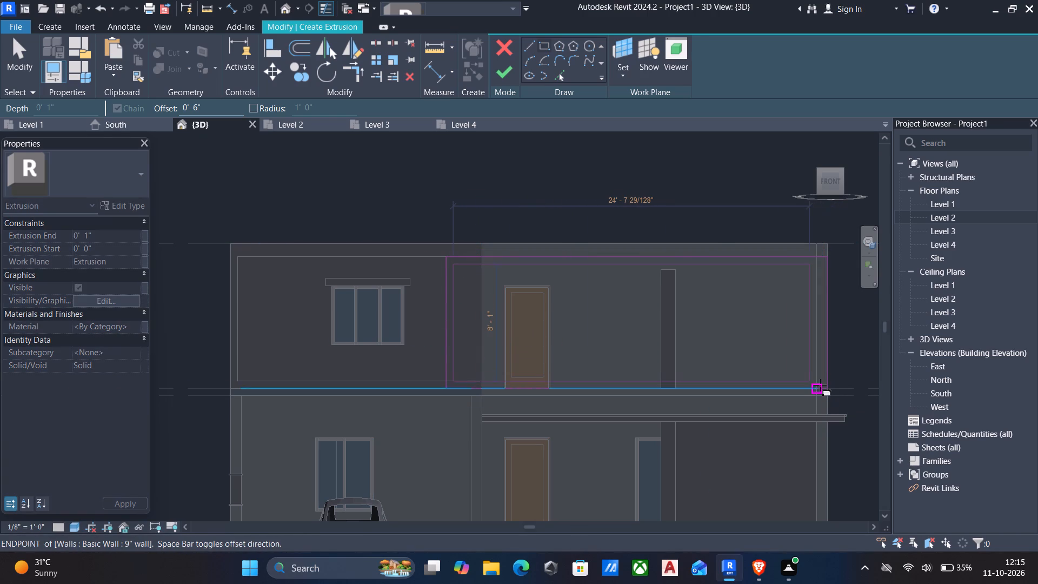
pyautogui.click(827, 391)
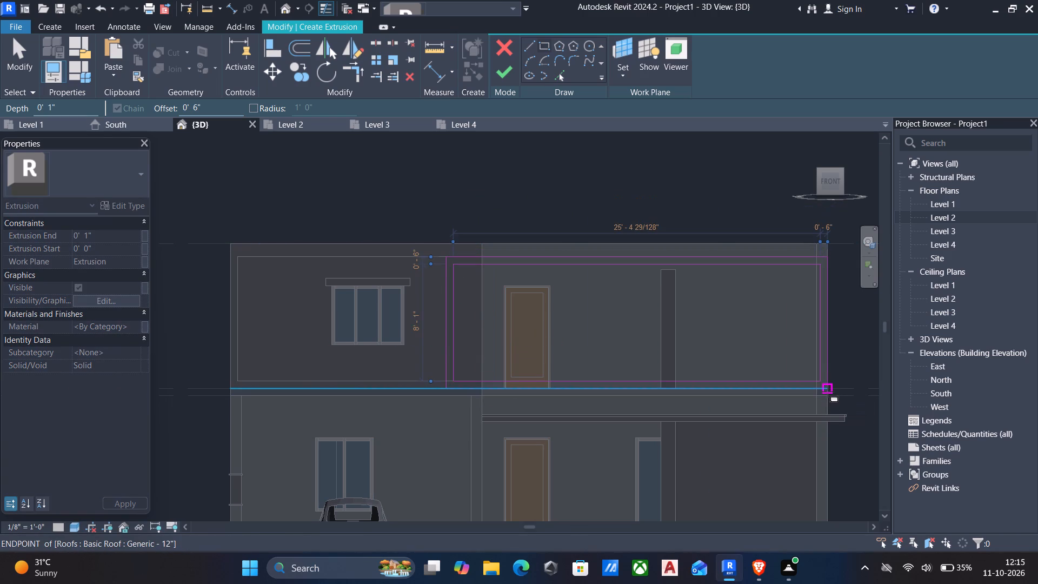
pyautogui.press('Escape')
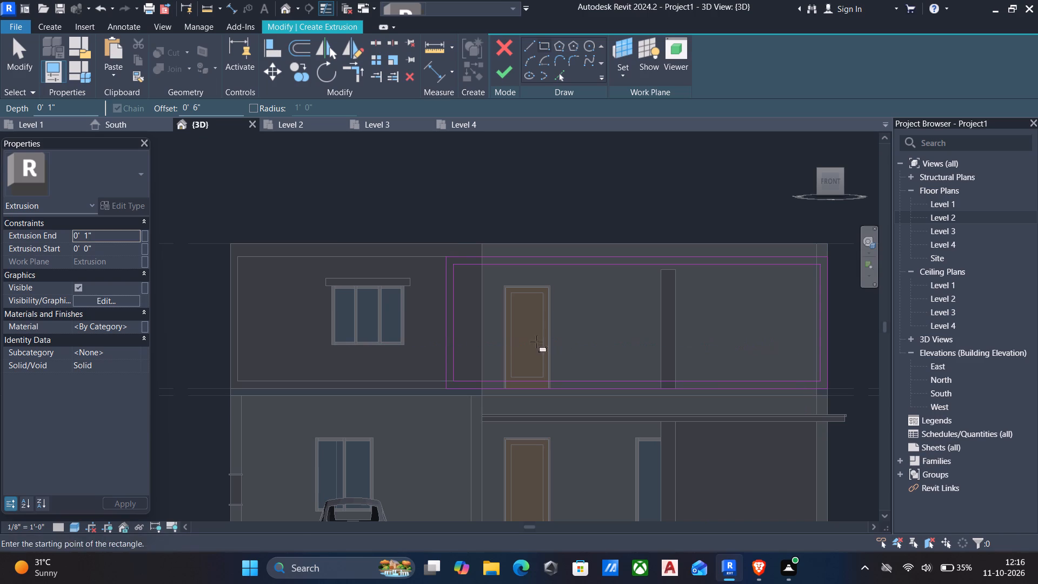
pyautogui.press('Escape')
# Set both vertical sides of the inner rectangle to 1' from the outer rectangle's sides.
pyautogui.click(457, 347)
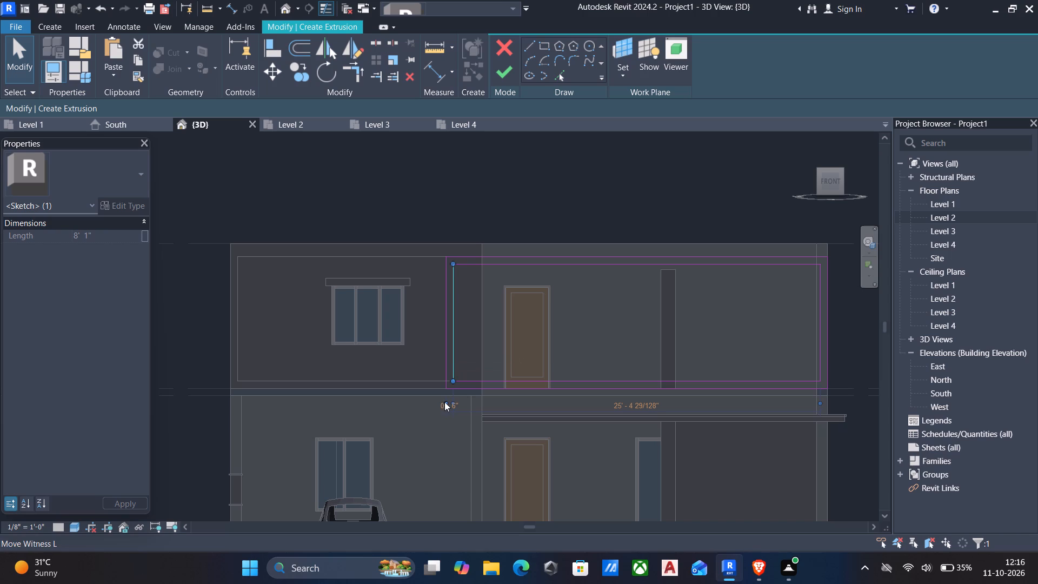
pyautogui.scroll(10, 447, 407)
pyautogui.click(455, 406)
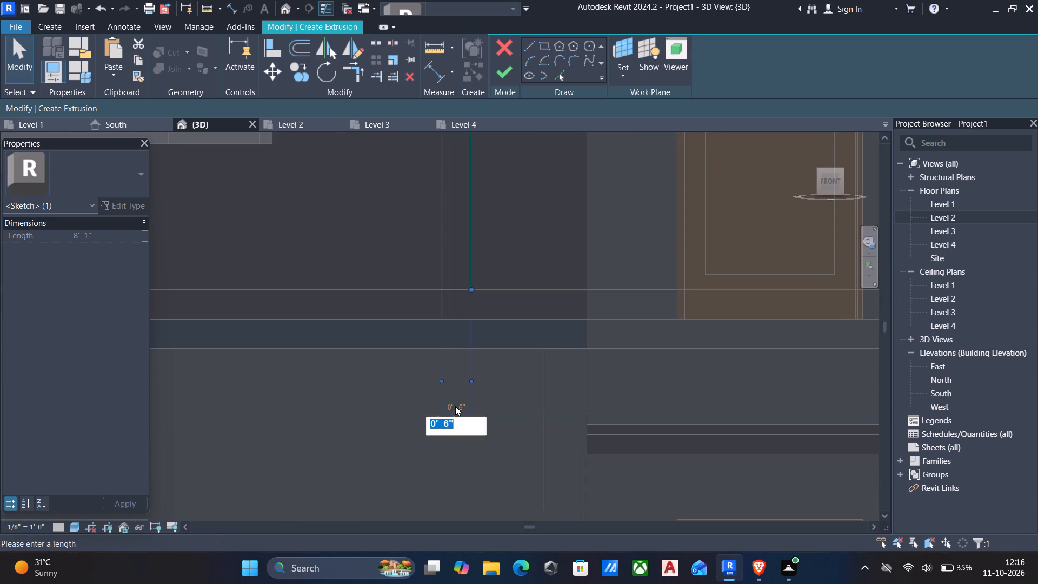
pyautogui.write("1'")
pyautogui.press('Return')
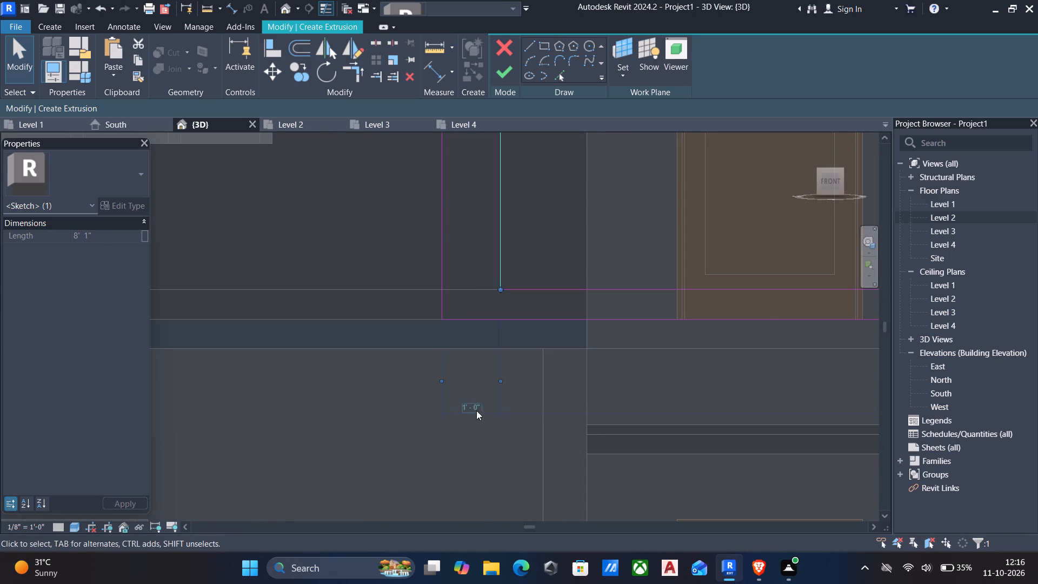
pyautogui.scroll(-6, 480, 415)
pyautogui.scroll(-4, 542, 415)
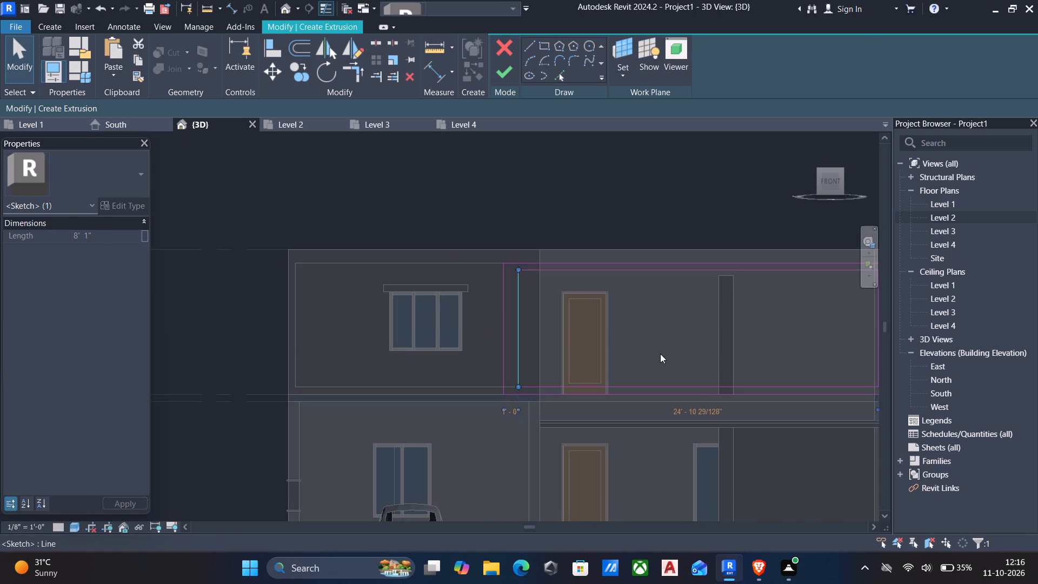
pyautogui.scroll(-6, 551, 360)
pyautogui.scroll(5, 699, 340)
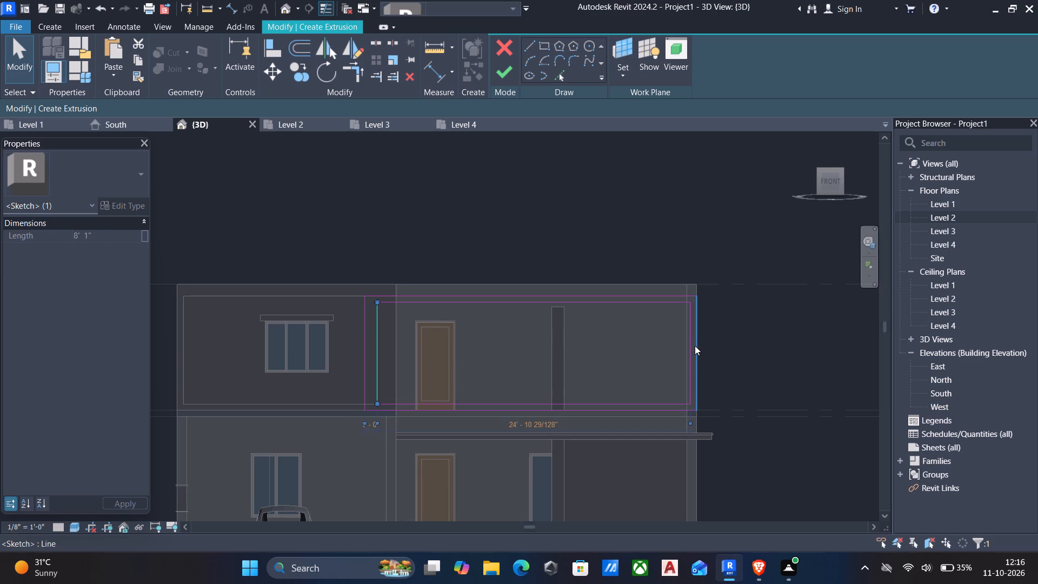
pyautogui.click(690, 351)
pyautogui.scroll(2, 698, 399)
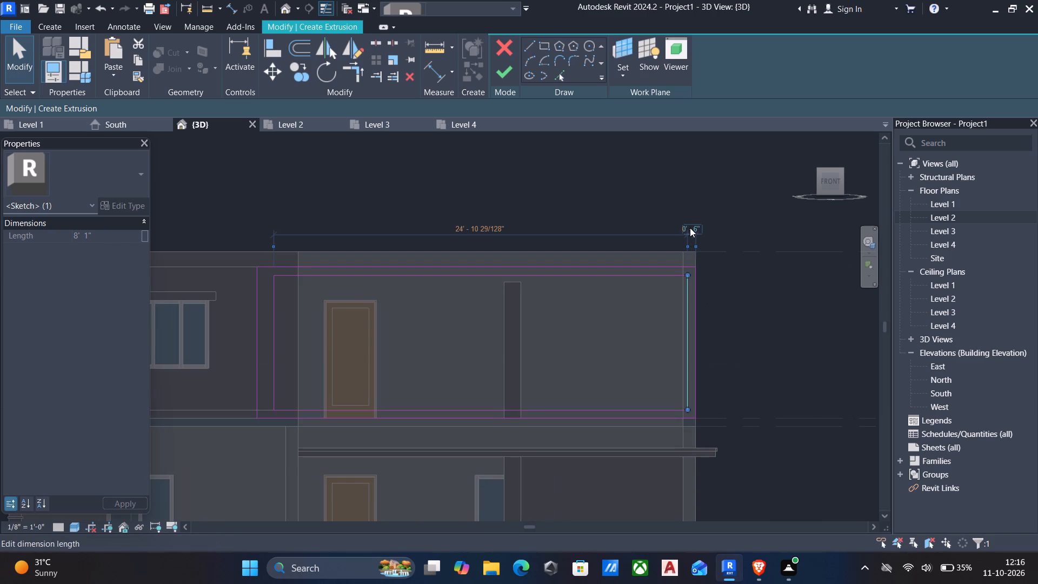
pyautogui.click(690, 228)
pyautogui.write("1'")
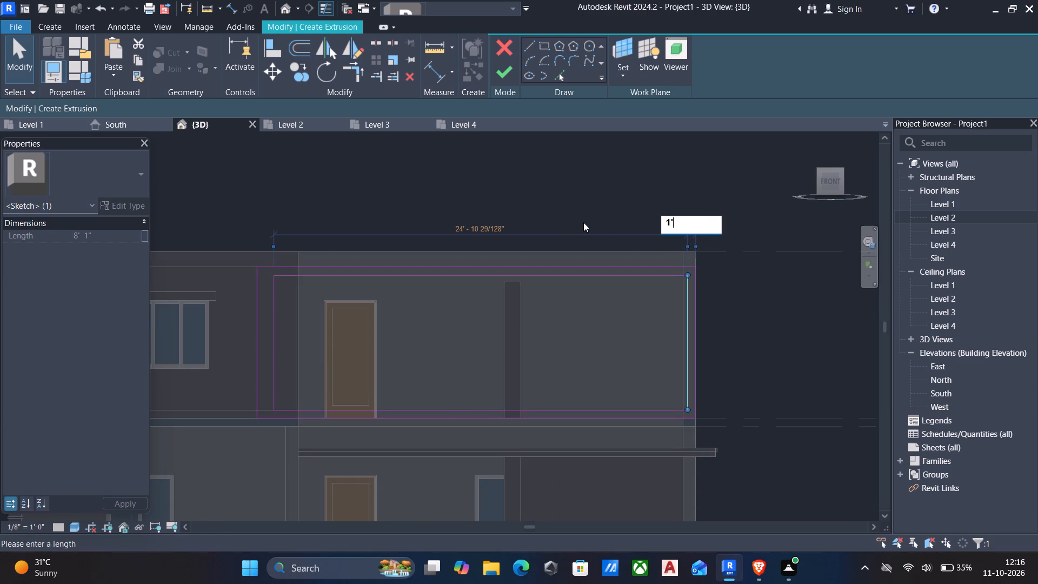
pyautogui.press('Return')
pyautogui.press('Escape')
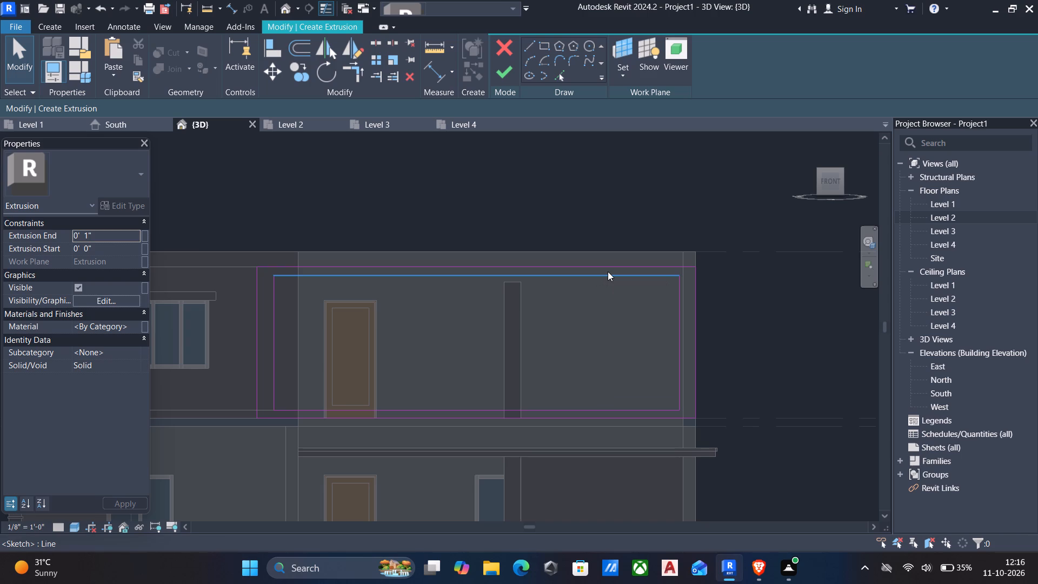
# Set the inner rectangle's top line 1' below the outer top line and nudge its bottom line up to 10" above the outer bottom line.
pyautogui.click(606, 274)
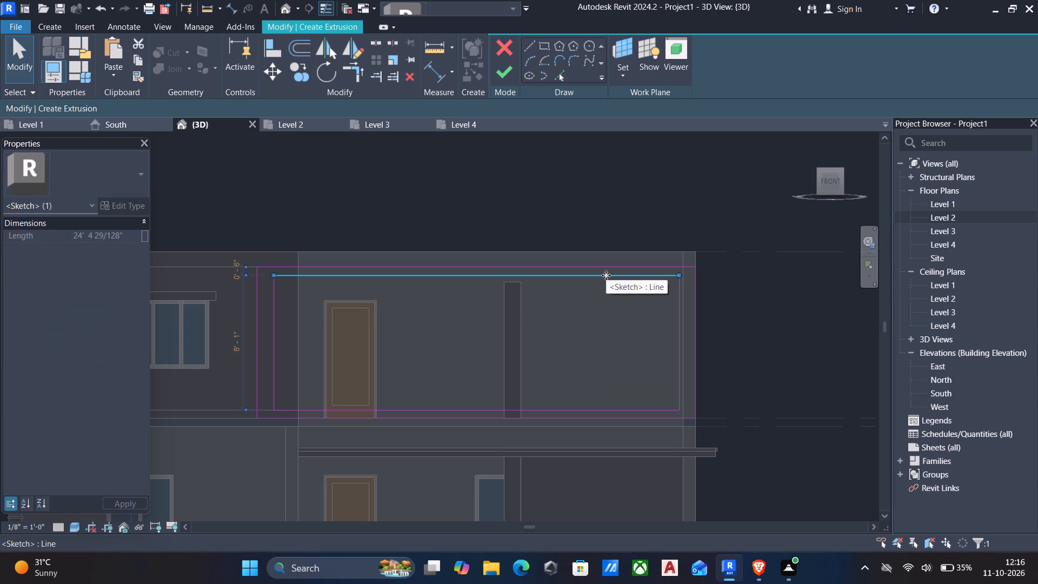
pyautogui.click(234, 270)
pyautogui.write("1'")
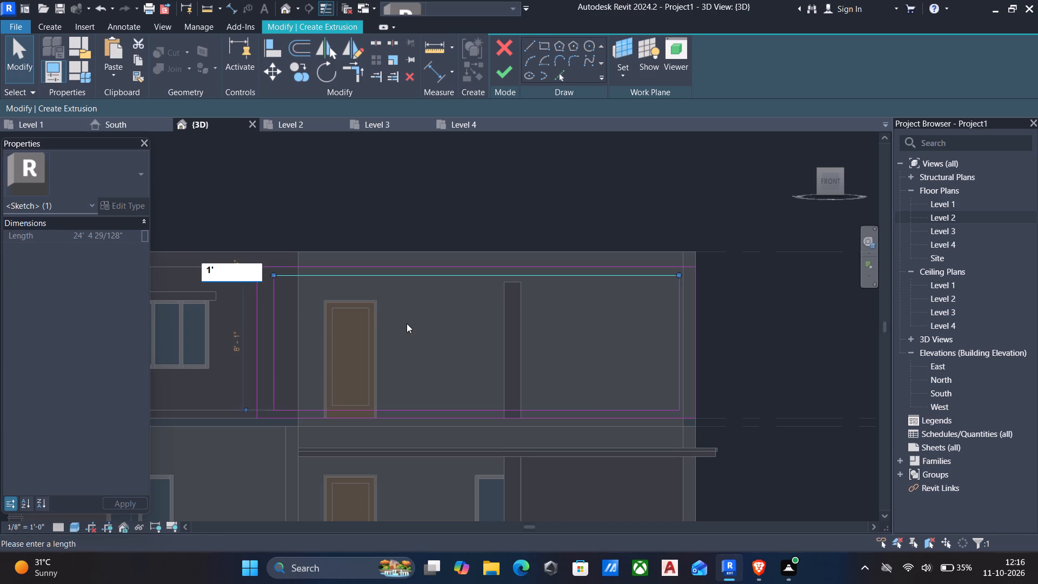
pyautogui.press('Return')
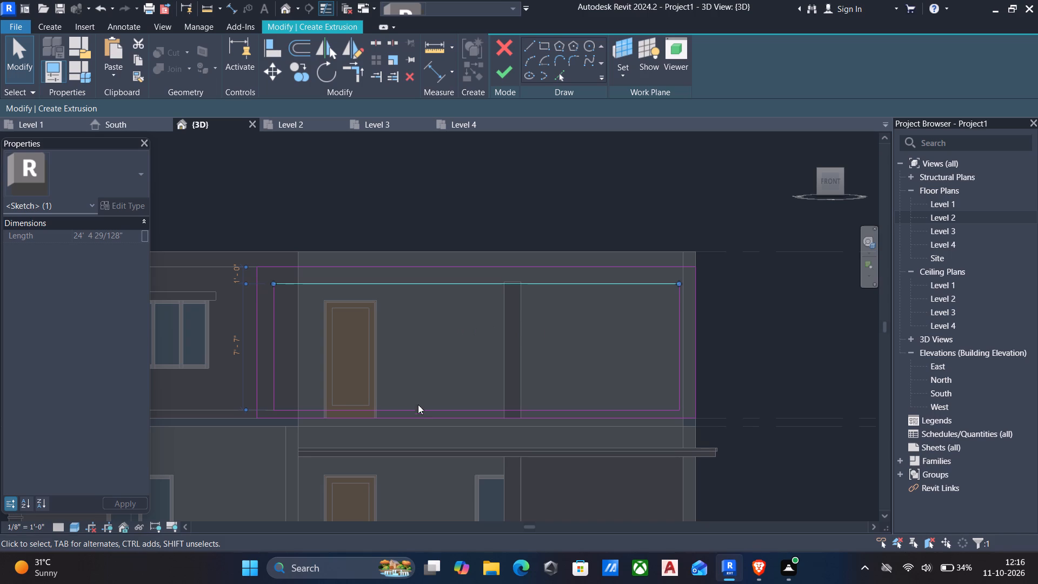
pyautogui.click(412, 410)
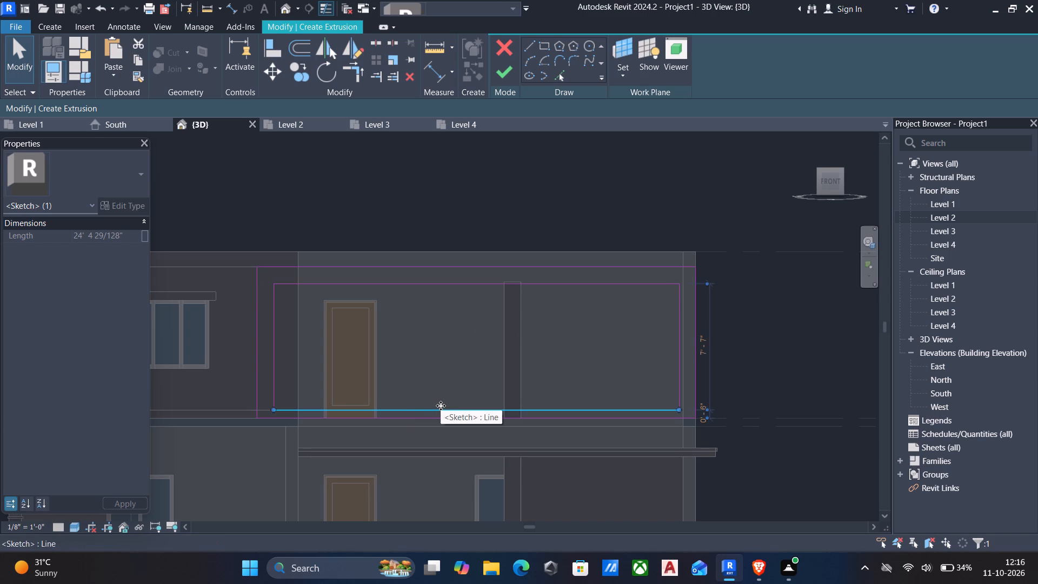
pyautogui.press('Up')
pyautogui.press('Up')
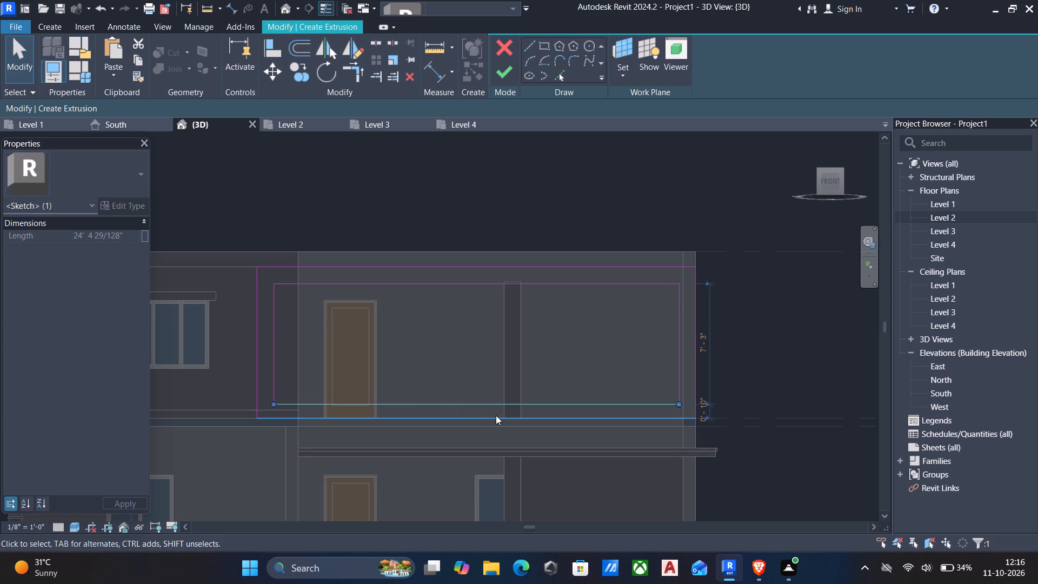
pyautogui.press('Escape')
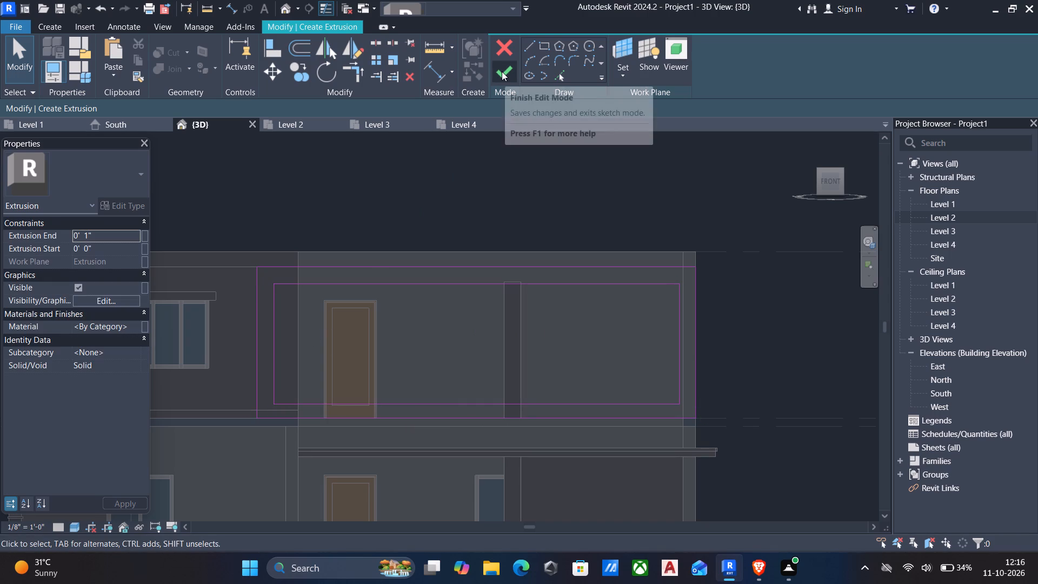
# Finish the sketch of the balcony frame extrusion and view the frame against the facade from above.
pyautogui.click(502, 71)
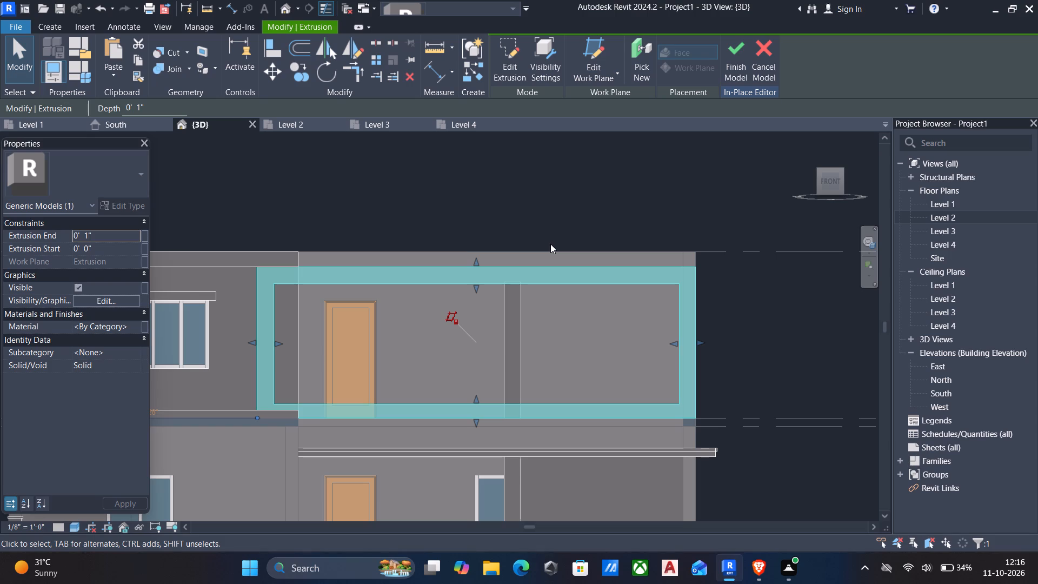
pyautogui.scroll(-3, 533, 240)
pyautogui.keyDown('shift'); pyautogui.moveTo(504, 221); pyautogui.dragTo(540, 346, button='middle'); pyautogui.keyUp('shift')
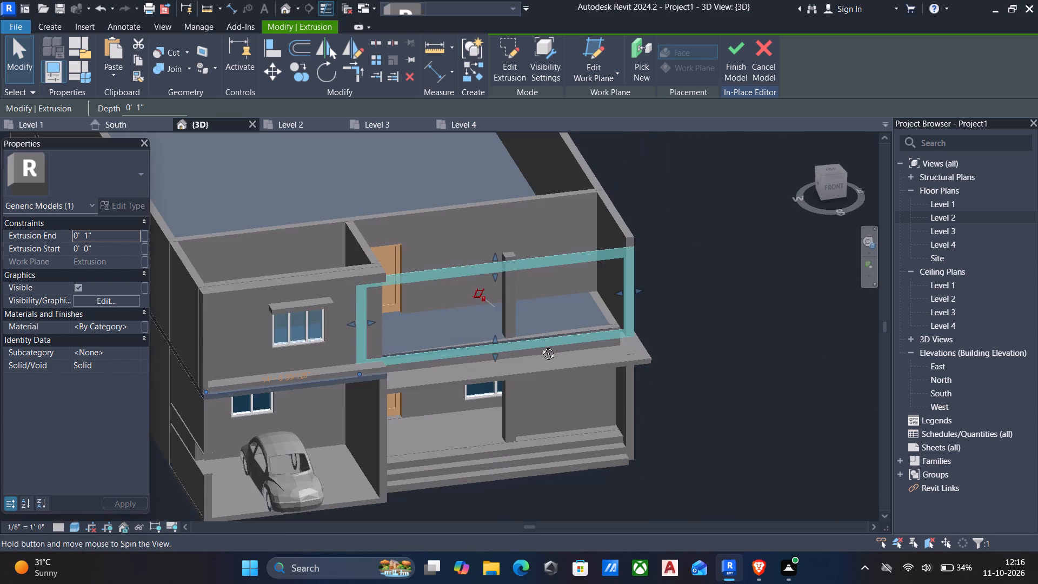
pyautogui.keyDown('shift'); pyautogui.moveTo(540, 346); pyautogui.dragTo(416, 406, button='middle'); pyautogui.keyUp('shift')
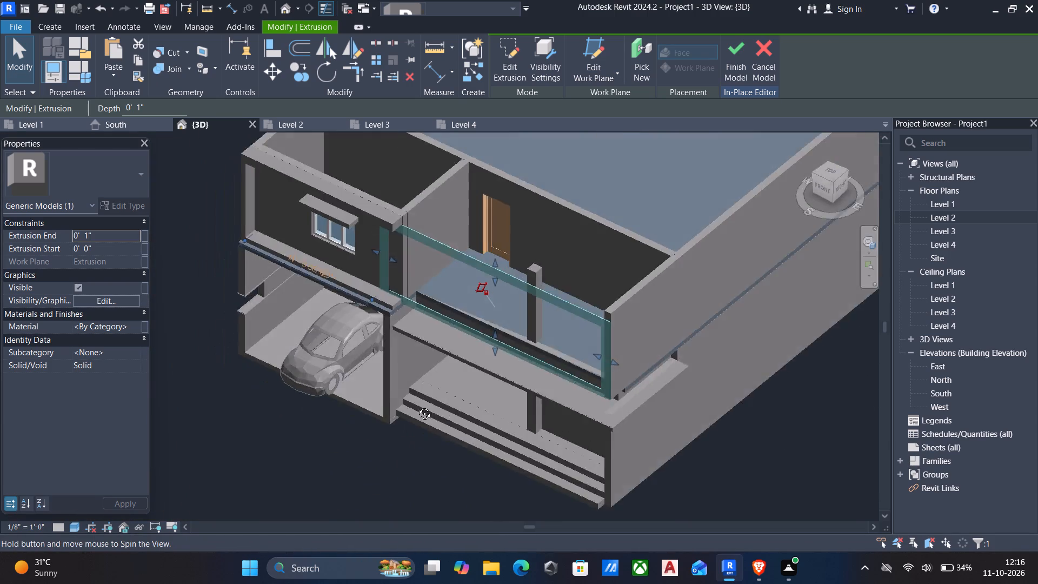
# Thicken the balcony frame by stretching its extrusion end to about -5/8" and its extrusion start to about 11".
pyautogui.keyDown('shift'); pyautogui.moveTo(416, 406); pyautogui.dragTo(497, 340, button='middle'); pyautogui.keyUp('shift')
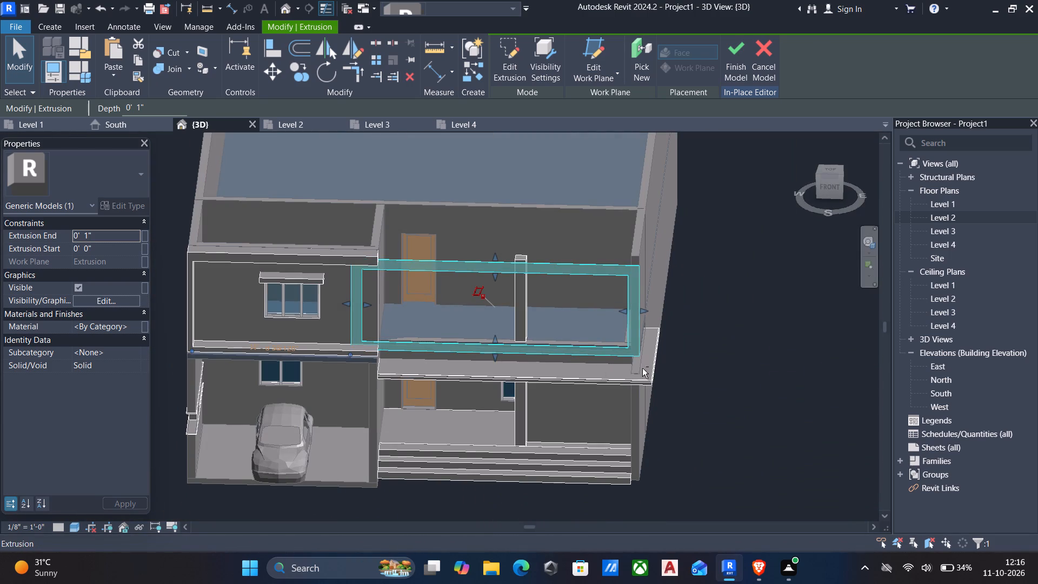
pyautogui.press('Escape')
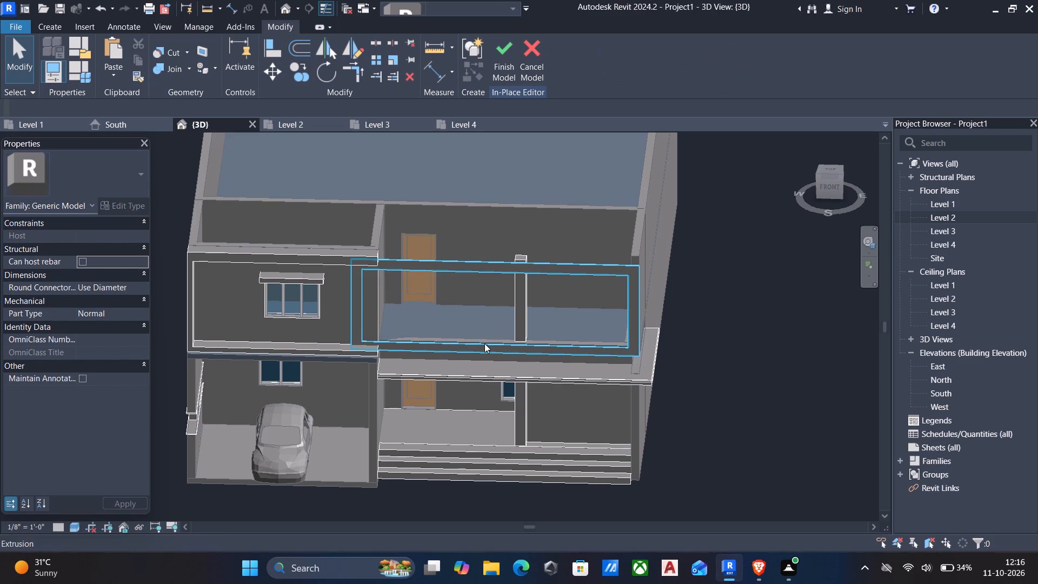
pyautogui.click(484, 343)
pyautogui.click(495, 307)
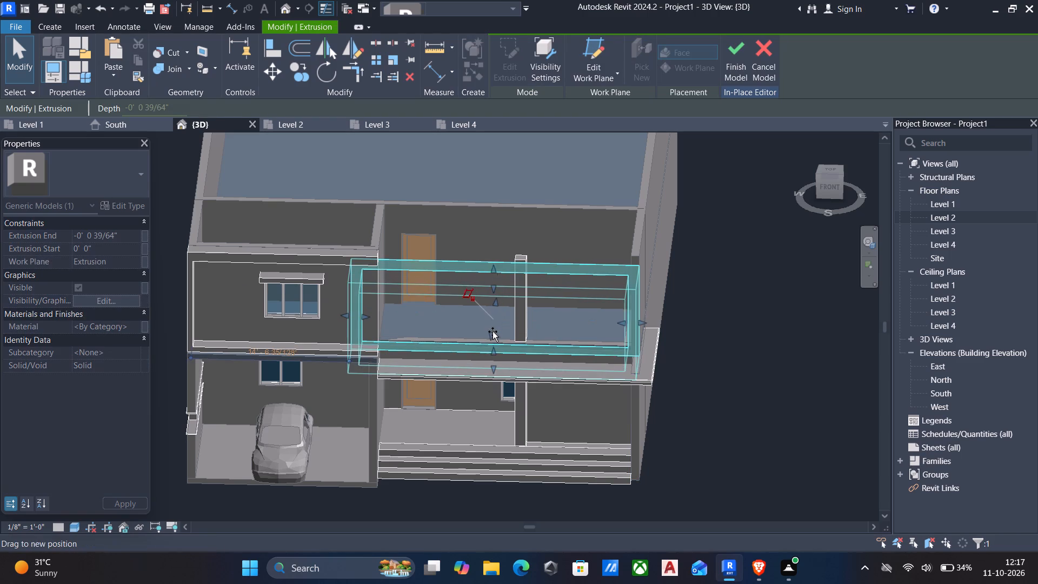
pyautogui.press('Escape')
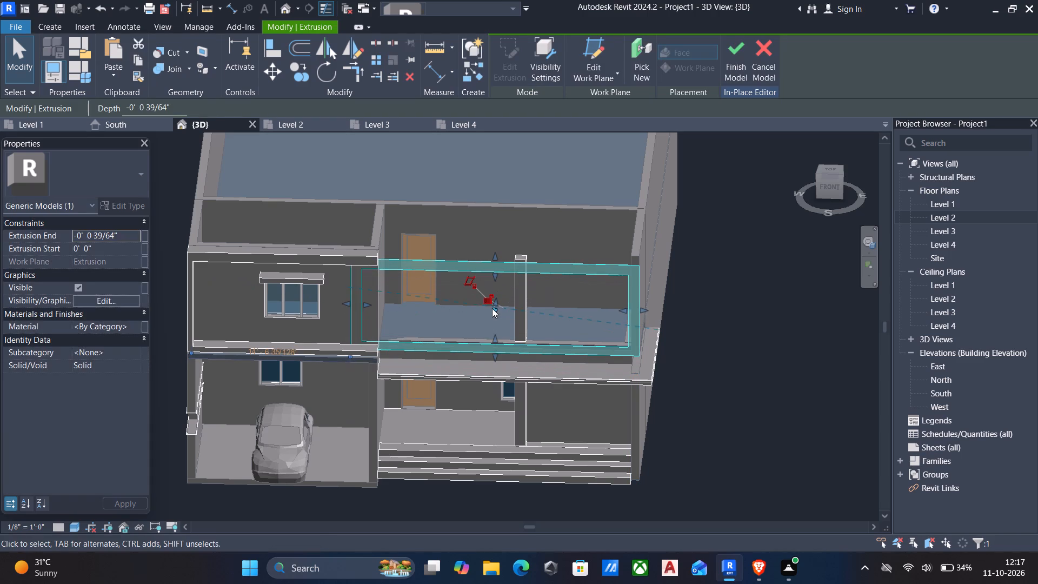
pyautogui.scroll(-4, 575, 349)
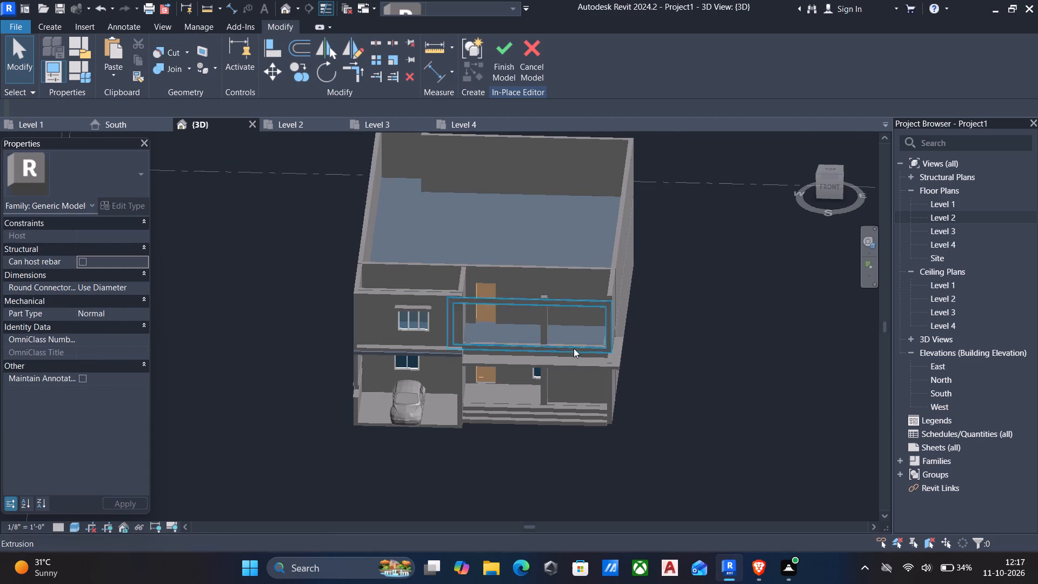
pyautogui.keyDown('shift'); pyautogui.moveTo(549, 370); pyautogui.dragTo(699, 396, button='middle'); pyautogui.keyUp('shift')
pyautogui.scroll(3, 528, 304)
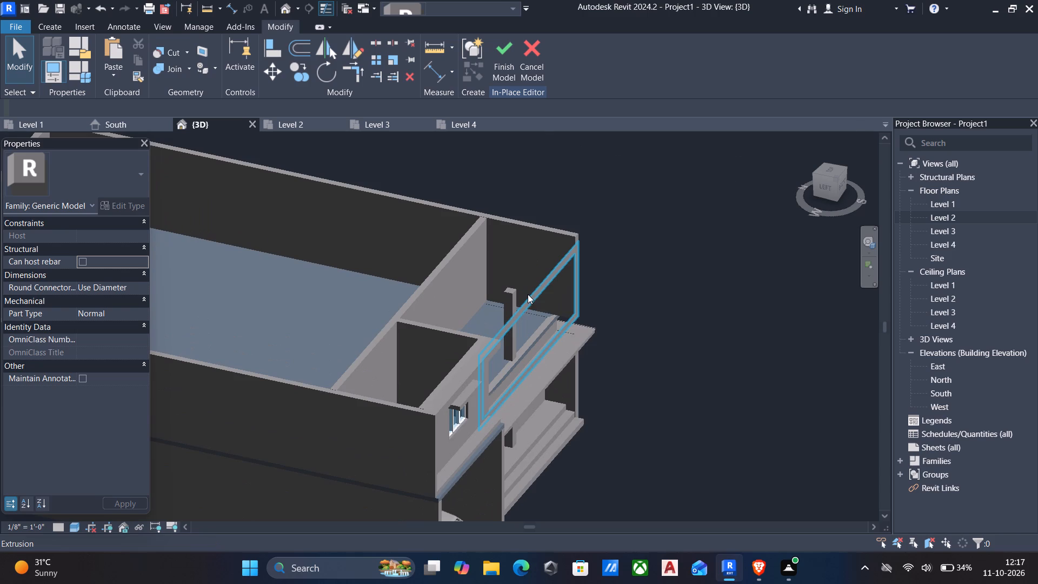
pyautogui.click(528, 294)
pyautogui.scroll(3, 534, 349)
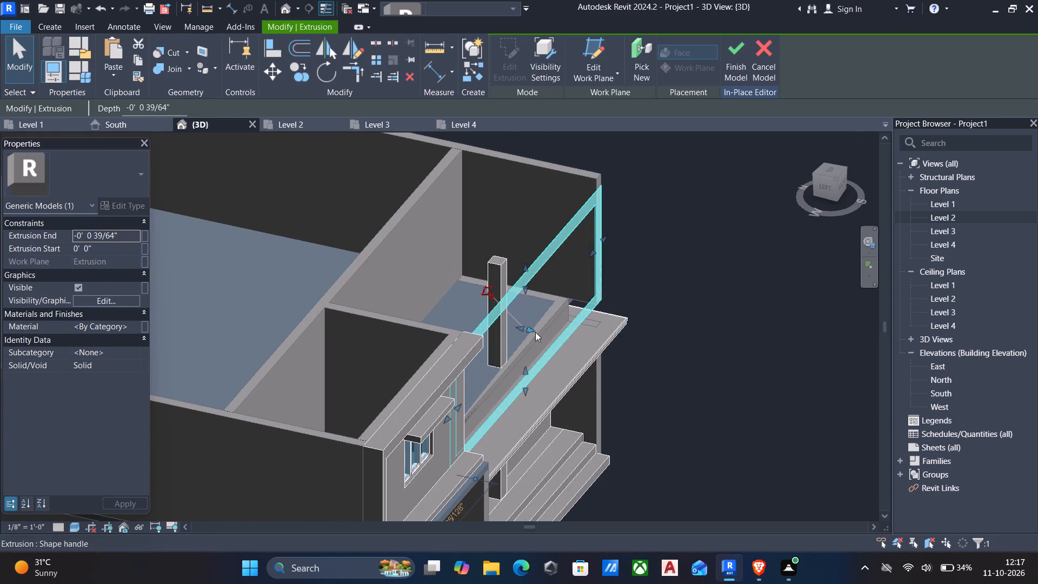
pyautogui.moveTo(534, 331); pyautogui.dragTo(542, 331)
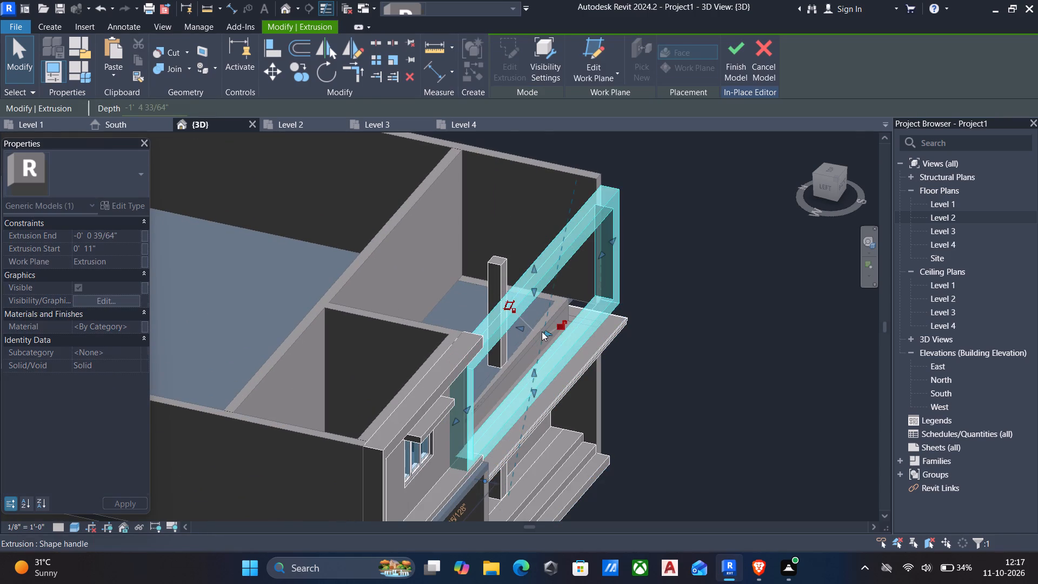
pyautogui.press('Escape')
# Start a new extrusion with its work plane on the inner face of the balcony frame's vertical side farthest from the garage.
pyautogui.scroll(-2, 586, 340)
pyautogui.keyDown('shift'); pyautogui.moveTo(623, 339); pyautogui.dragTo(447, 290, button='middle'); pyautogui.keyUp('shift')
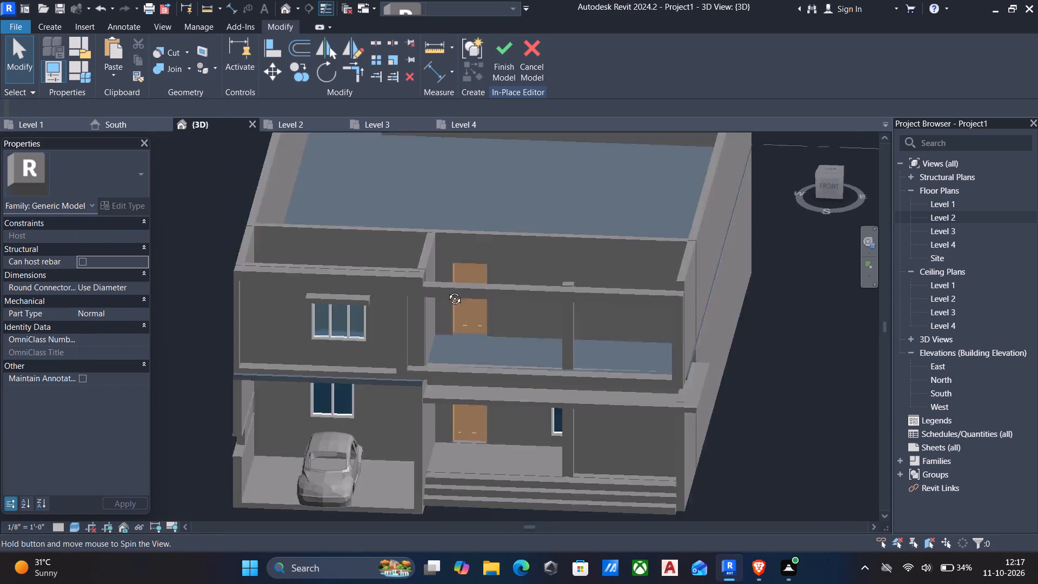
pyautogui.keyDown('shift'); pyautogui.moveTo(447, 290); pyautogui.dragTo(598, 236, button='middle'); pyautogui.keyUp('shift')
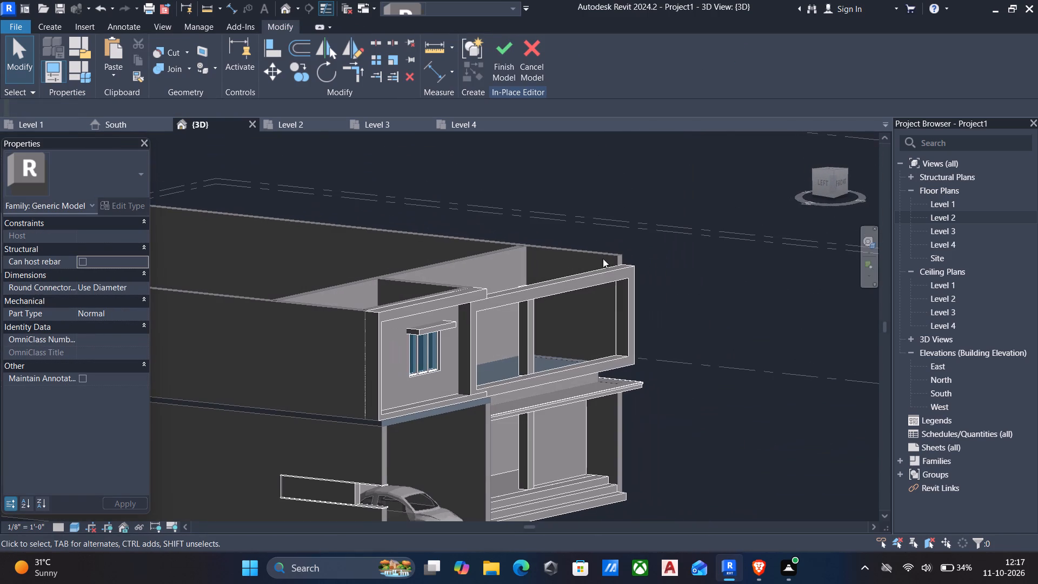
pyautogui.click(45, 27)
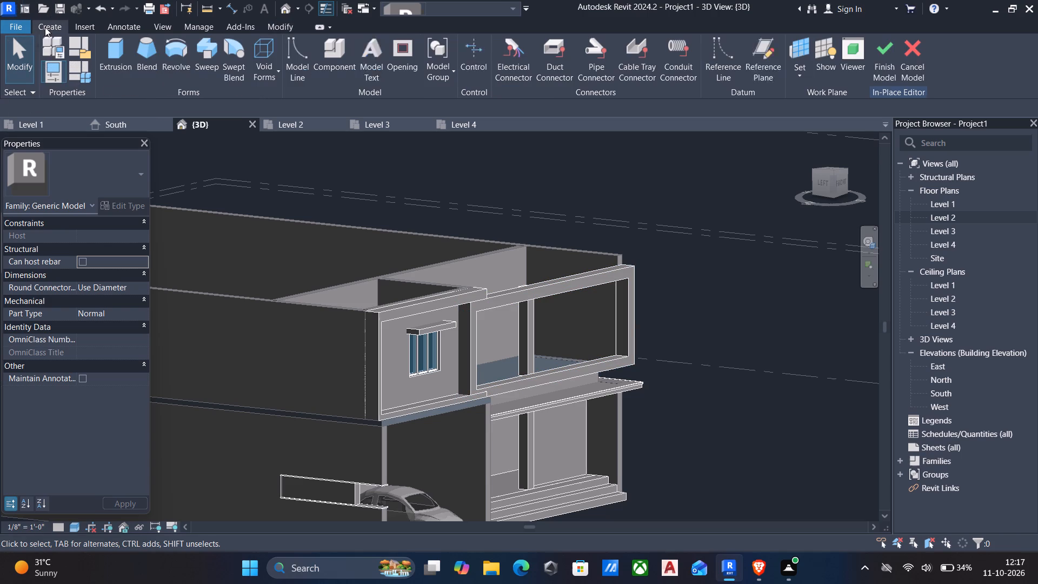
pyautogui.click(111, 45)
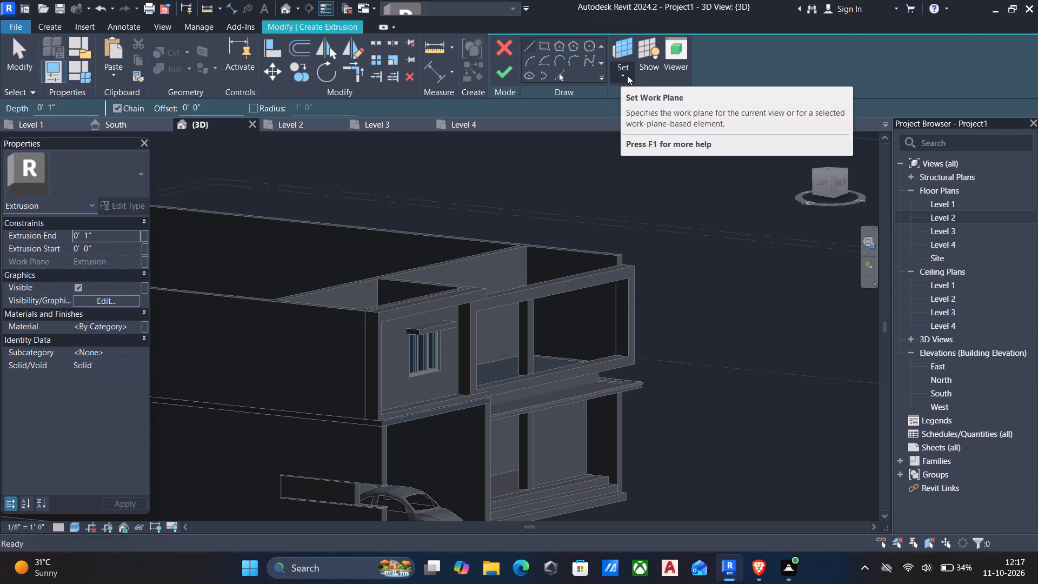
pyautogui.click(623, 75)
pyautogui.click(650, 121)
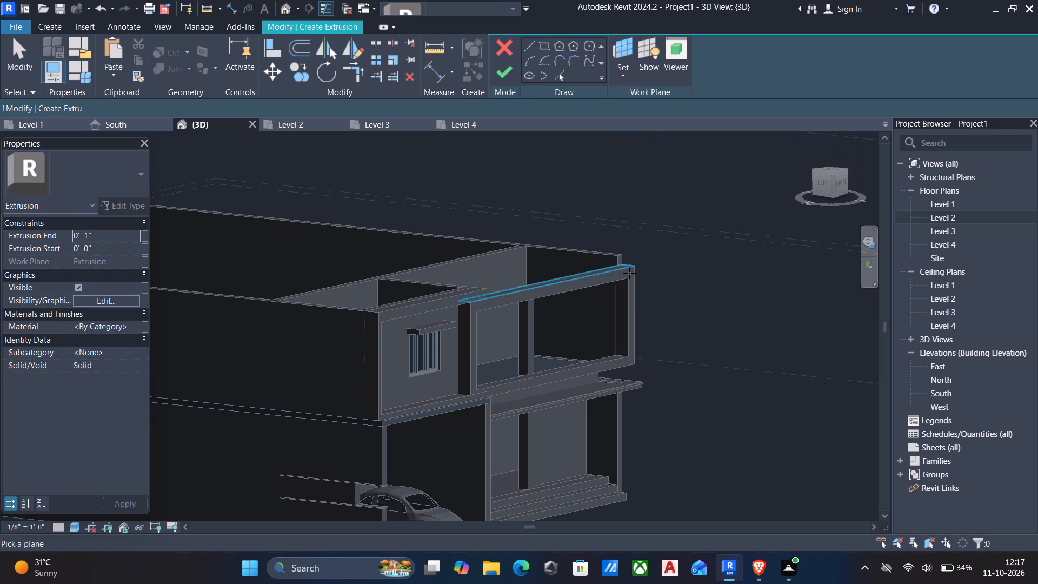
pyautogui.click(621, 313)
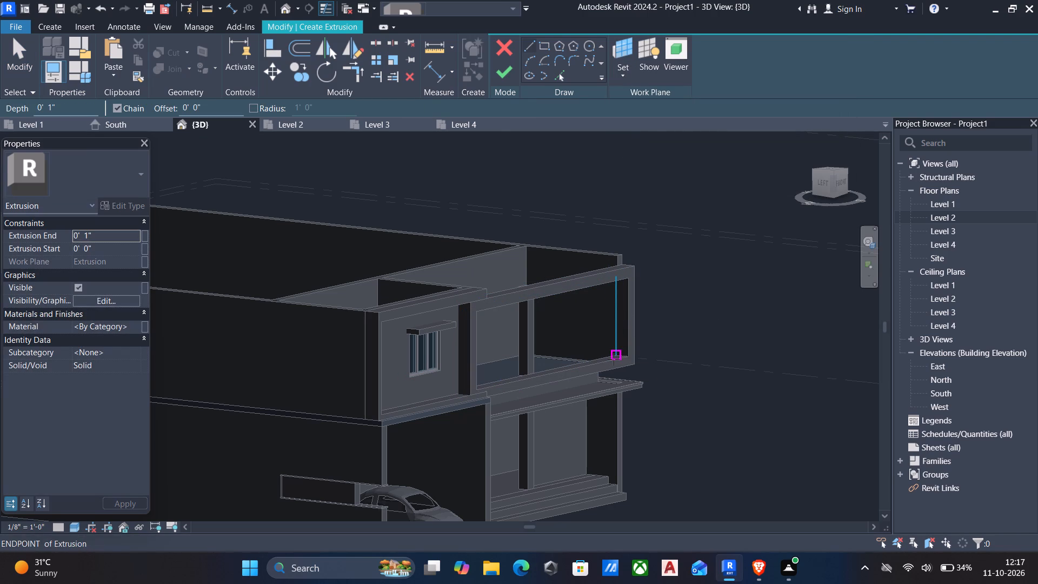
# Sketch a narrow upright rectangle about 6'-5" tall from the bottom inner corner of that frame face.
pyautogui.scroll(9, 614, 359)
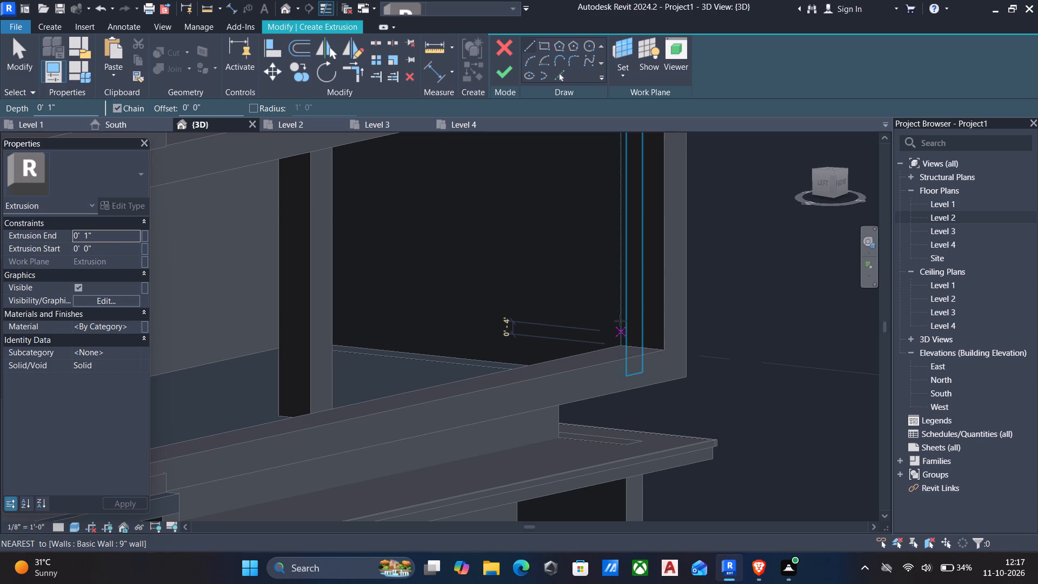
pyautogui.scroll(-3, 618, 316)
pyautogui.moveTo(624, 366); pyautogui.dragTo(602, 505, button='middle')
pyautogui.scroll(4, 595, 475)
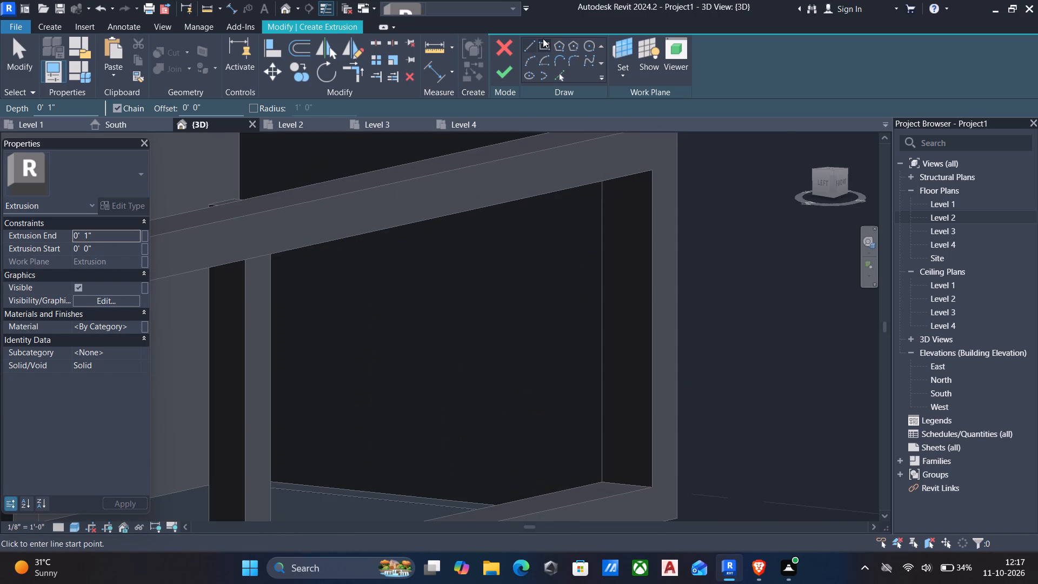
pyautogui.click(543, 46)
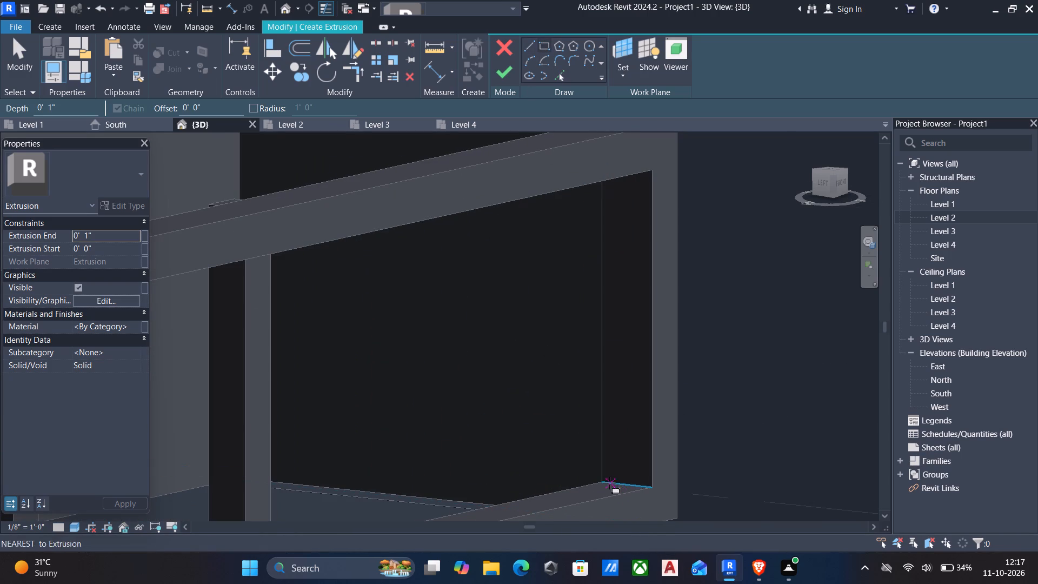
pyautogui.click(604, 479)
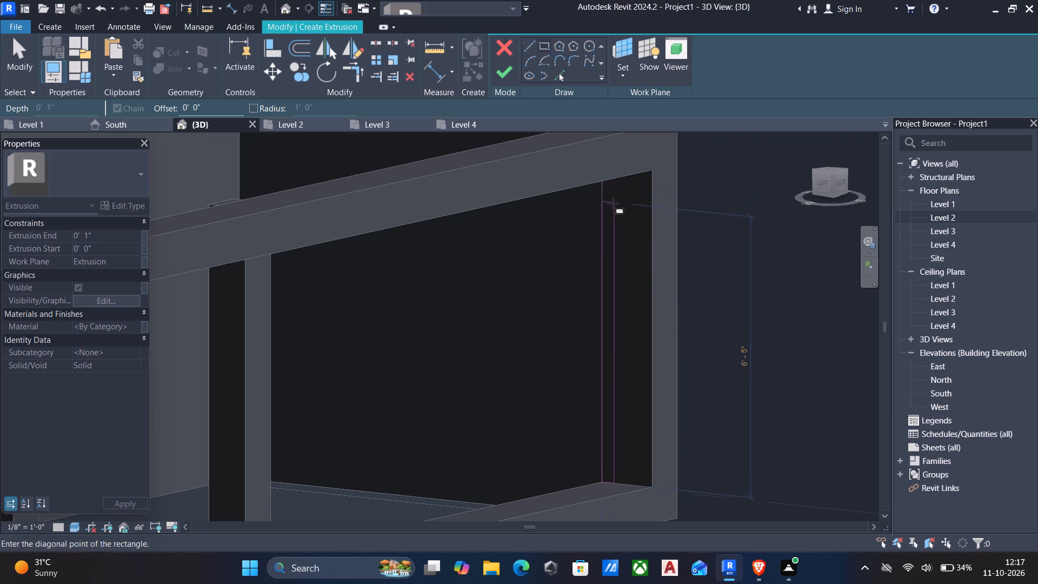
pyautogui.click(613, 203)
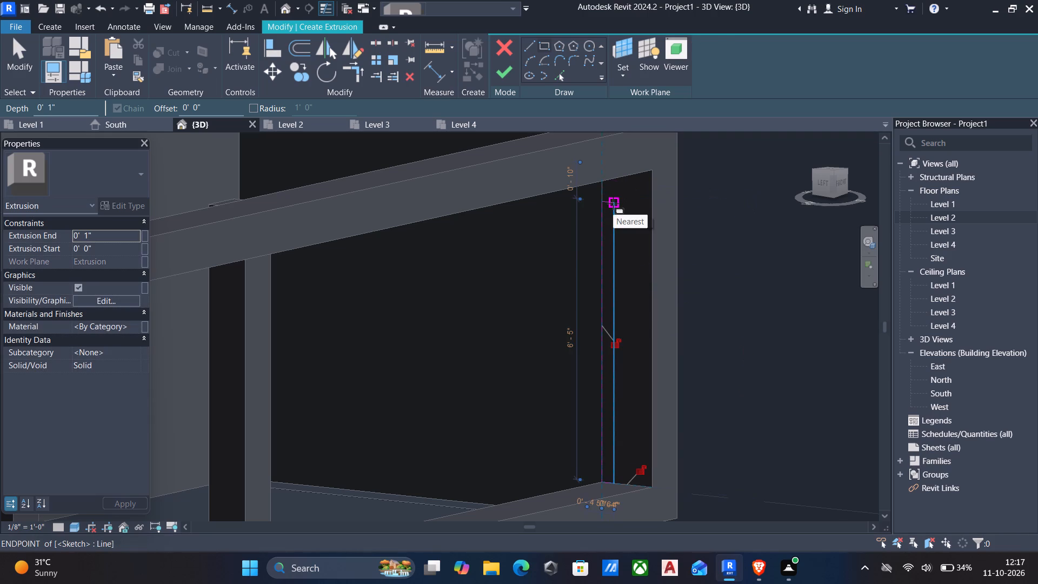
pyautogui.press('Escape')
pyautogui.scroll(-4, 558, 281)
pyautogui.moveTo(503, 369); pyautogui.dragTo(568, 285, button='middle')
pyautogui.press('Escape')
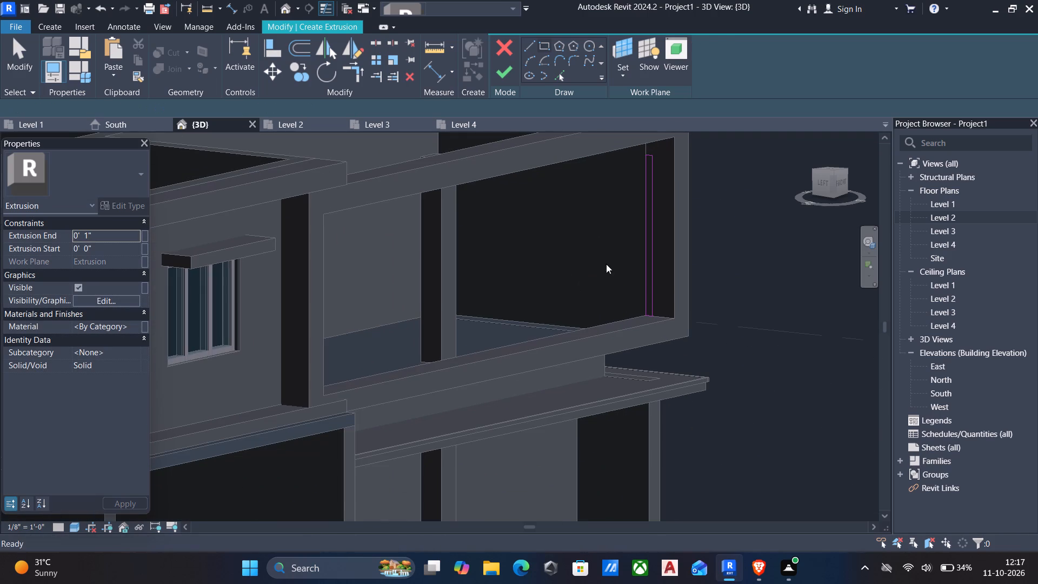
# Set the narrow rectangle's width to 4" by repositioning its outer vertical line.
pyautogui.scroll(3, 644, 262)
pyautogui.click(652, 263)
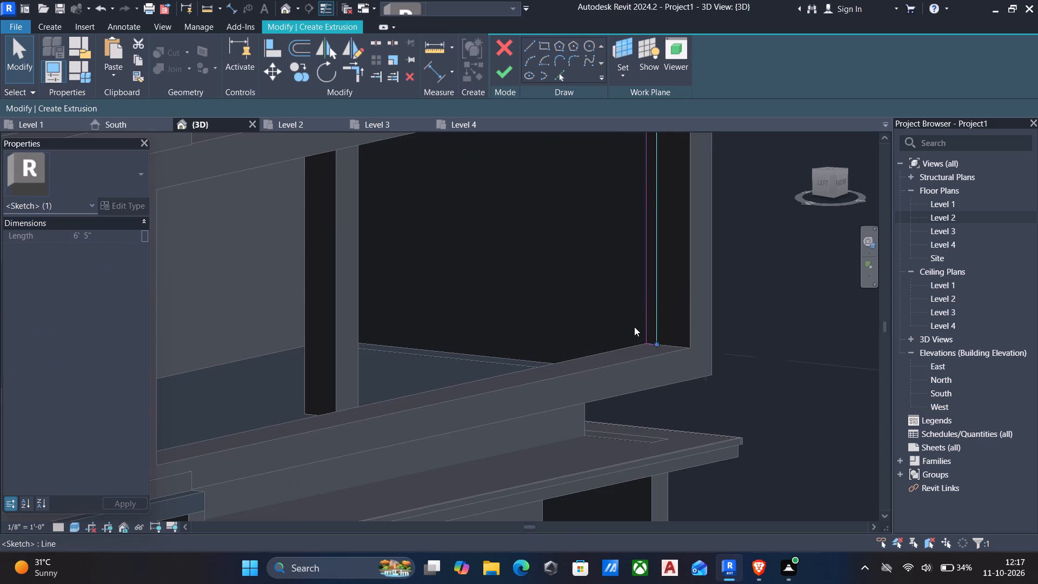
pyautogui.moveTo(612, 380); pyautogui.dragTo(596, 501, button='middle')
pyautogui.click(650, 182)
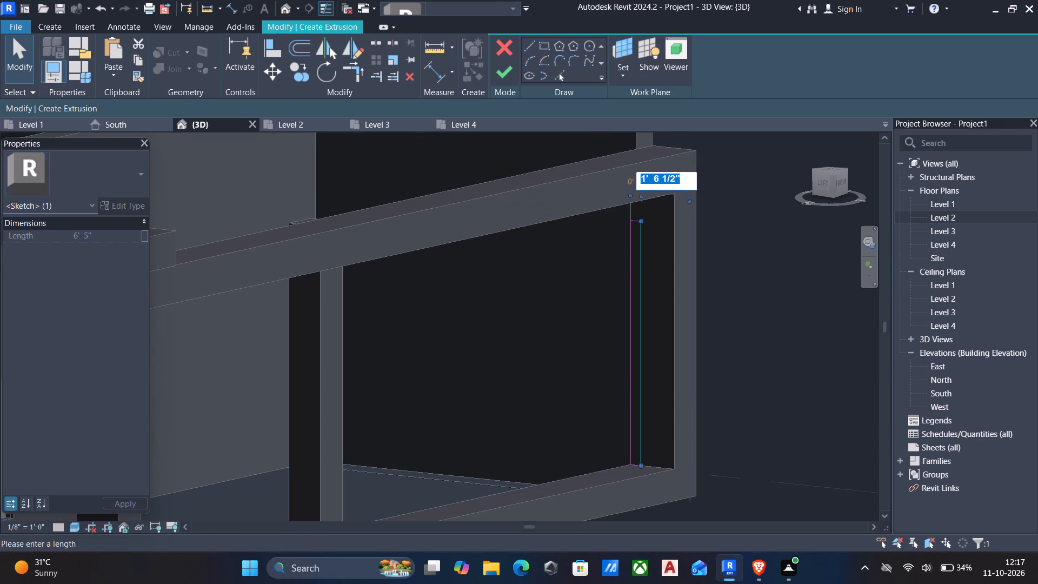
pyautogui.press('4')
pyautogui.hotkey('shift', '"')
pyautogui.press('Return')
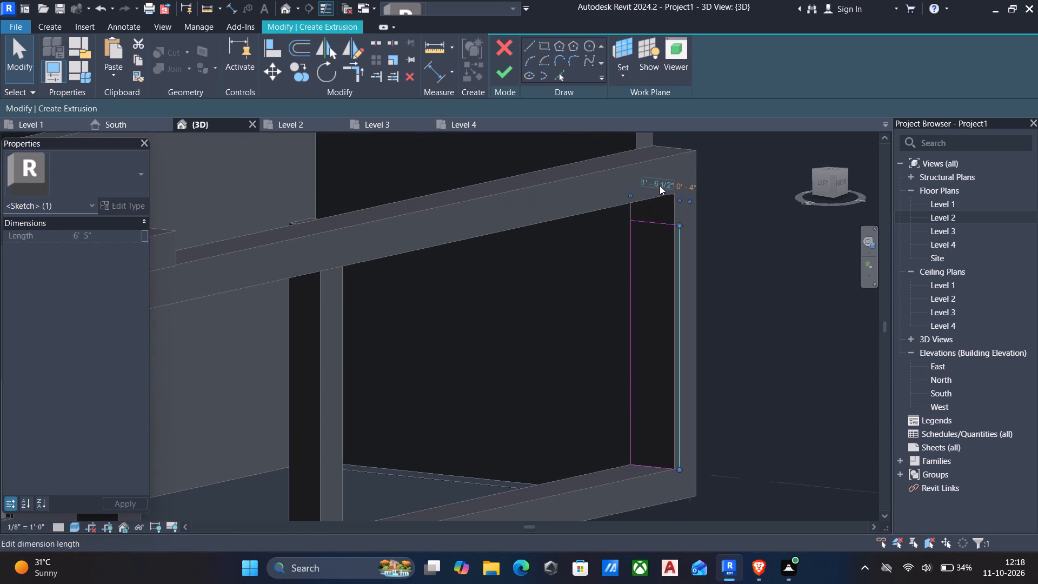
pyautogui.click(660, 185)
pyautogui.write('4"')
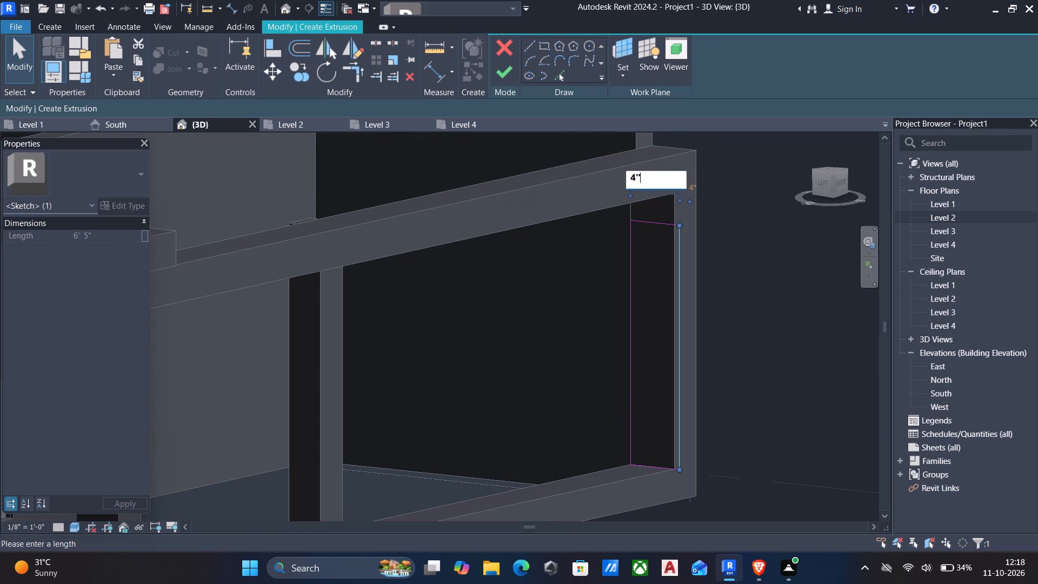
pyautogui.press('Return')
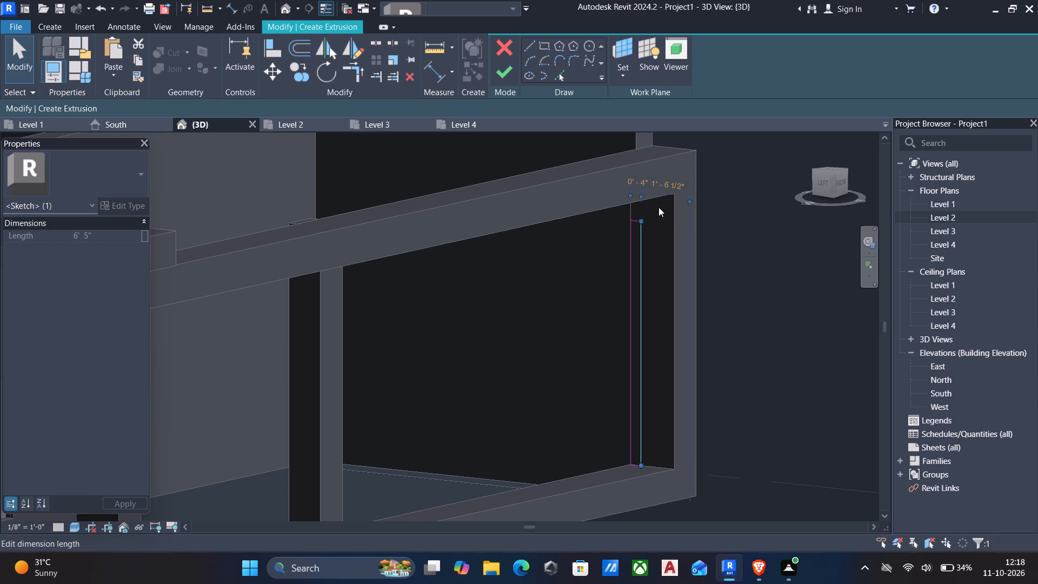
pyautogui.press('Escape')
# Finish the sketch as a vertical slat and stretch its extrusion end to about 11 1/4" into the balcony opening.
pyautogui.scroll(-2, 609, 293)
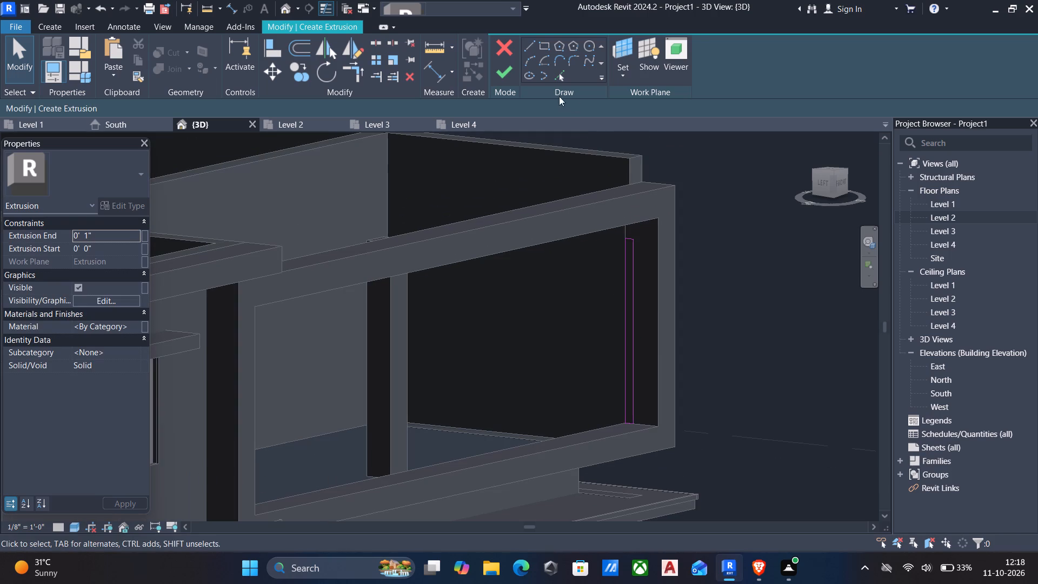
pyautogui.click(501, 75)
pyautogui.scroll(-1, 650, 334)
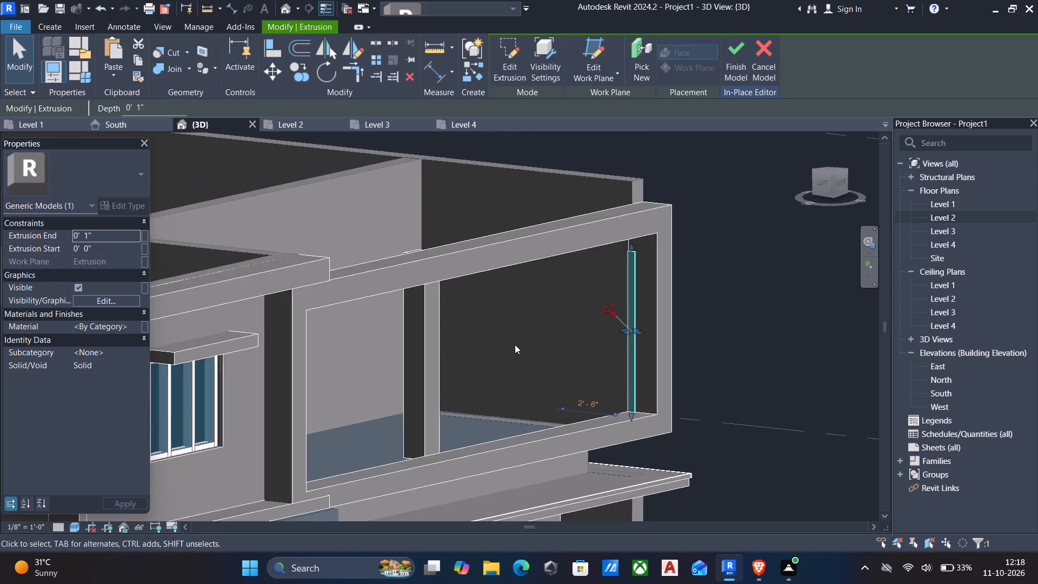
pyautogui.scroll(-3, 515, 344)
pyautogui.keyDown('shift'); pyautogui.moveTo(517, 344); pyautogui.dragTo(458, 351, button='middle'); pyautogui.keyUp('shift')
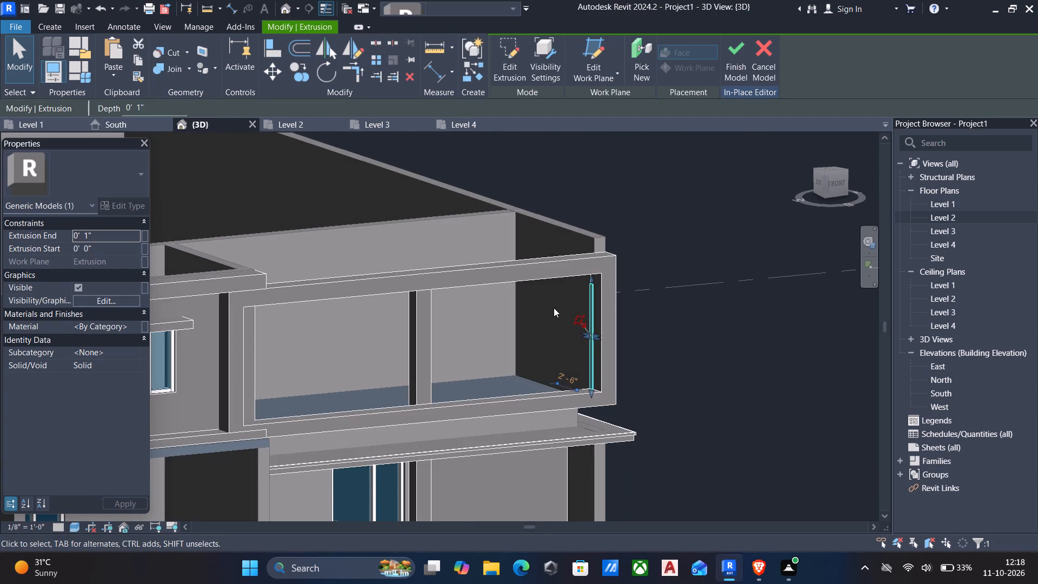
pyautogui.scroll(5, 554, 308)
pyautogui.scroll(4, 595, 338)
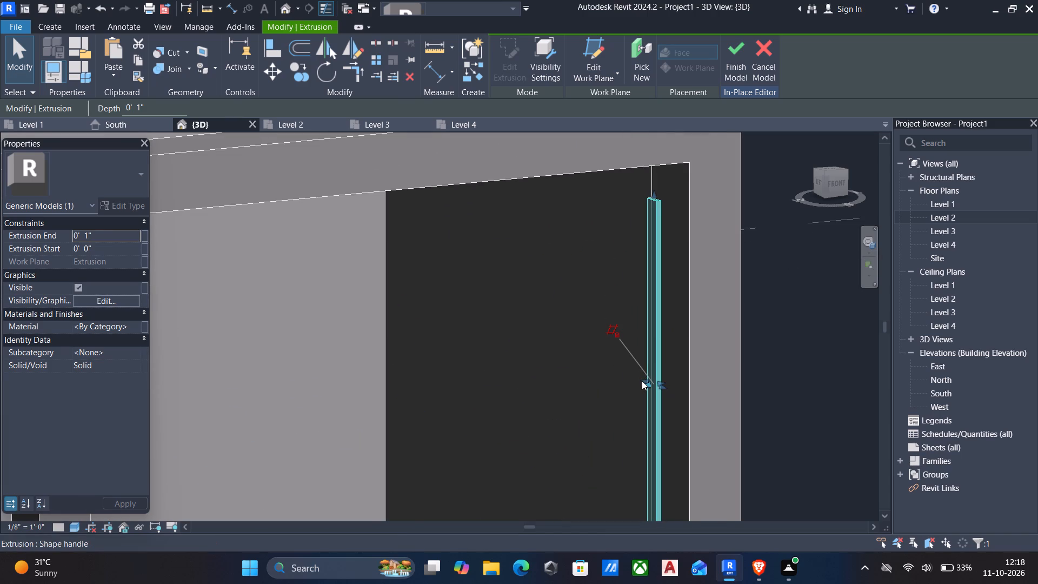
pyautogui.moveTo(642, 381); pyautogui.dragTo(608, 390)
pyautogui.press('Escape')
# Stretch the slat's top face up to the underside of the balcony frame's top member.
pyautogui.scroll(-6, 583, 385)
pyautogui.keyDown('shift'); pyautogui.moveTo(578, 387); pyautogui.dragTo(578, 389, button='middle'); pyautogui.keyUp('shift')
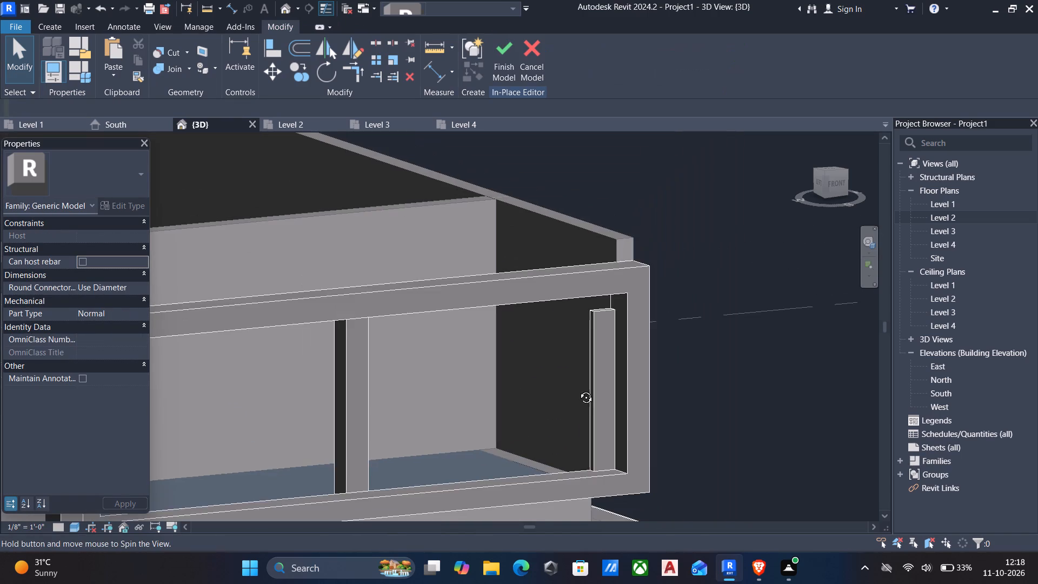
pyautogui.keyDown('shift'); pyautogui.moveTo(578, 389); pyautogui.dragTo(659, 387, button='middle'); pyautogui.keyUp('shift')
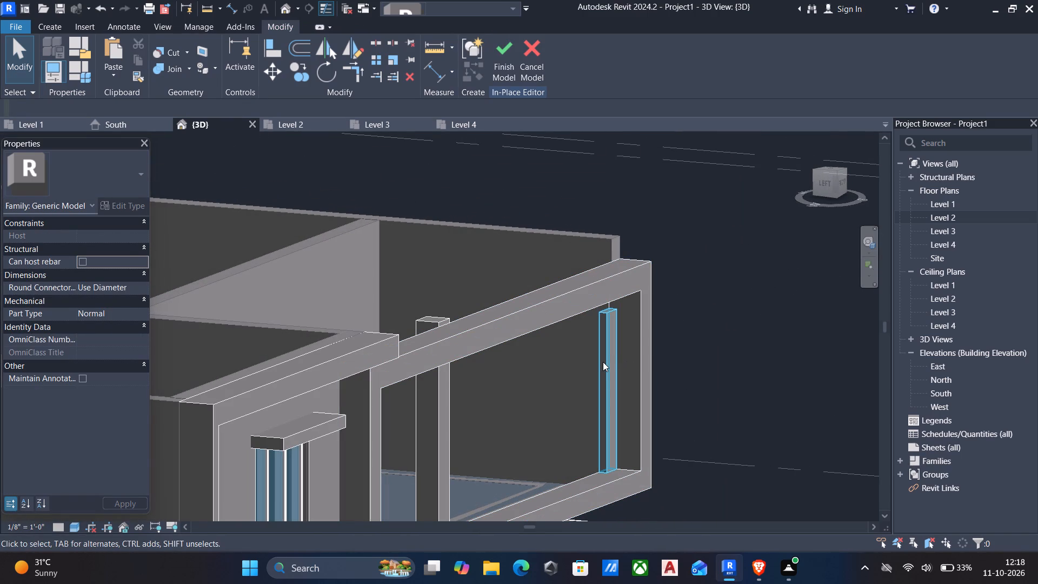
pyautogui.click(603, 362)
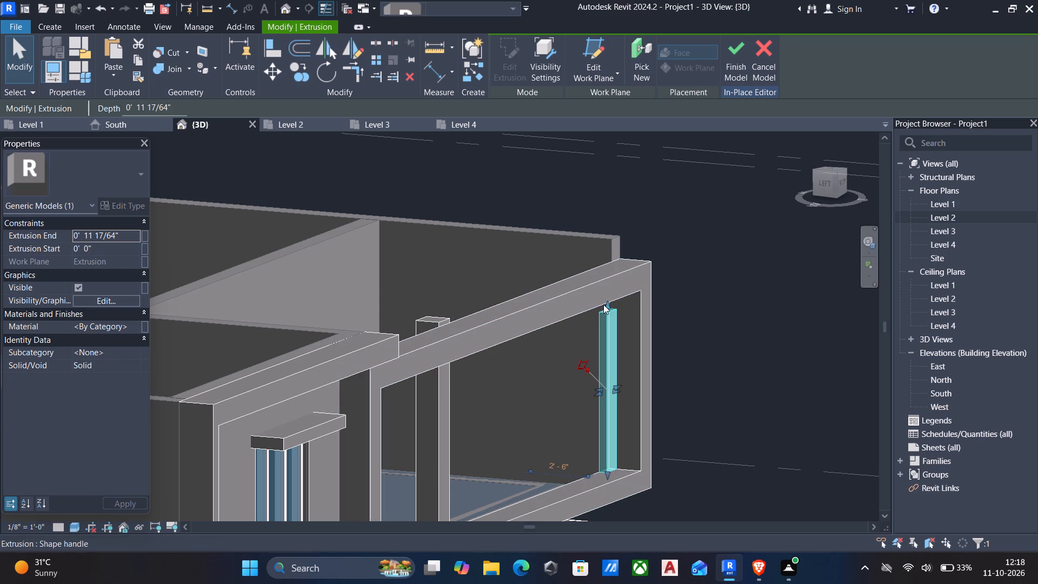
pyautogui.moveTo(605, 305); pyautogui.dragTo(603, 294)
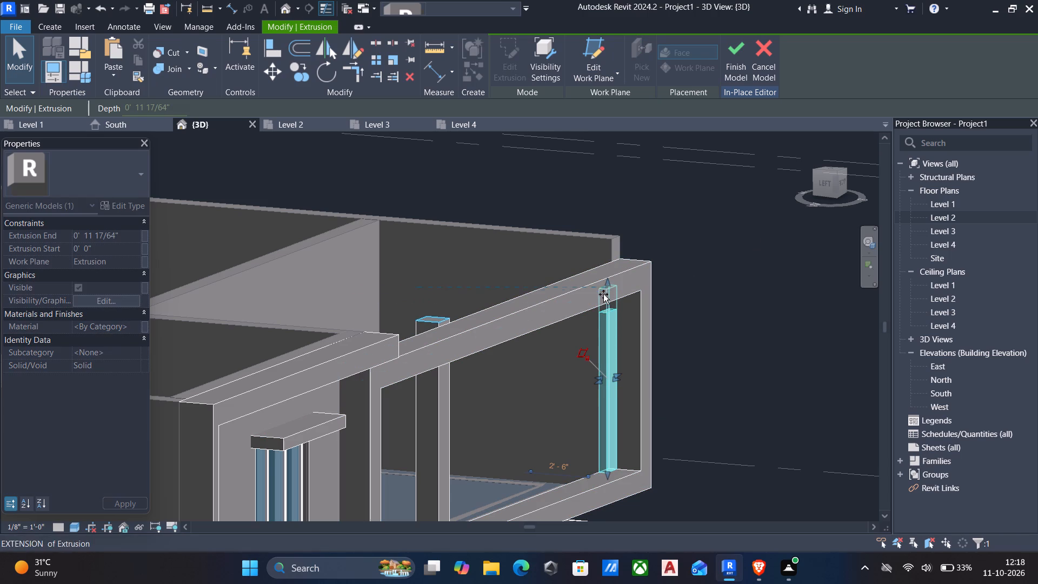
pyautogui.moveTo(603, 294); pyautogui.dragTo(603, 300)
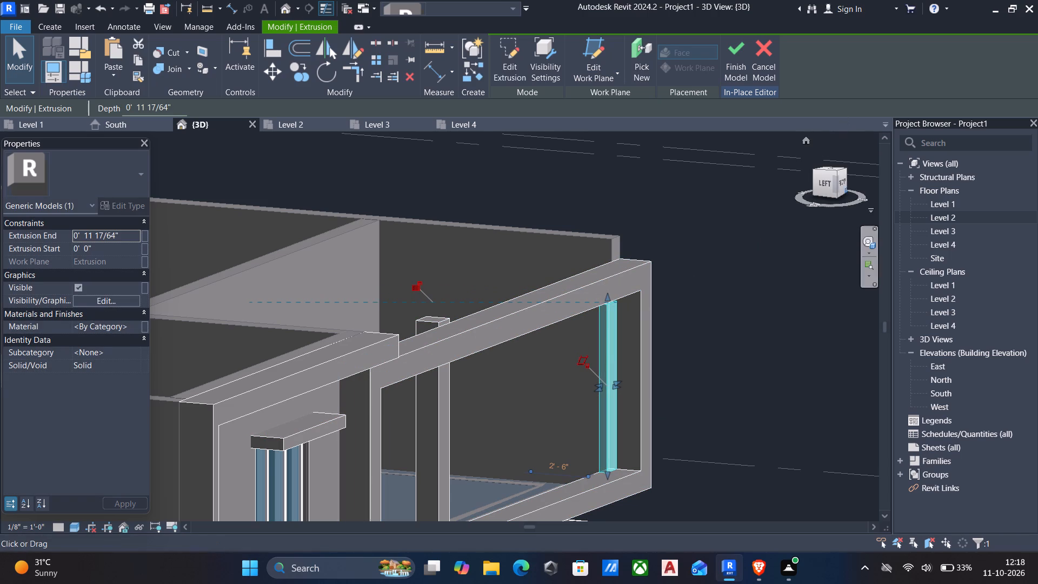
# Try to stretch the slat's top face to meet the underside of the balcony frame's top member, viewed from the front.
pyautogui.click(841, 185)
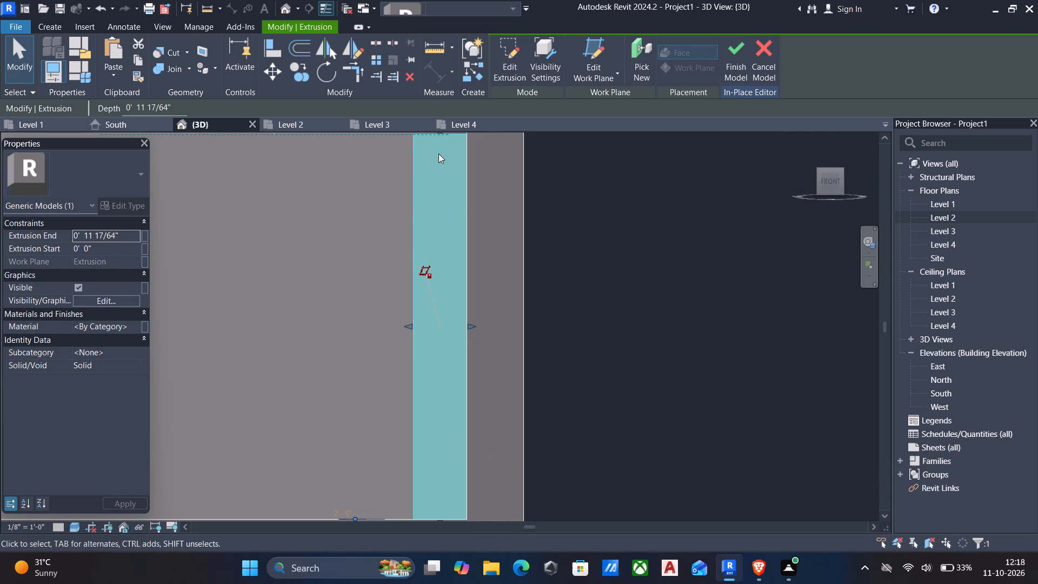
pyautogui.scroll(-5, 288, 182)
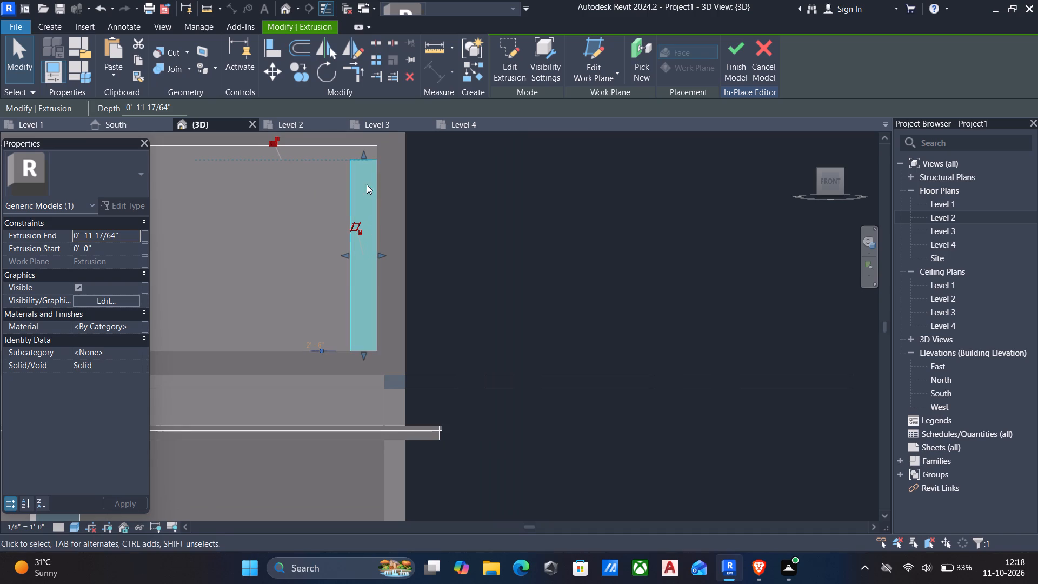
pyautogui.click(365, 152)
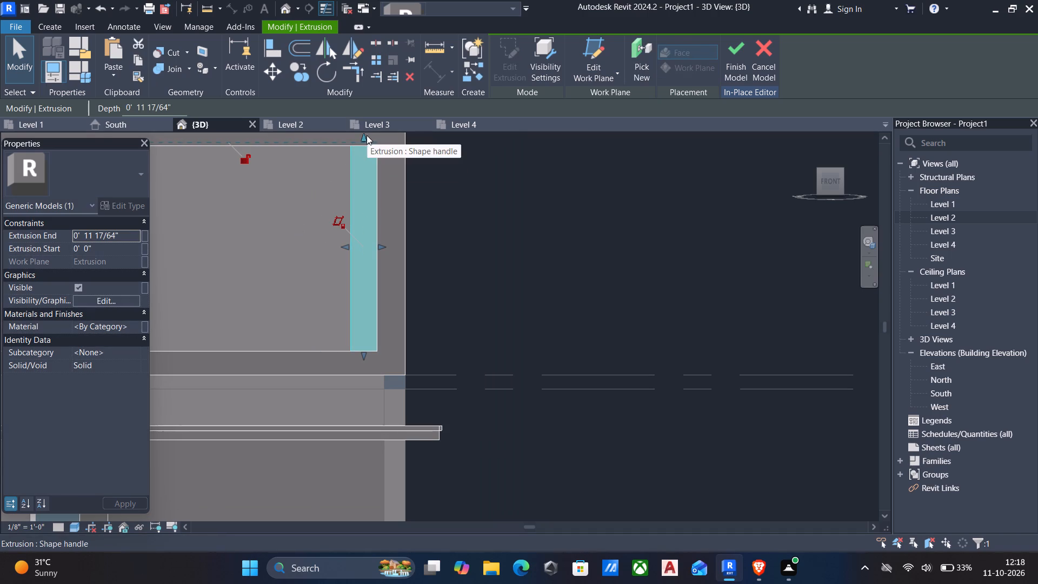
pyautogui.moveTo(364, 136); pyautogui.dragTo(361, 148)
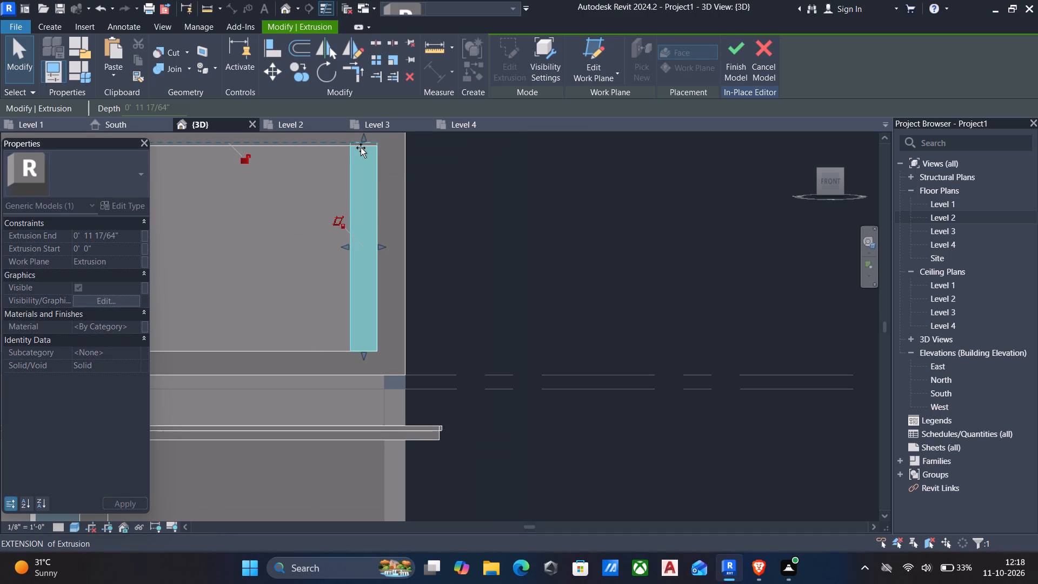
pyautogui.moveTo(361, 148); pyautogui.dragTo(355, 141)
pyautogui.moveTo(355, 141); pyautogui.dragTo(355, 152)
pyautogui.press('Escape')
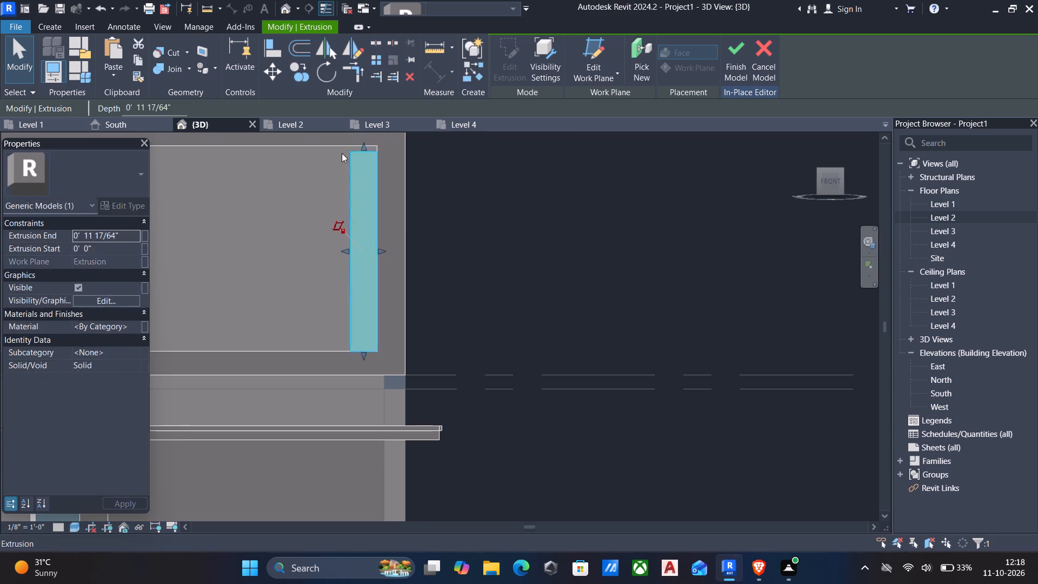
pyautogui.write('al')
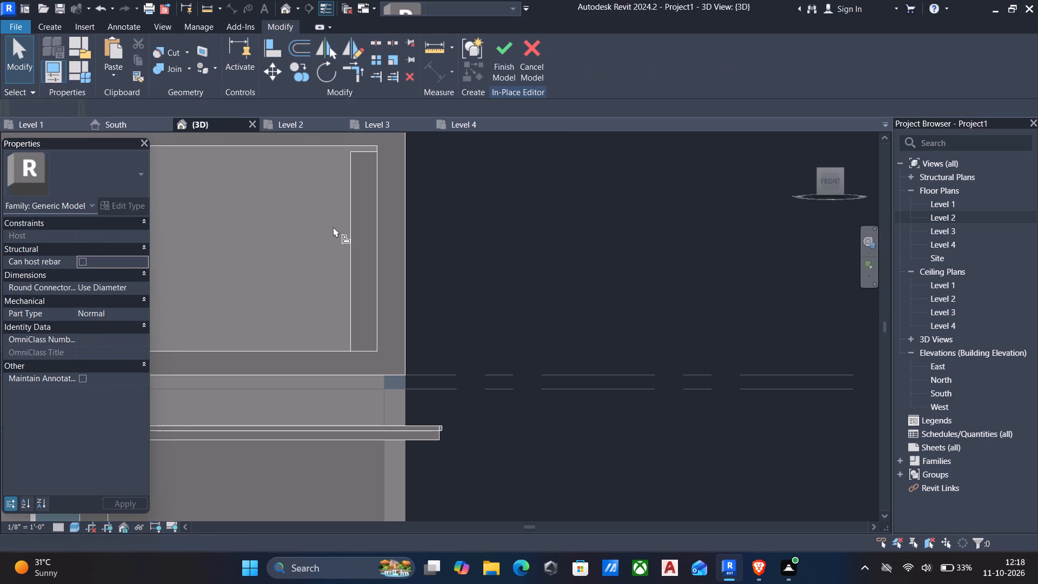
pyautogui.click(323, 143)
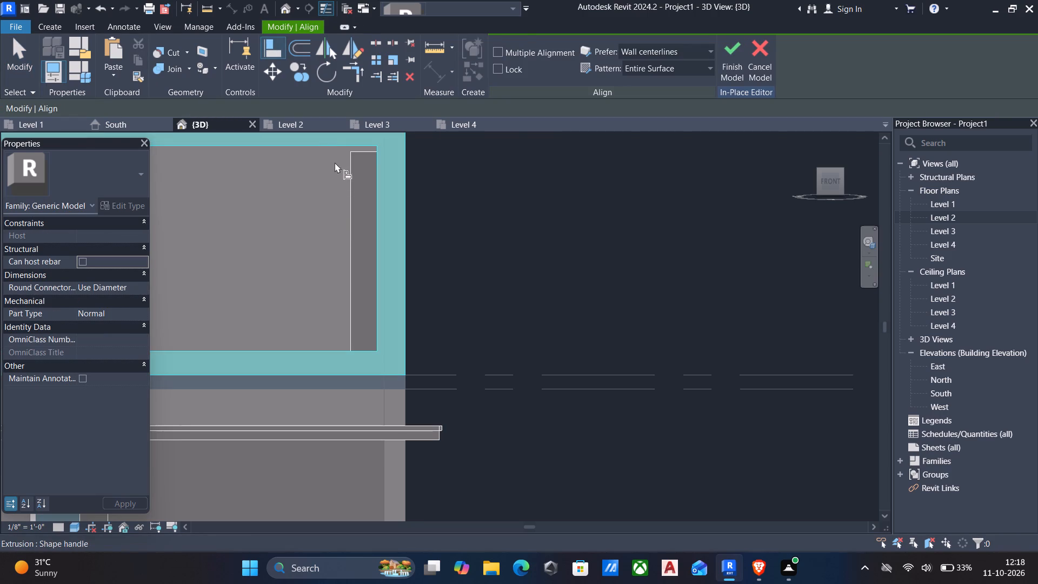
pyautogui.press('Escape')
# Align the slat's top face with the underside of the balcony frame's top member.
pyautogui.scroll(-4, 339, 191)
pyautogui.scroll(-6, 403, 313)
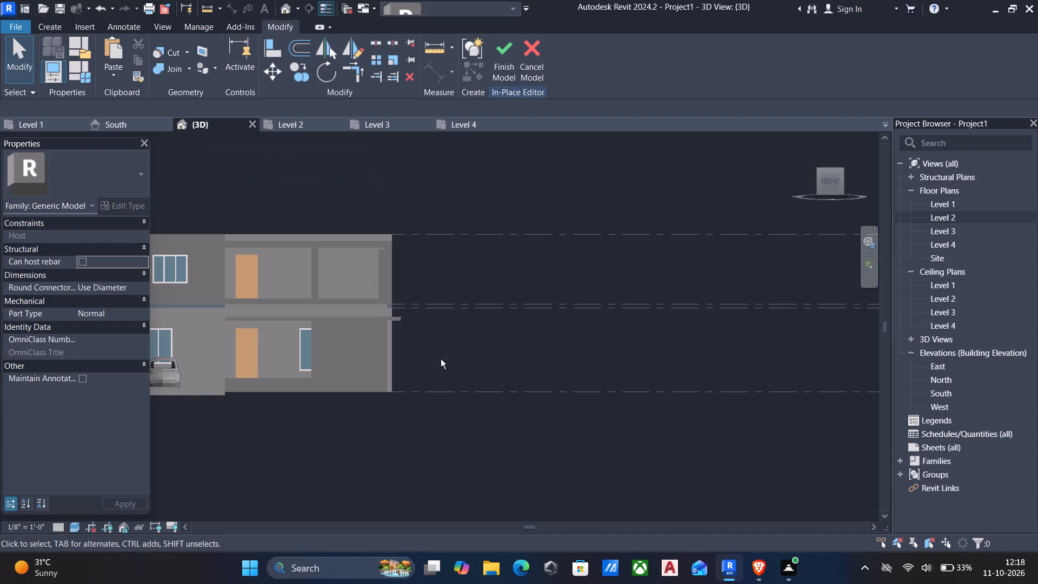
pyautogui.scroll(-1, 521, 398)
pyautogui.scroll(1, 507, 314)
pyautogui.keyDown('shift'); pyautogui.moveTo(447, 246); pyautogui.dragTo(501, 348, button='middle'); pyautogui.keyUp('shift')
pyautogui.scroll(4, 325, 281)
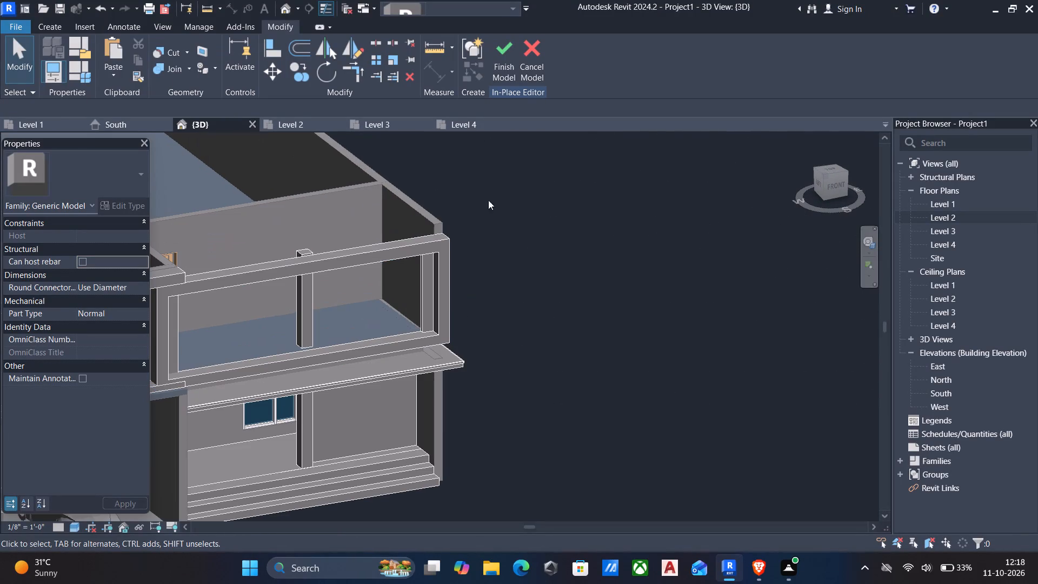
pyautogui.write('al')
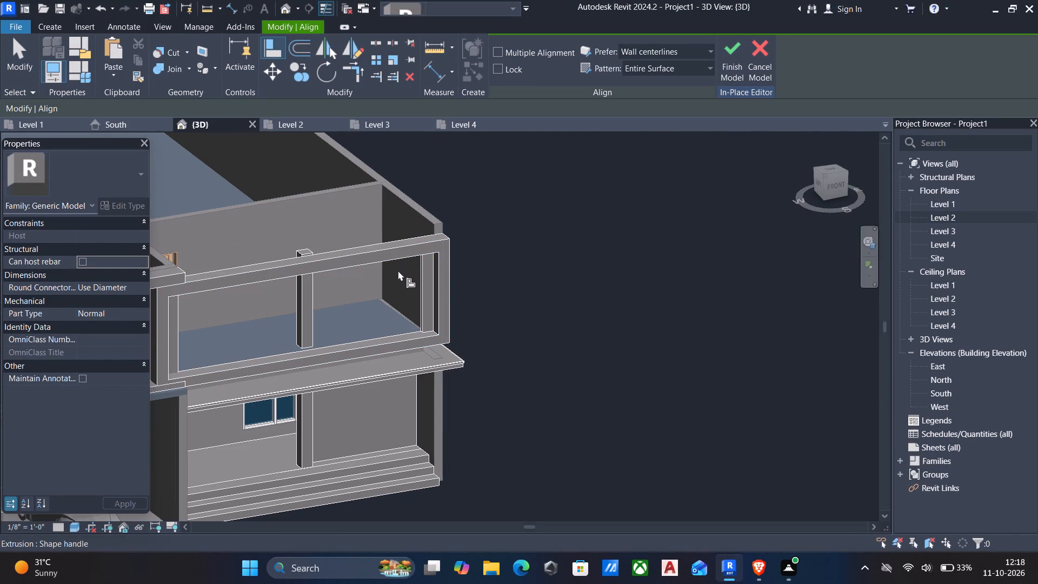
pyautogui.keyDown('shift'); pyautogui.moveTo(415, 269); pyautogui.dragTo(451, 193, button='middle'); pyautogui.keyUp('shift')
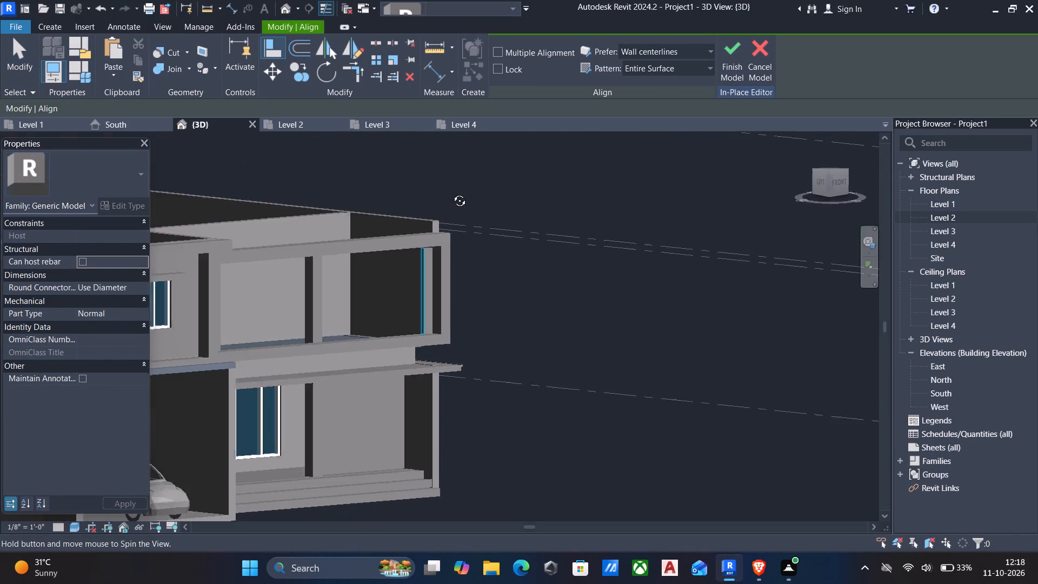
pyautogui.keyDown('shift'); pyautogui.moveTo(451, 193); pyautogui.dragTo(477, 181, button='middle'); pyautogui.keyUp('shift')
pyautogui.moveTo(411, 261); pyautogui.dragTo(467, 202, button='middle')
pyautogui.click(422, 232)
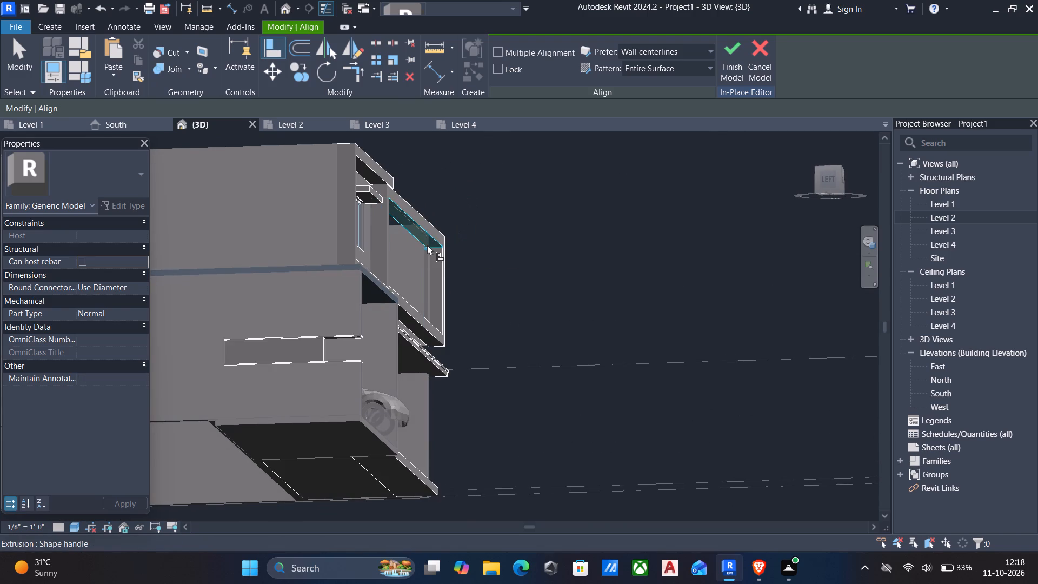
pyautogui.click(427, 244)
pyautogui.press('Escape')
pyautogui.press('Escape')
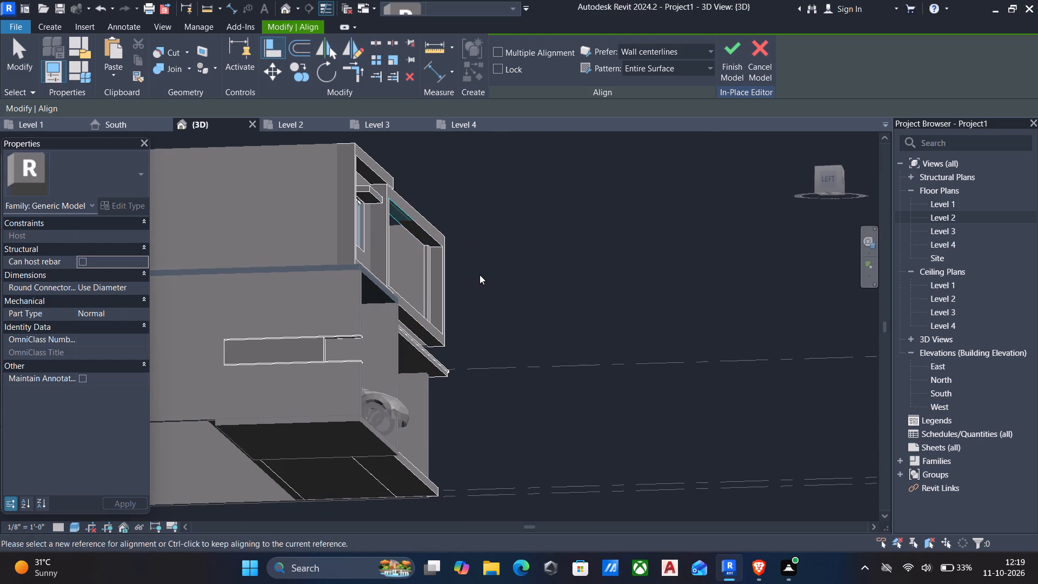
# Stretch the slat's extrusion end to about 2'-7 11/16" into the balcony opening.
pyautogui.keyDown('shift'); pyautogui.moveTo(496, 274); pyautogui.dragTo(317, 340, button='middle'); pyautogui.keyUp('shift')
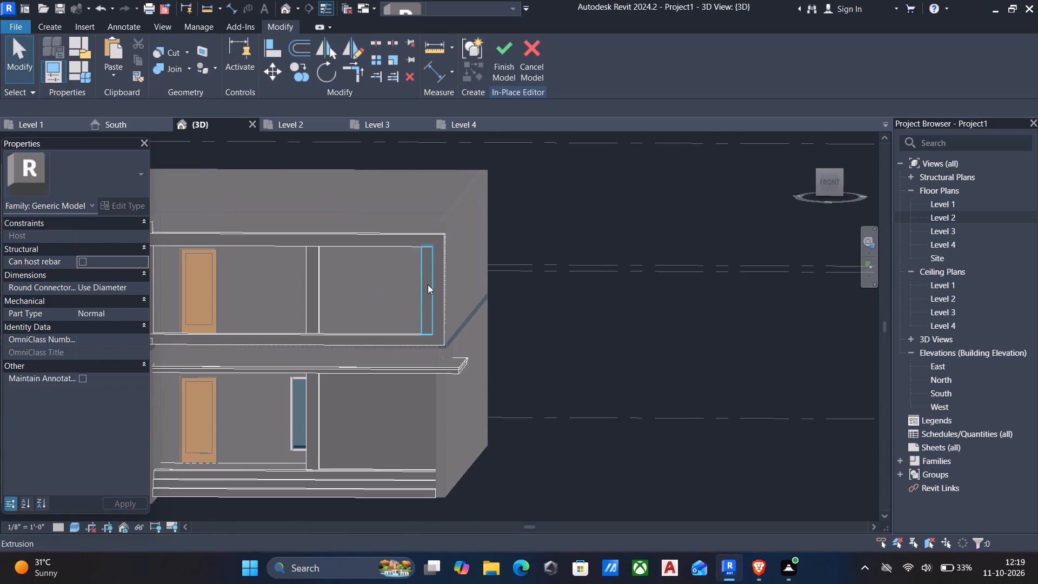
pyautogui.click(425, 289)
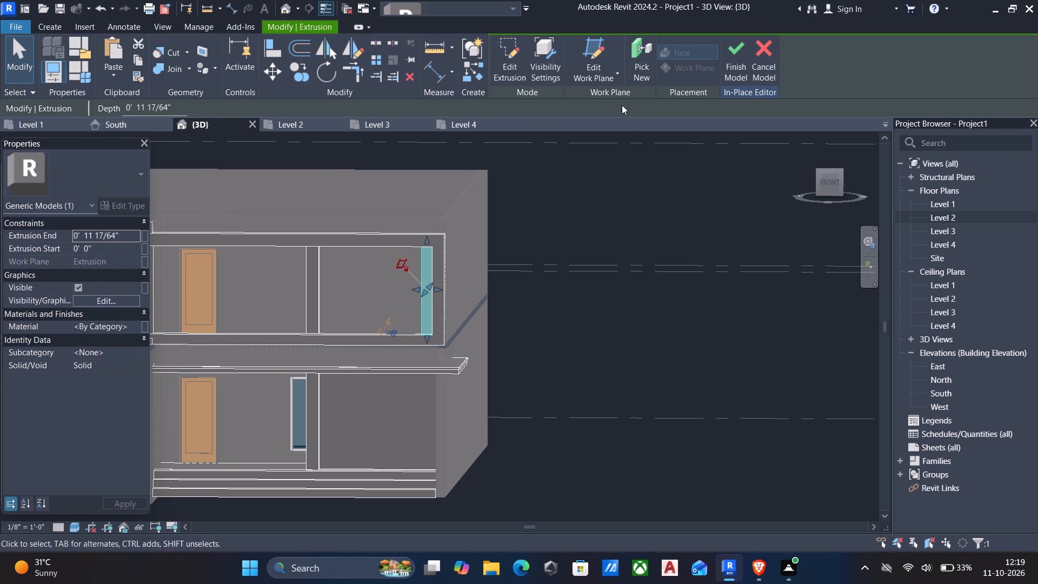
pyautogui.click(824, 182)
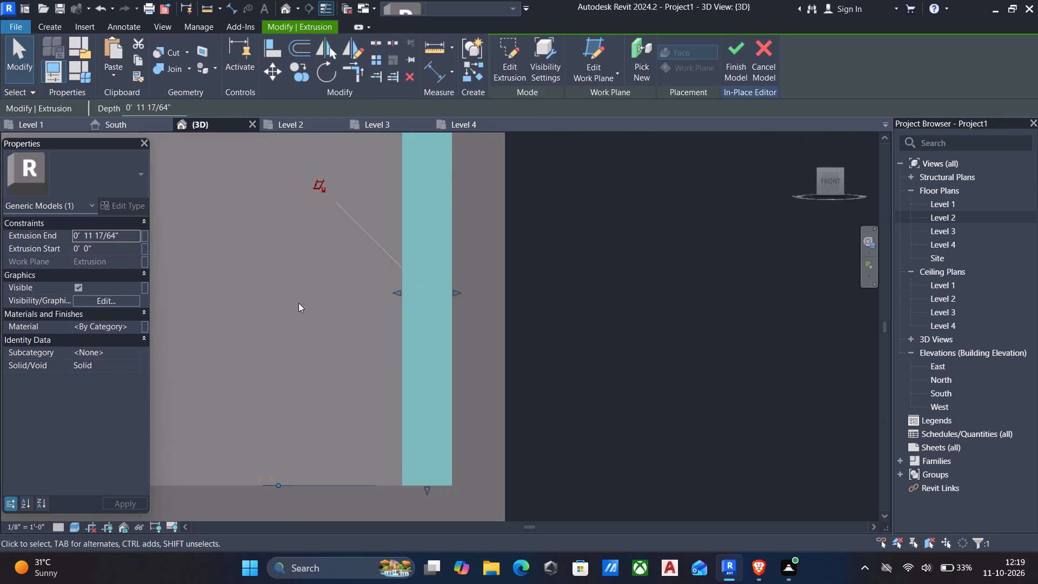
pyautogui.moveTo(405, 326); pyautogui.dragTo(326, 340)
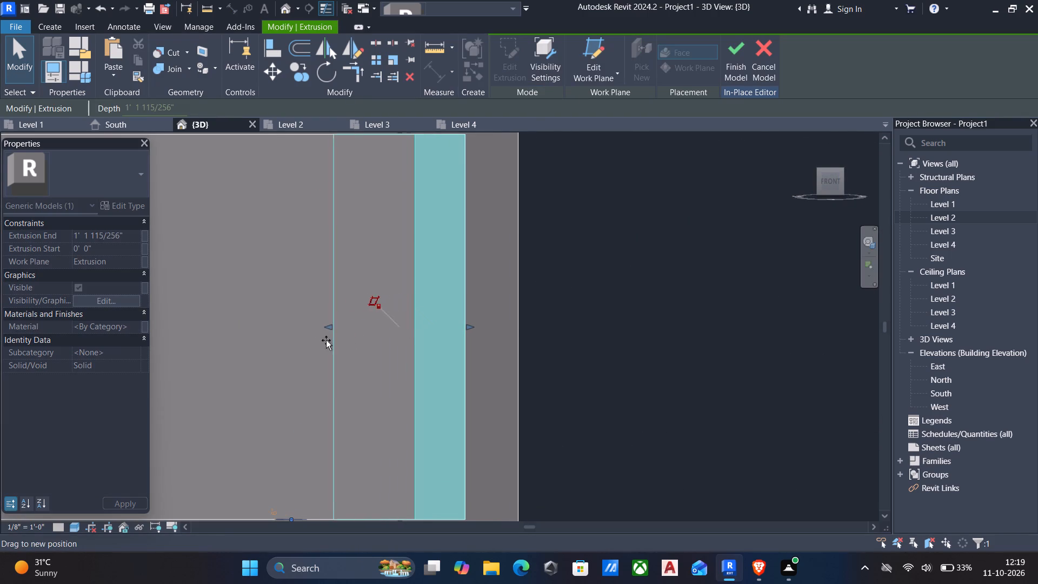
pyautogui.moveTo(326, 340); pyautogui.dragTo(283, 345)
pyautogui.scroll(-7, 272, 353)
pyautogui.press('Escape')
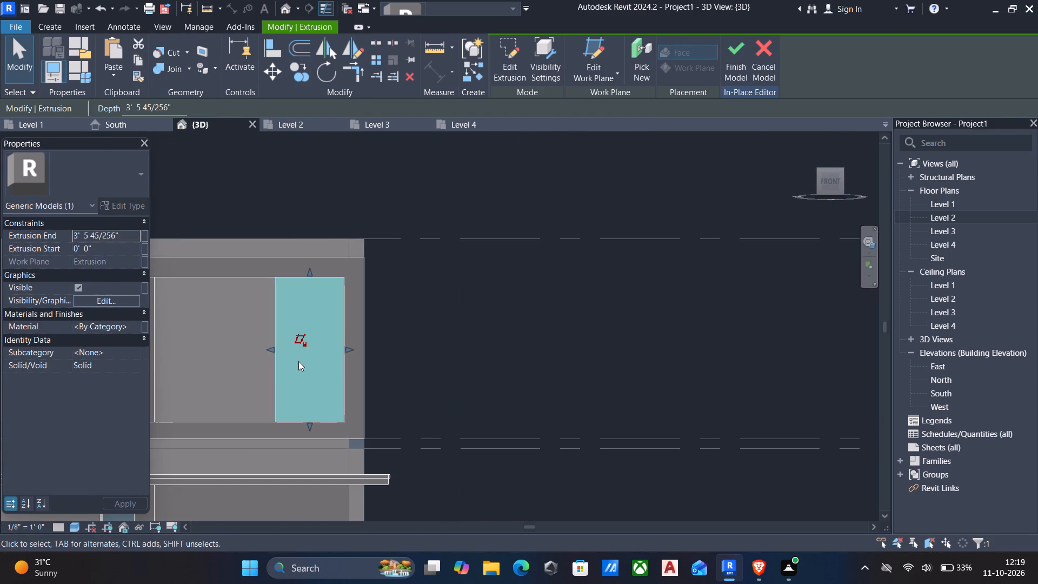
pyautogui.scroll(-4, 643, 345)
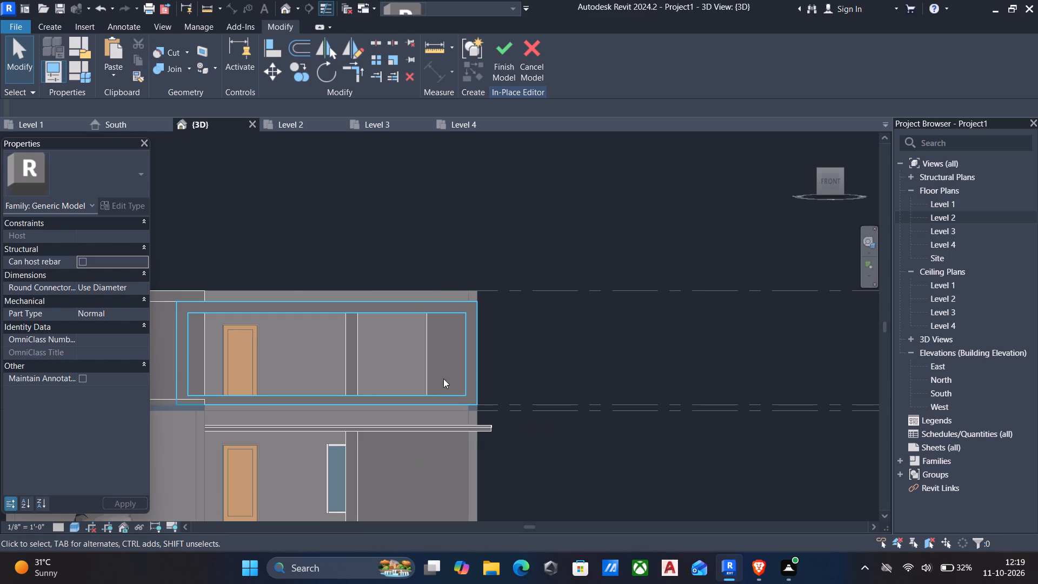
pyautogui.click(426, 359)
pyautogui.moveTo(424, 356); pyautogui.dragTo(436, 354)
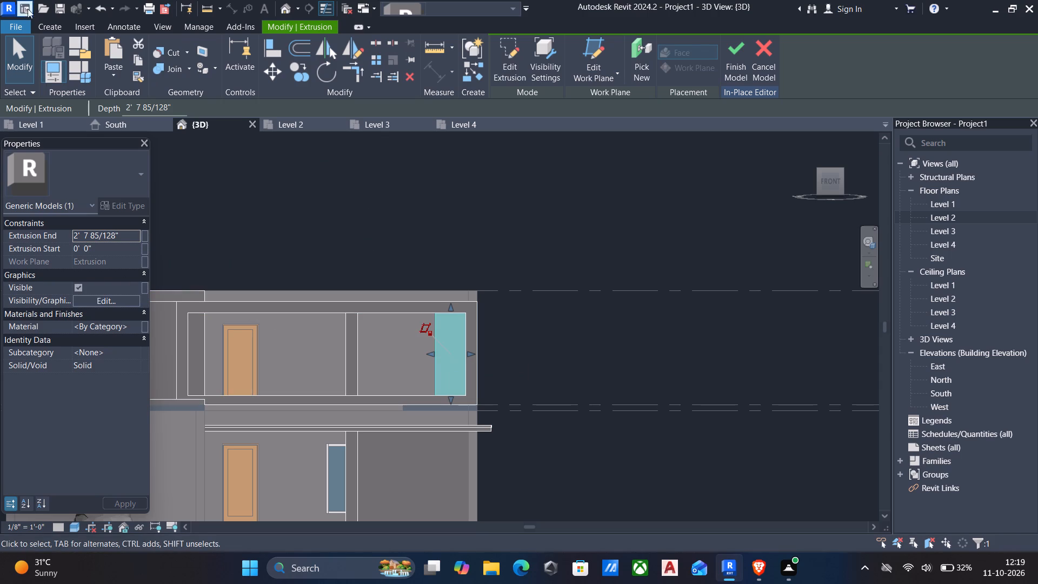
# Start a new extrusion with its work plane on the front face of the upper facade panel beside the balcony.
pyautogui.click(48, 22)
pyautogui.click(109, 45)
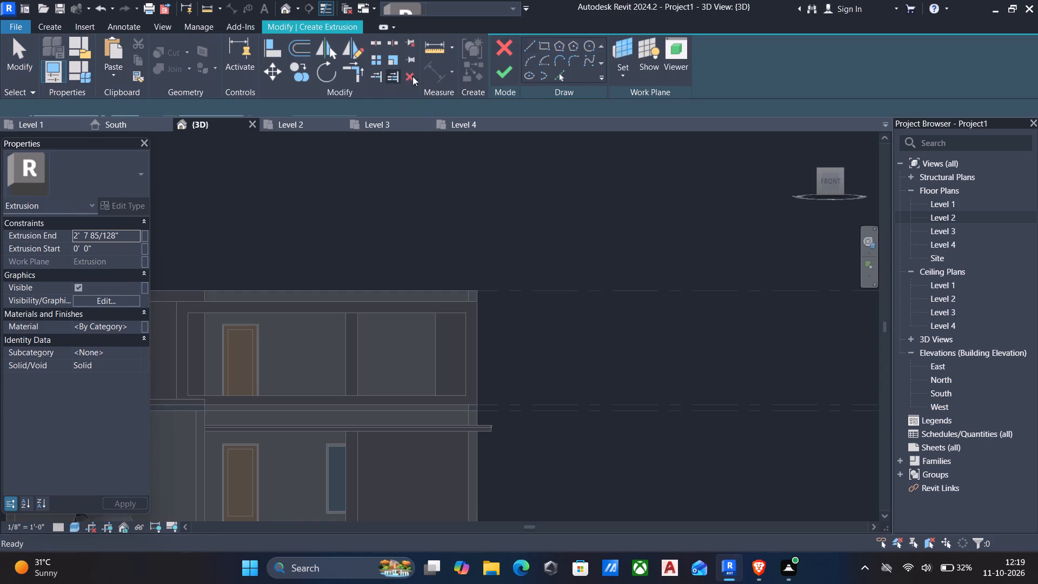
pyautogui.click(623, 69)
pyautogui.click(653, 122)
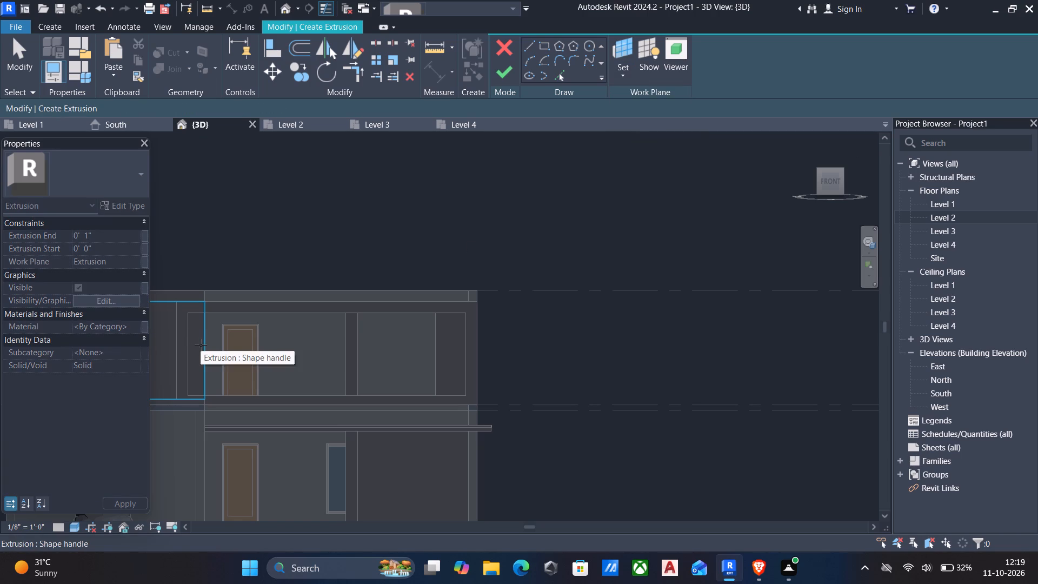
pyautogui.keyDown('shift'); pyautogui.moveTo(201, 362); pyautogui.dragTo(194, 387, button='middle'); pyautogui.keyUp('shift')
pyautogui.moveTo(204, 380); pyautogui.dragTo(477, 360, button='middle')
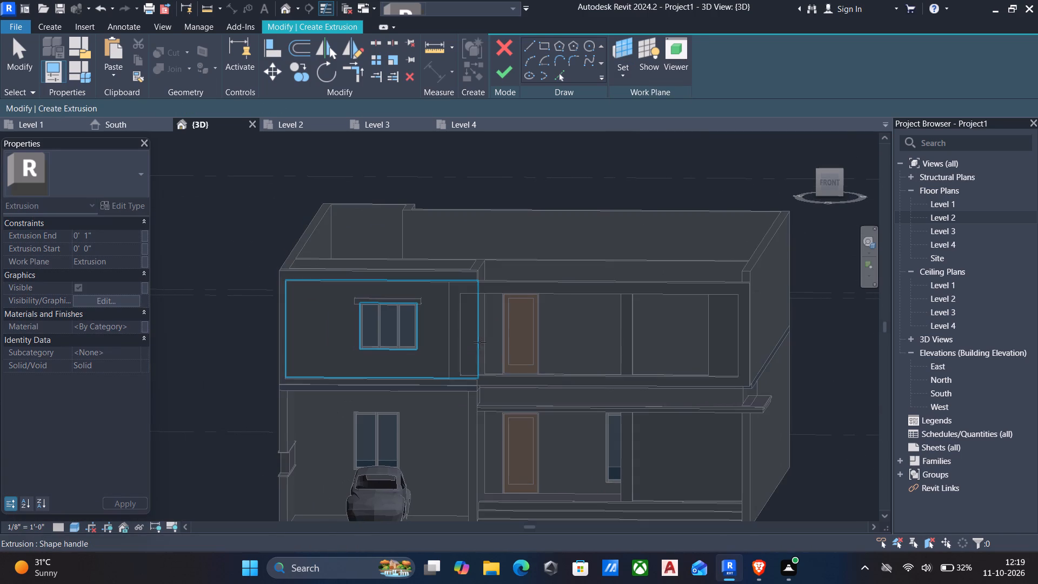
pyautogui.keyDown('shift'); pyautogui.moveTo(472, 336); pyautogui.dragTo(449, 349, button='middle'); pyautogui.keyUp('shift')
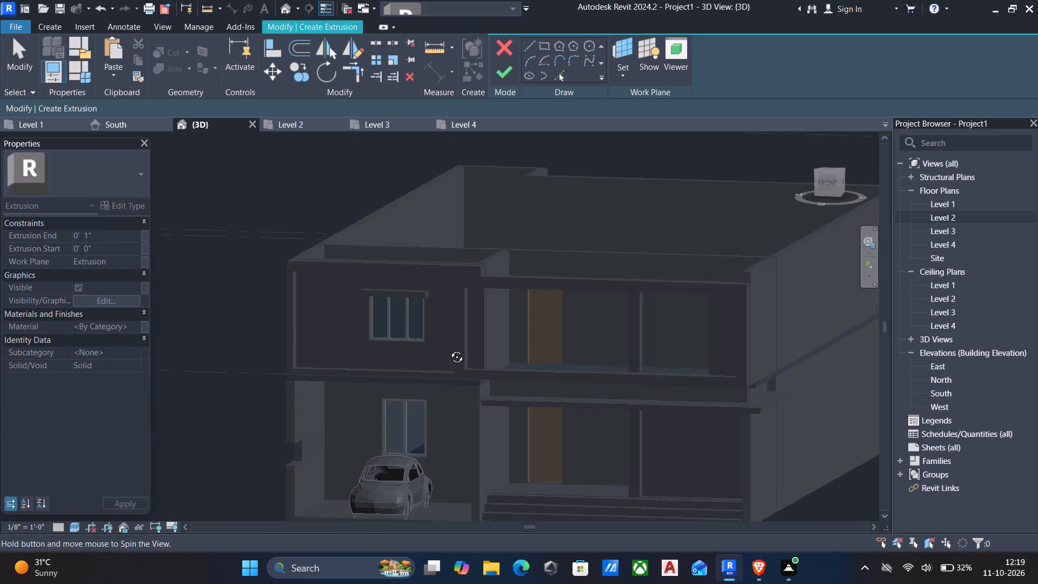
pyautogui.keyDown('shift'); pyautogui.moveTo(449, 349); pyautogui.dragTo(448, 349, button='middle'); pyautogui.keyUp('shift')
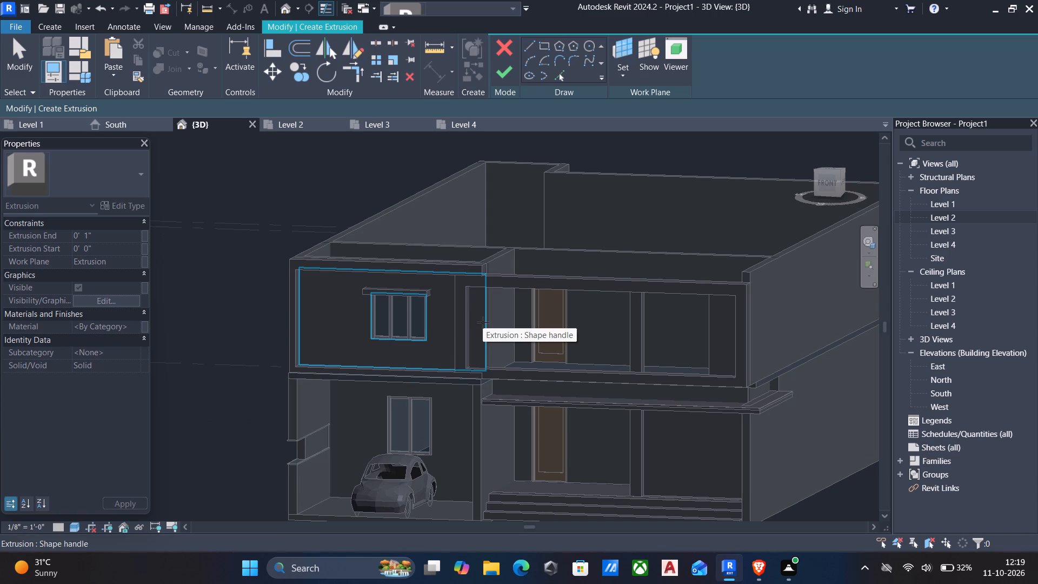
pyautogui.click(483, 322)
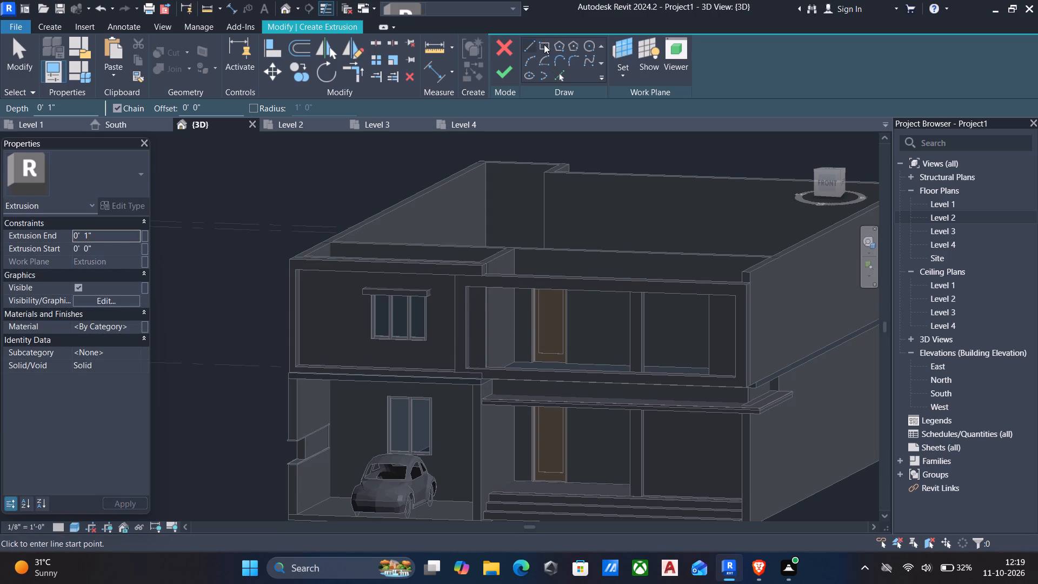
# Sketch an upright rectangle about 1'-5 3/4" wide and 7'-3" tall inside the balcony frame, at the end nearest the three-pane window.
pyautogui.click(544, 44)
pyautogui.scroll(4, 486, 379)
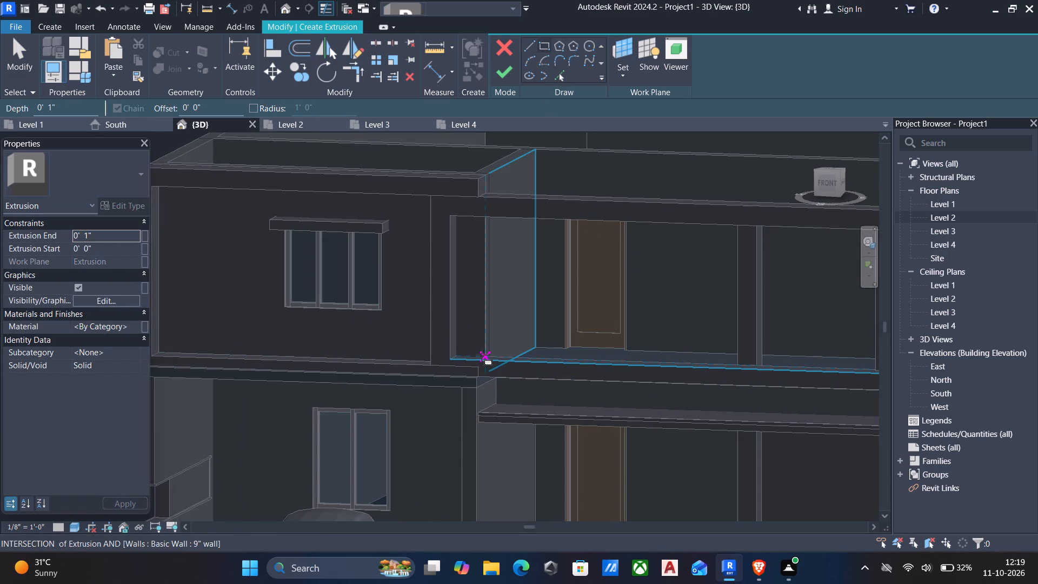
pyautogui.scroll(4, 485, 355)
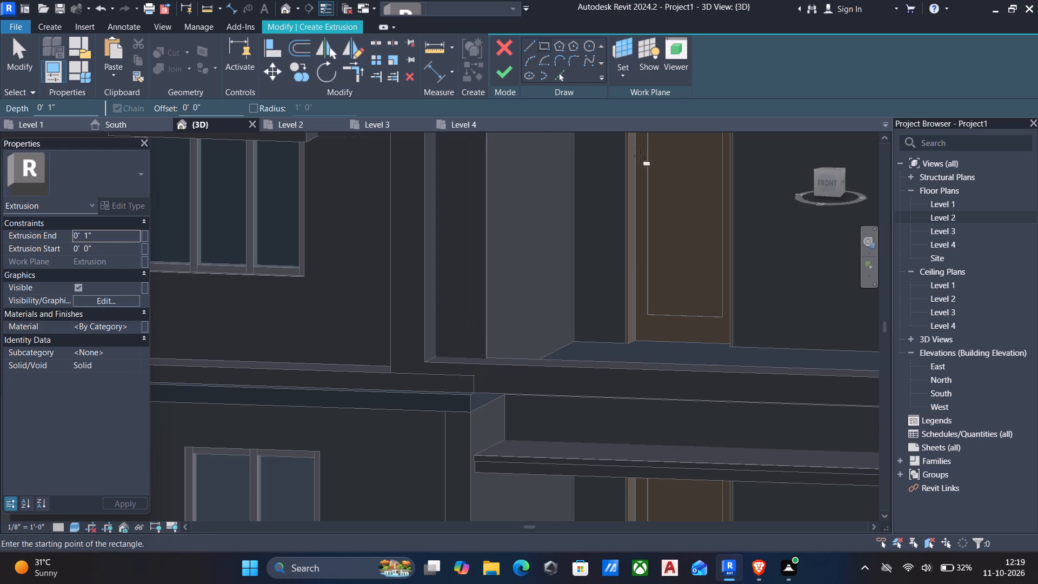
pyautogui.click(827, 183)
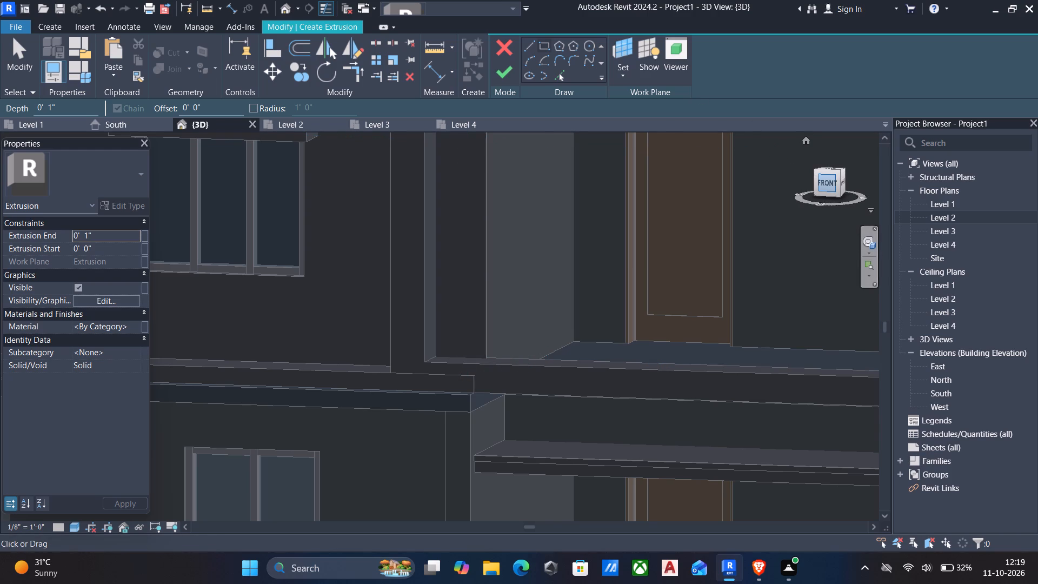
pyautogui.scroll(3, 429, 321)
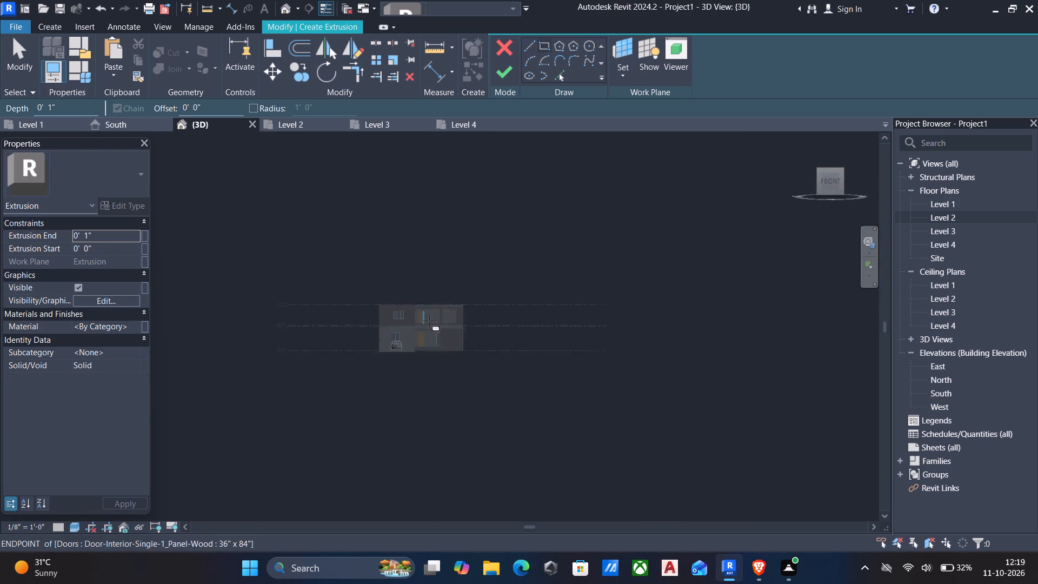
pyautogui.scroll(12, 429, 321)
pyautogui.scroll(4, 382, 219)
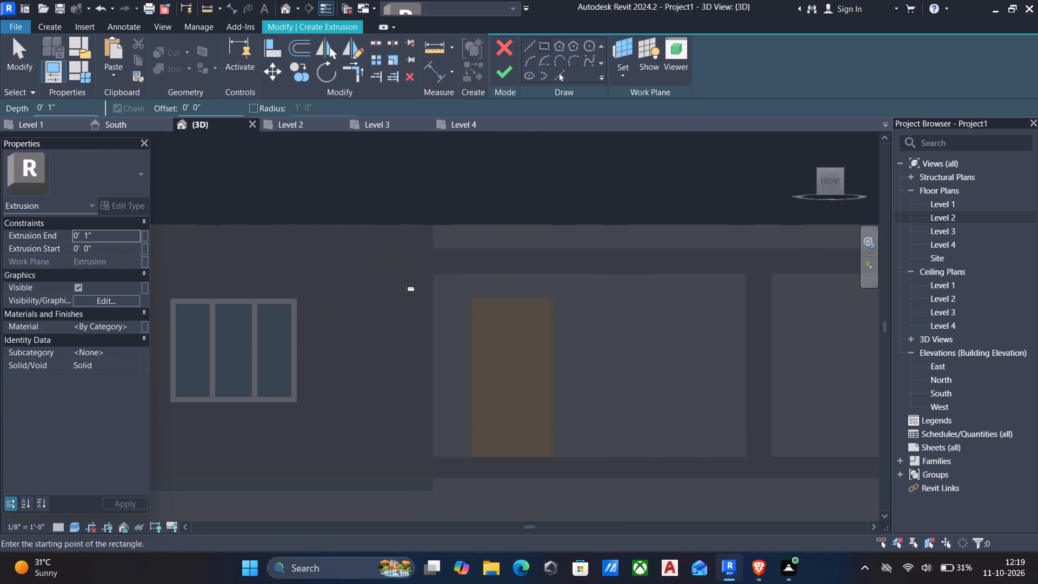
pyautogui.click(394, 274)
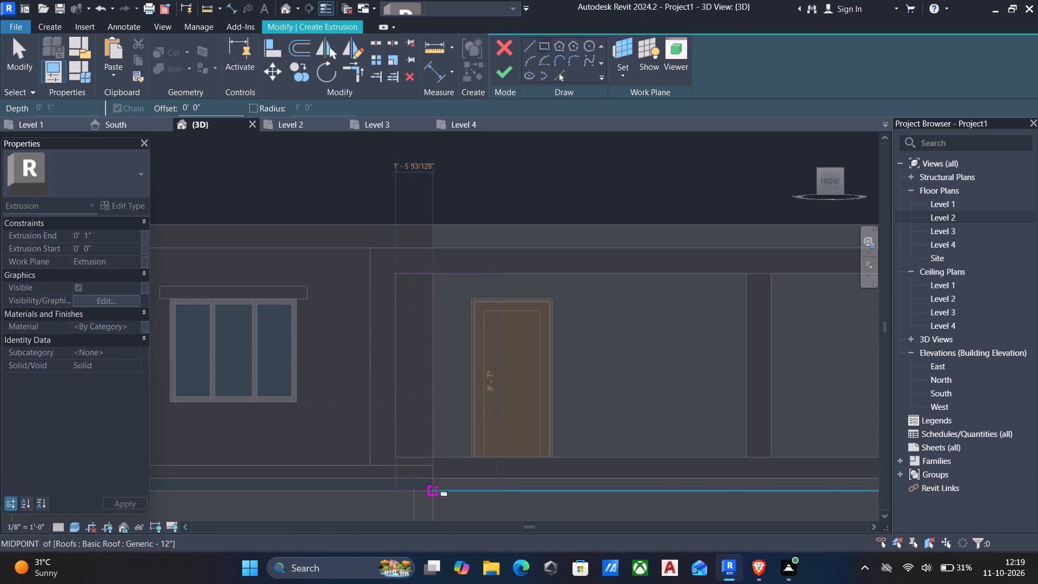
pyautogui.click(434, 457)
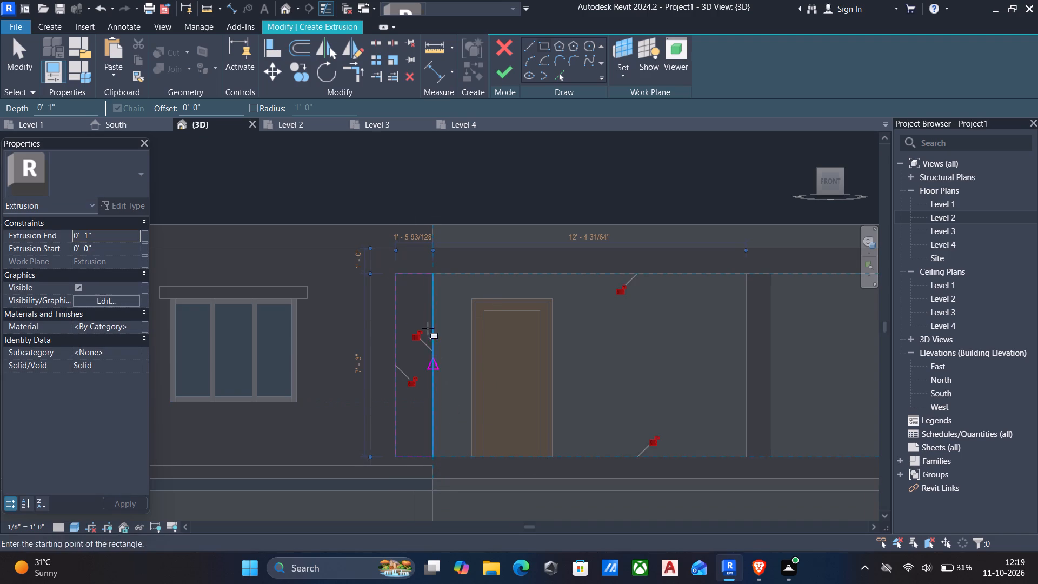
pyautogui.press('Escape')
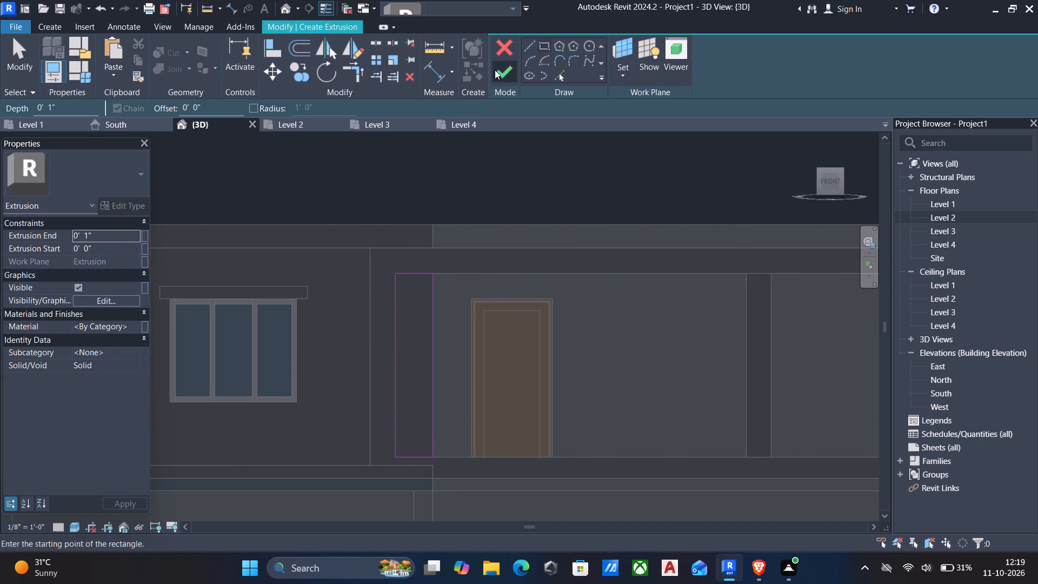
# Finish the upright rectangle's sketch and set the new infill panel's extrusion end to 4".
pyautogui.click(496, 70)
pyautogui.scroll(-4, 588, 326)
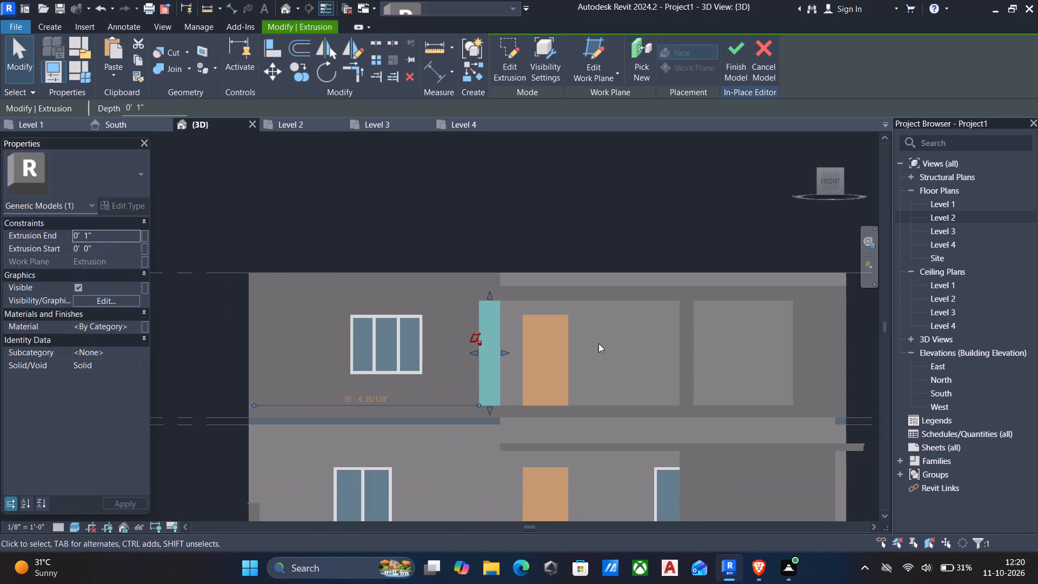
pyautogui.scroll(-5, 545, 400)
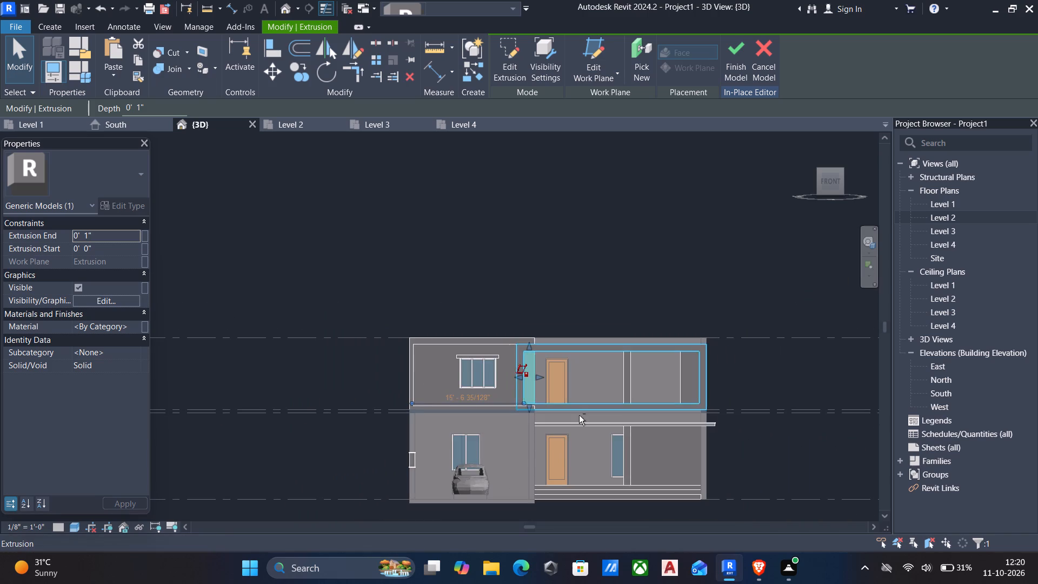
pyautogui.scroll(-4, 552, 441)
pyautogui.keyDown('shift'); pyautogui.moveTo(623, 342); pyautogui.dragTo(619, 355, button='middle'); pyautogui.keyUp('shift')
pyautogui.scroll(-4, 619, 354)
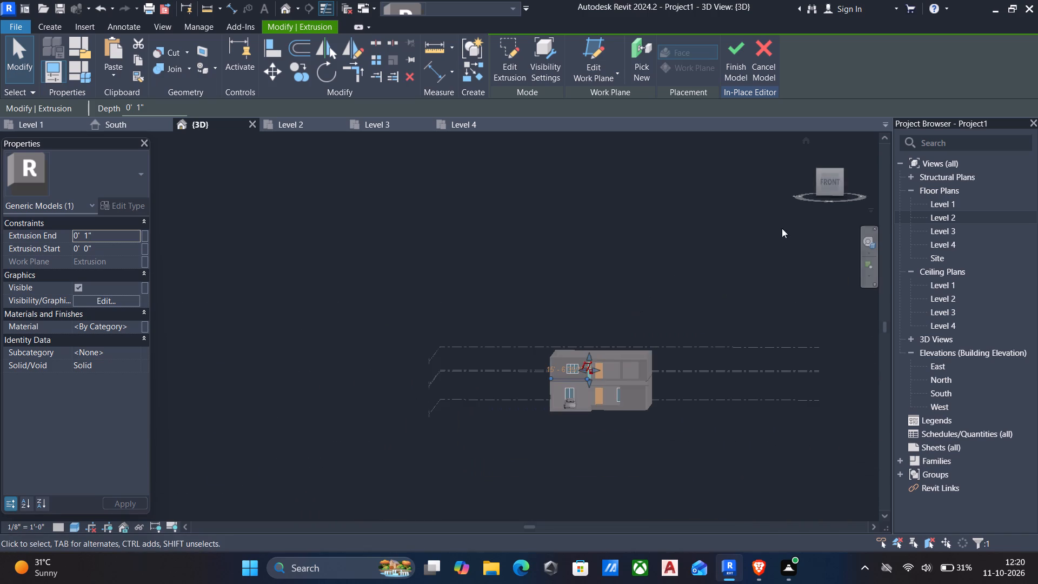
pyautogui.click(841, 172)
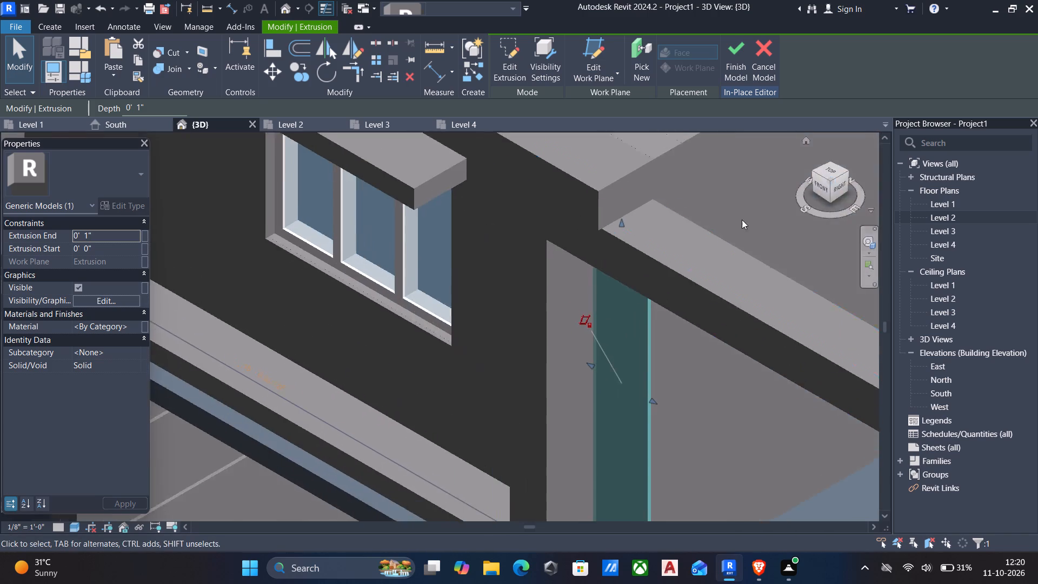
pyautogui.scroll(-6, 518, 347)
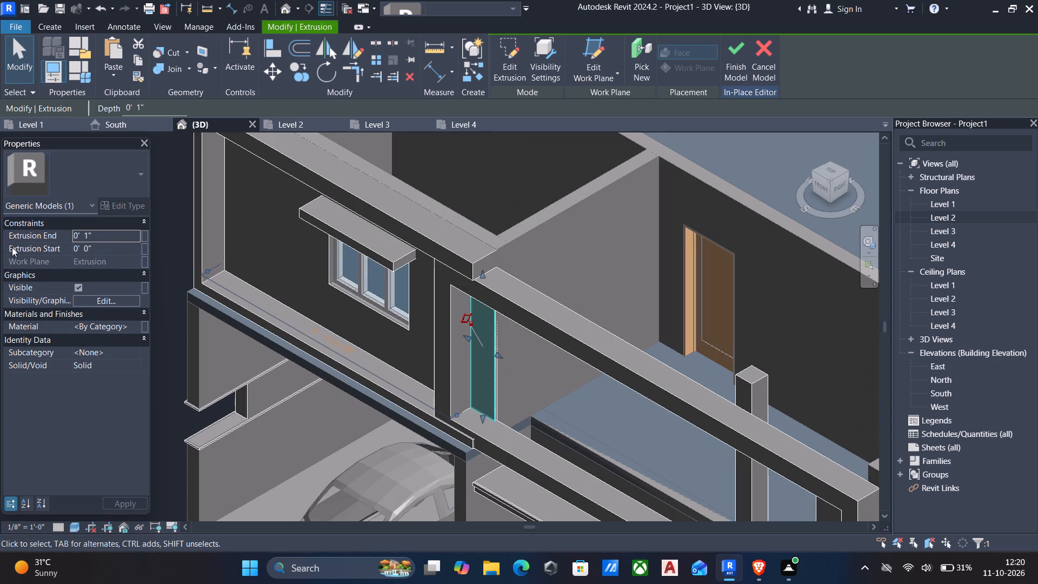
pyautogui.click(119, 230)
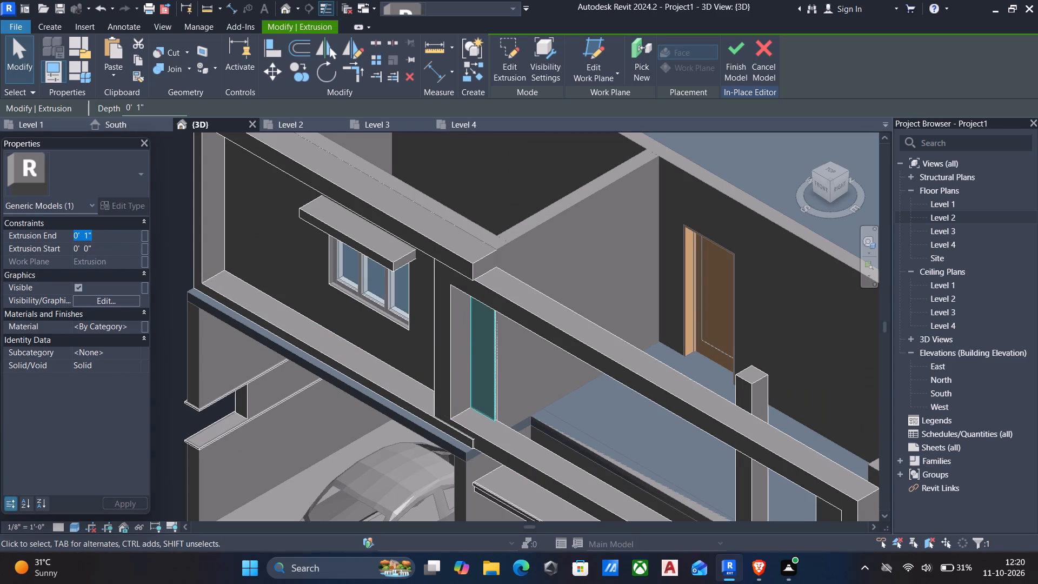
pyautogui.write('4"')
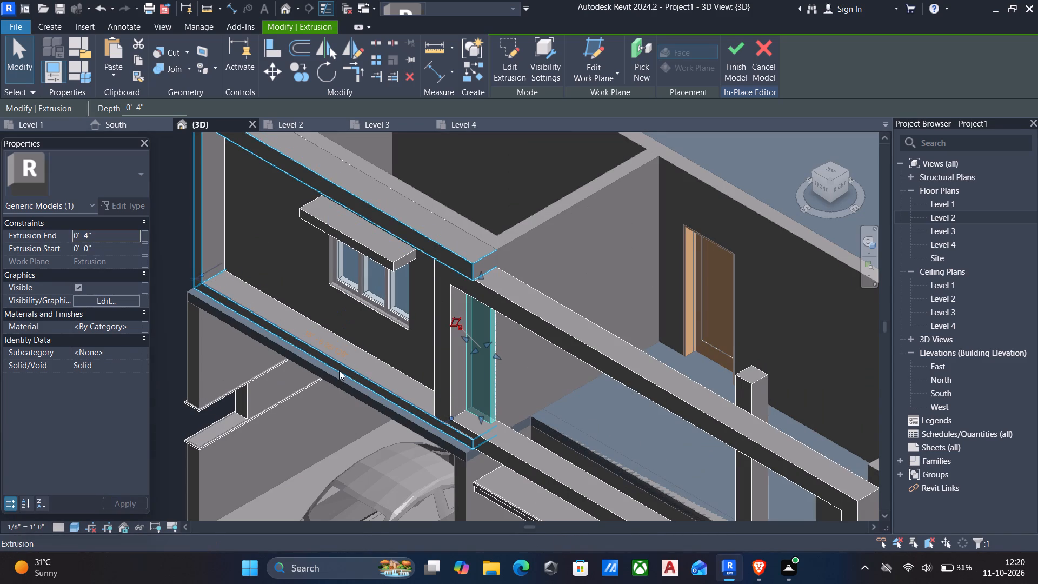
pyautogui.press('Escape')
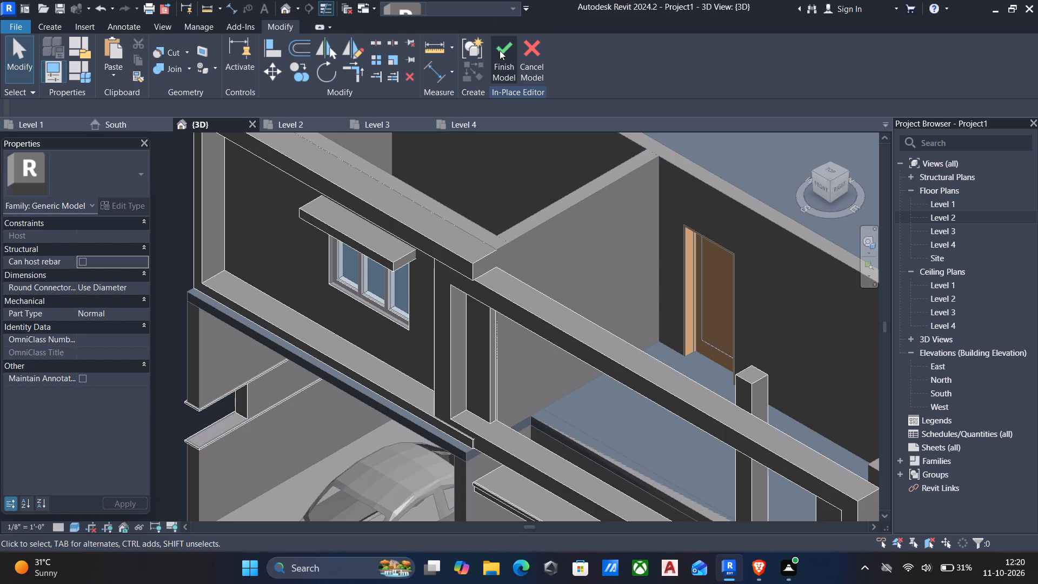
# Finish the facade's in-place model and dismiss the save reminder without saving.
pyautogui.click(499, 50)
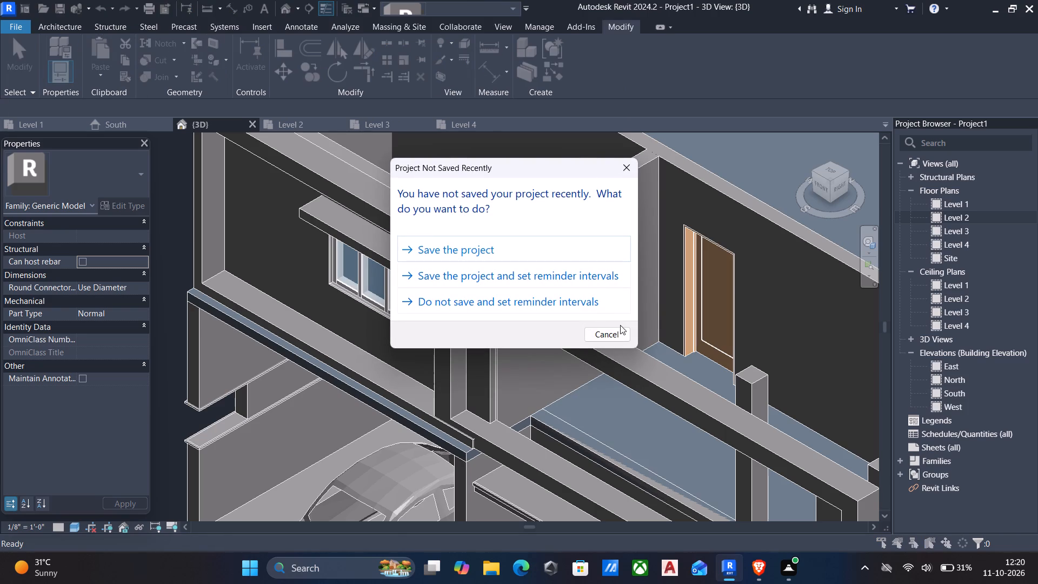
pyautogui.click(610, 336)
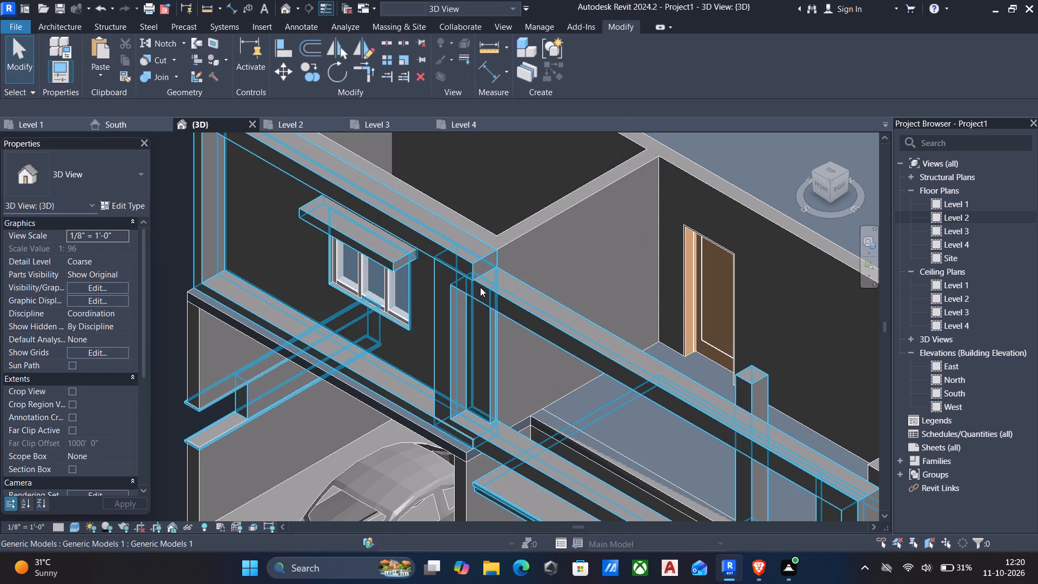
# Reopen the facade's in-place model, nudge the infill panel farthest from the three-pane window down and back up, and undo the last two nudges.
pyautogui.scroll(-6, 484, 293)
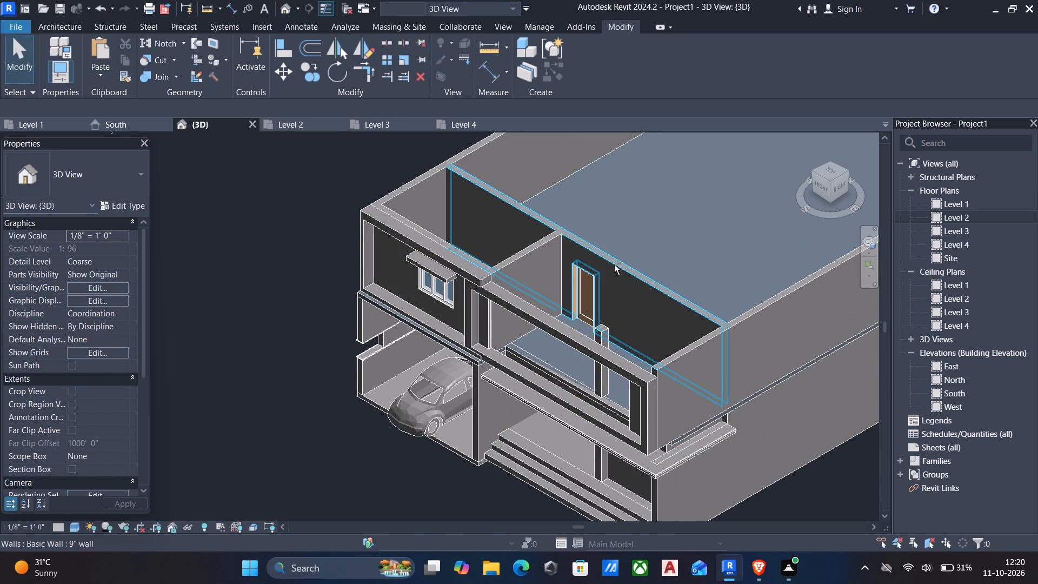
pyautogui.keyDown('shift'); pyautogui.moveTo(388, 253); pyautogui.dragTo(448, 240, button='middle'); pyautogui.keyUp('shift')
pyautogui.keyDown('shift'); pyautogui.moveTo(524, 214); pyautogui.dragTo(601, 161, button='middle'); pyautogui.keyUp('shift')
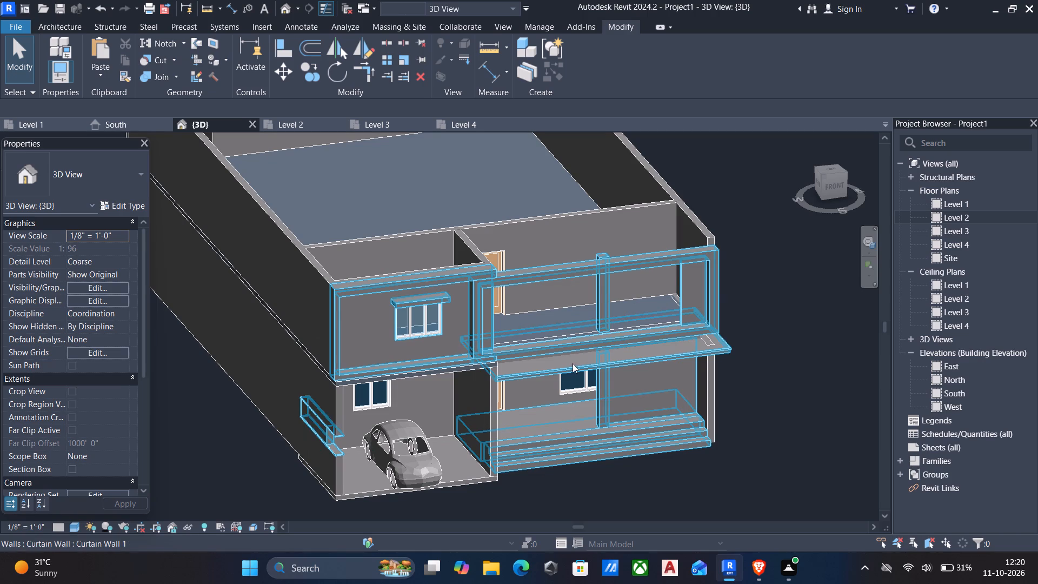
pyautogui.scroll(5, 591, 334)
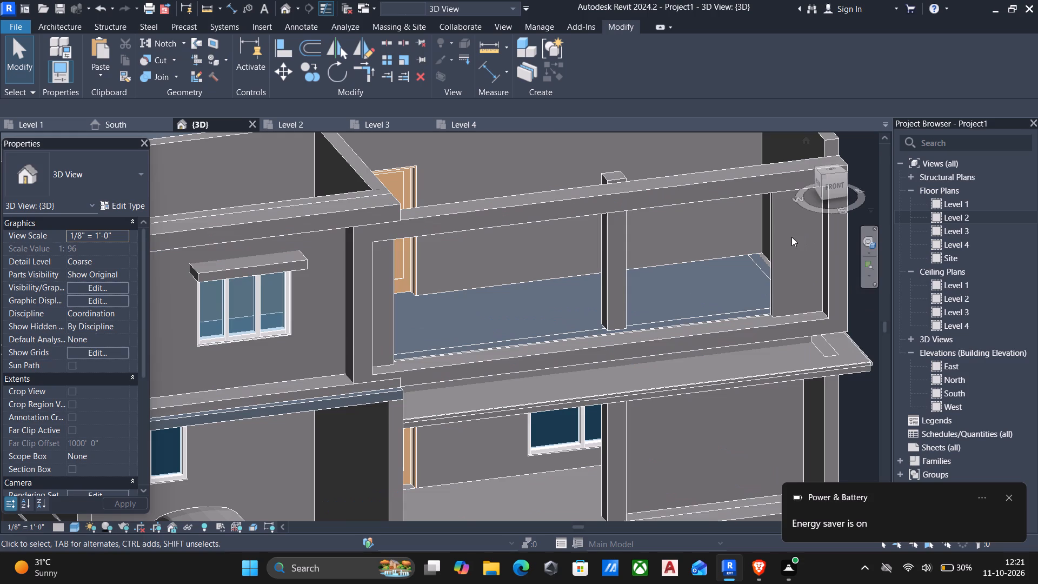
pyautogui.click(771, 252)
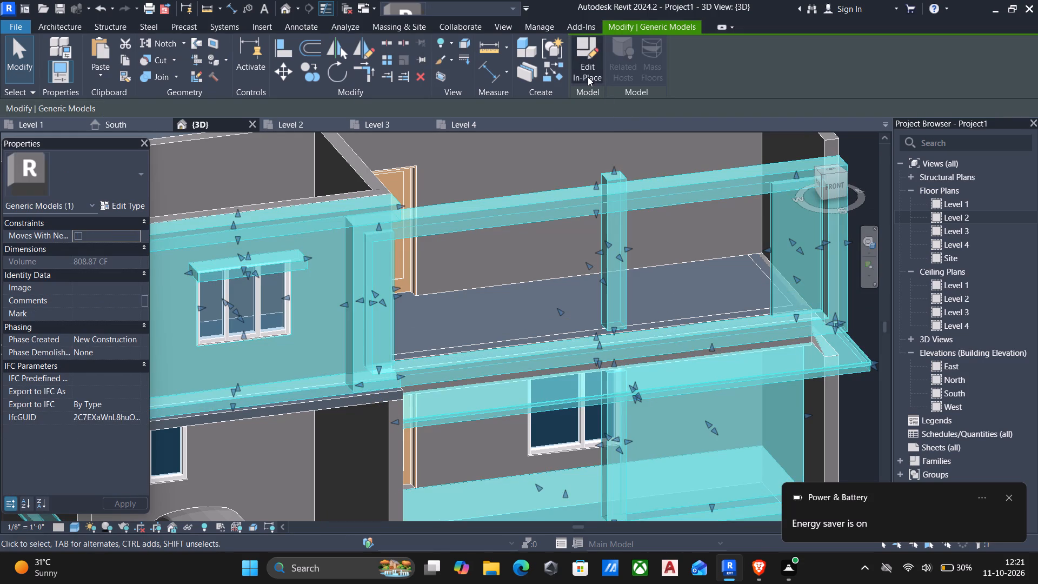
pyautogui.click(588, 77)
pyautogui.click(764, 246)
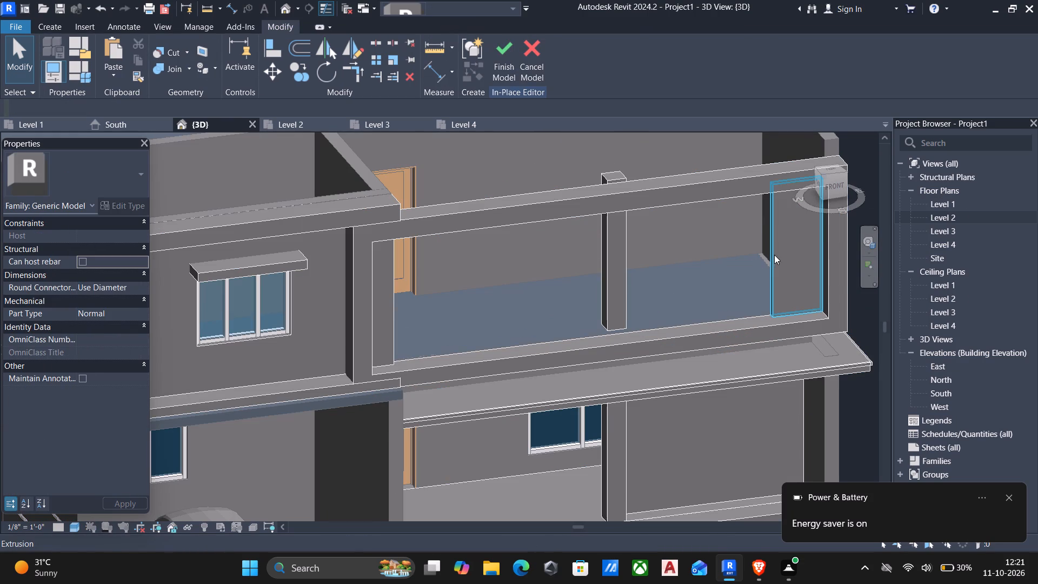
pyautogui.click(774, 255)
pyautogui.press('Down')
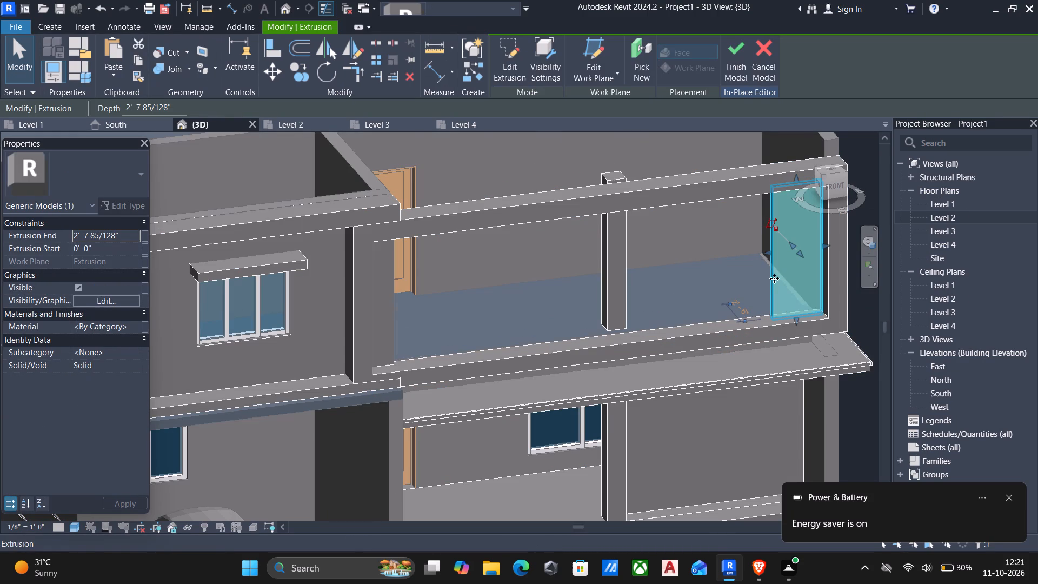
pyautogui.press('Down')
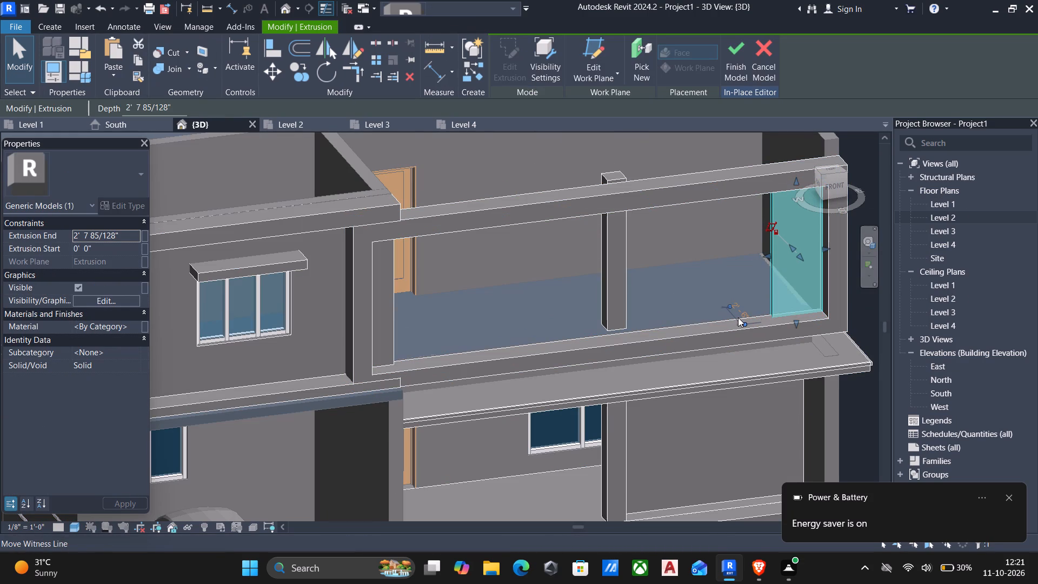
pyautogui.press('Down')
pyautogui.press('Down')
pyautogui.press('Down')
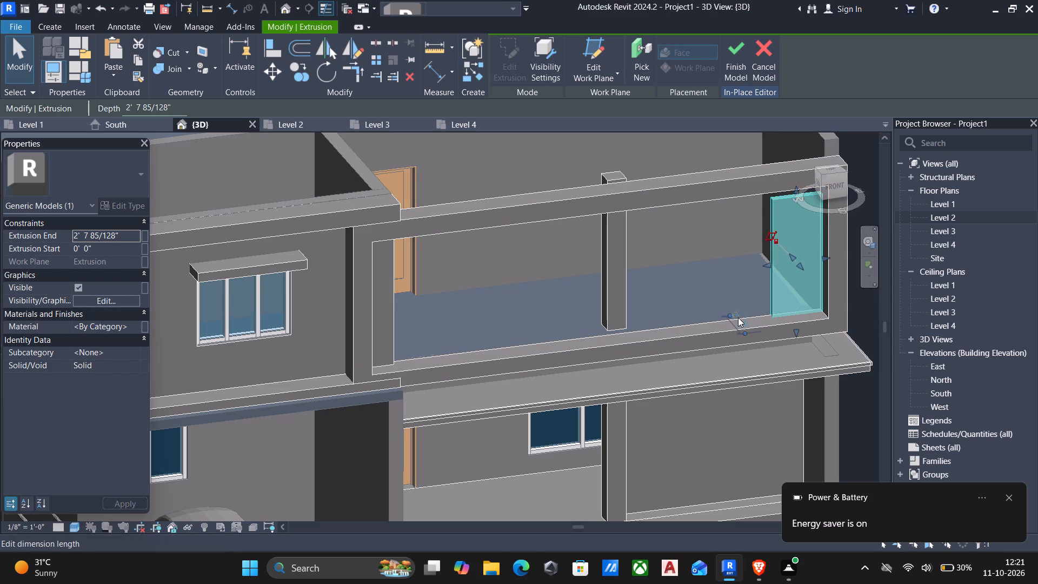
pyautogui.press('Up')
pyautogui.press('Up')
pyautogui.press('Up')
pyautogui.press('Up')
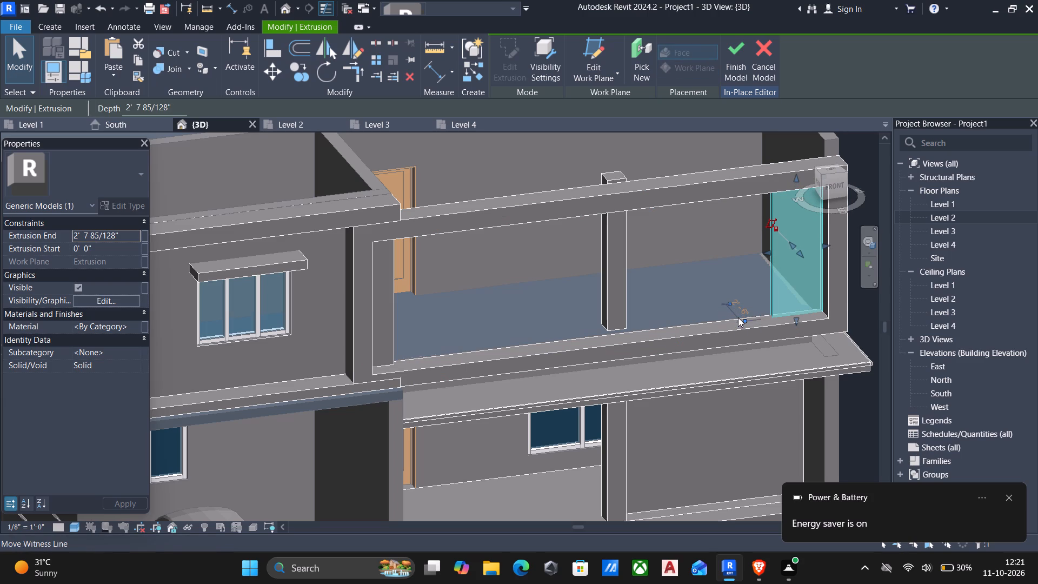
pyautogui.hotkey('ctrl', 'z')
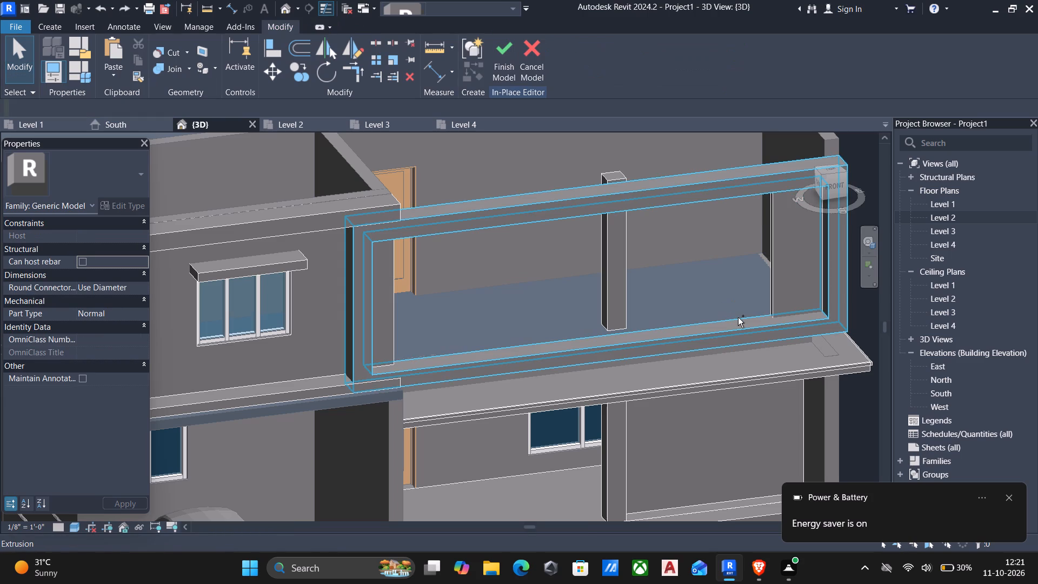
pyautogui.moveTo(717, 328); pyautogui.dragTo(599, 400, button='middle')
pyautogui.hotkey('ctrl', 'z')
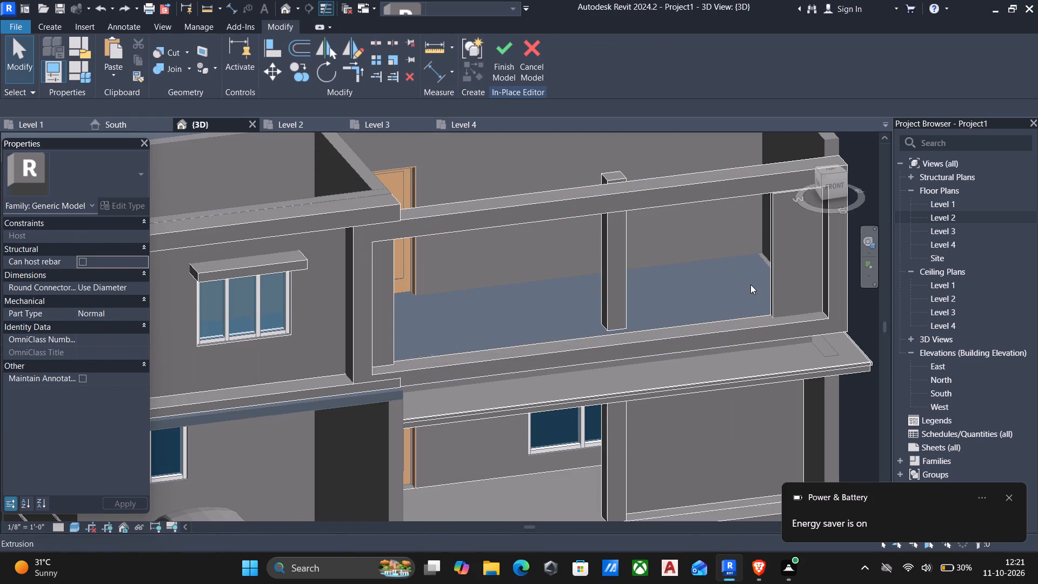
# Pull the back face of the infill panel farthest from the three-pane window forward to make the panel thinner.
pyautogui.click(775, 283)
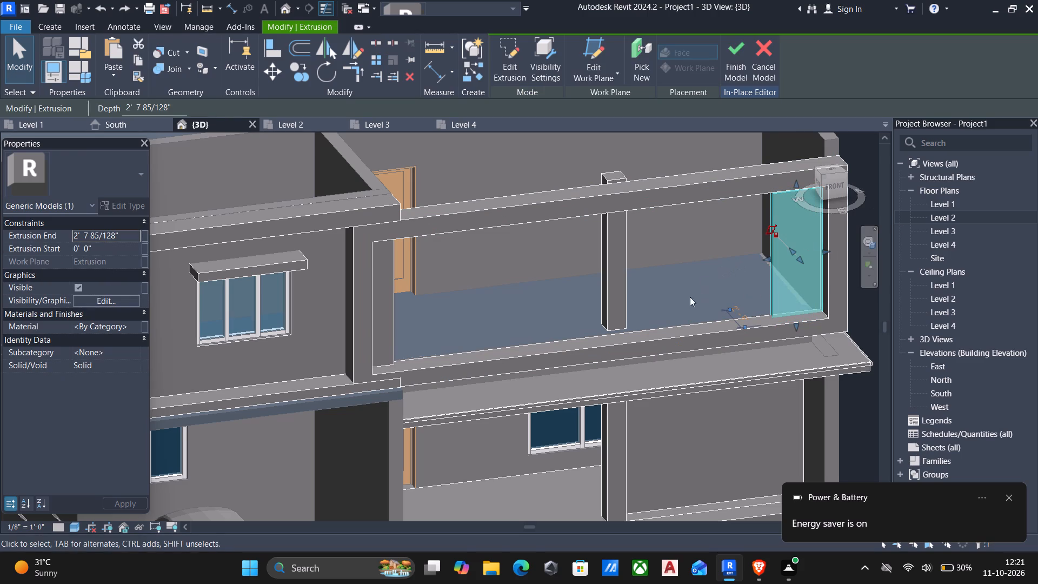
pyautogui.keyDown('shift'); pyautogui.moveTo(678, 308); pyautogui.dragTo(821, 328, button='middle'); pyautogui.keyUp('shift')
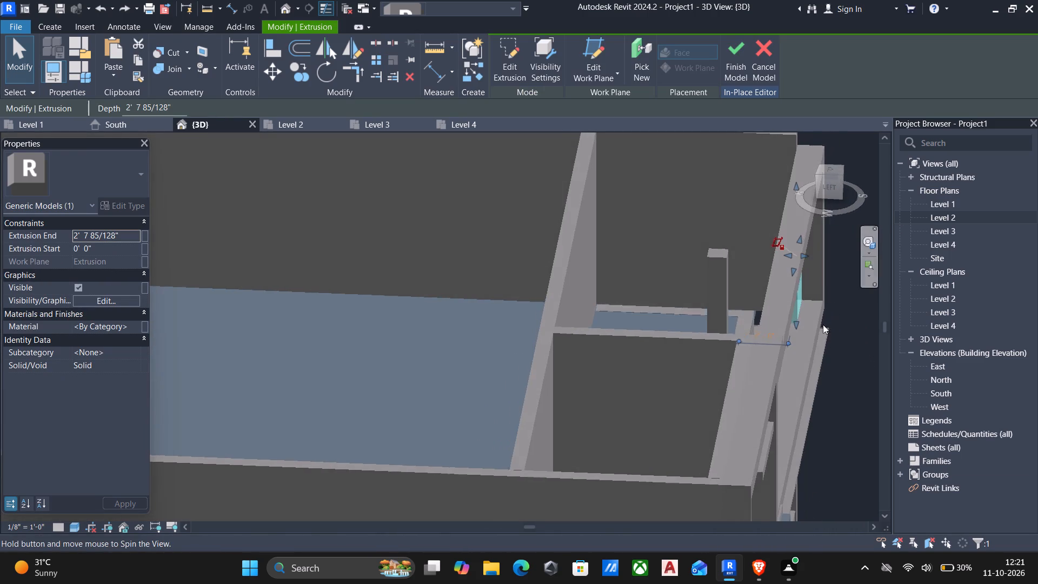
pyautogui.scroll(2, 823, 321)
pyautogui.moveTo(813, 343); pyautogui.dragTo(813, 258, button='middle')
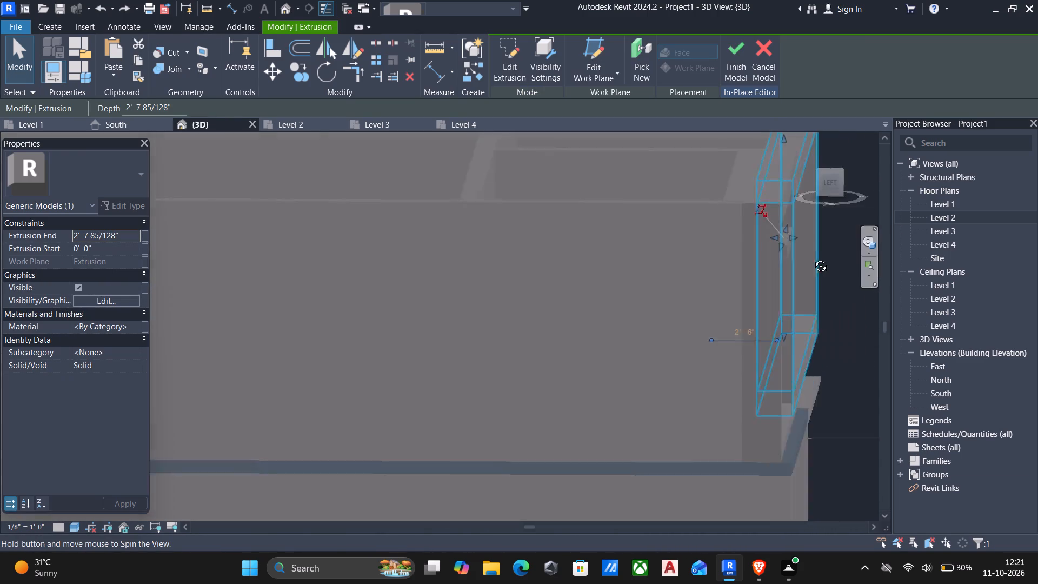
pyautogui.moveTo(813, 258); pyautogui.dragTo(802, 264, button='middle')
pyautogui.scroll(5, 795, 242)
pyautogui.moveTo(787, 235); pyautogui.dragTo(792, 234)
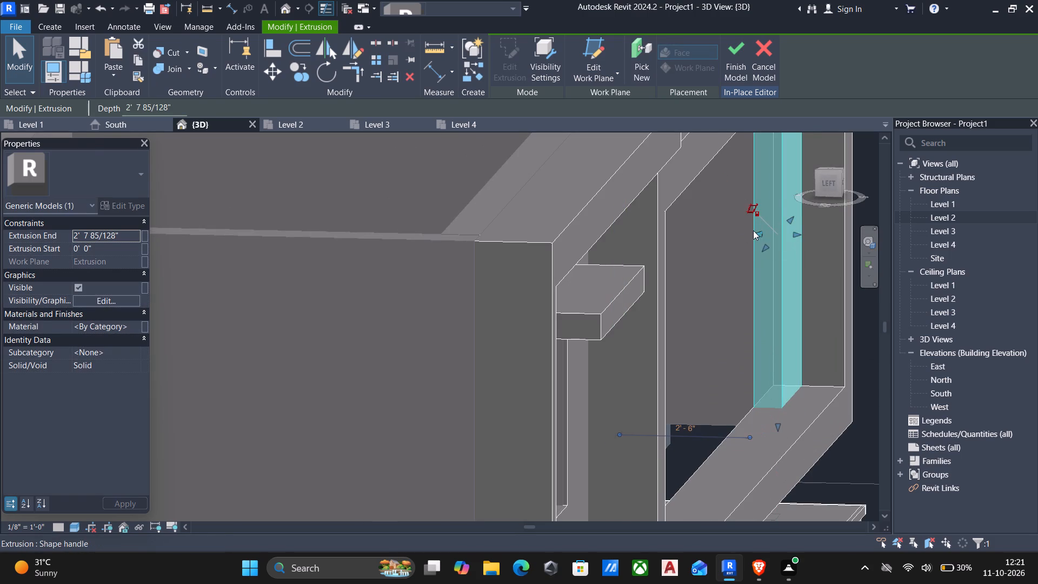
pyautogui.moveTo(753, 230); pyautogui.dragTo(770, 233)
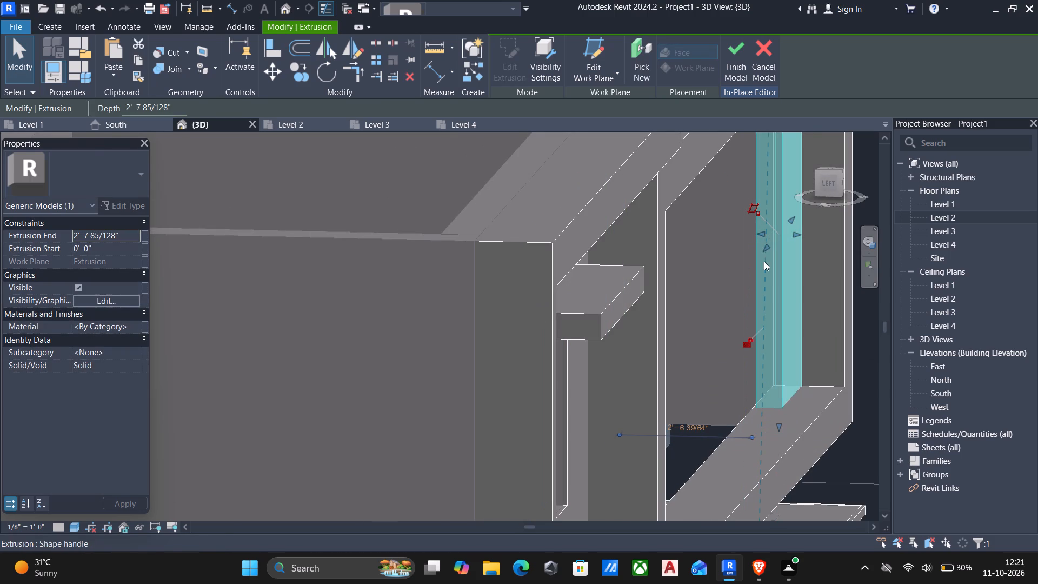
pyautogui.moveTo(759, 234); pyautogui.dragTo(782, 236)
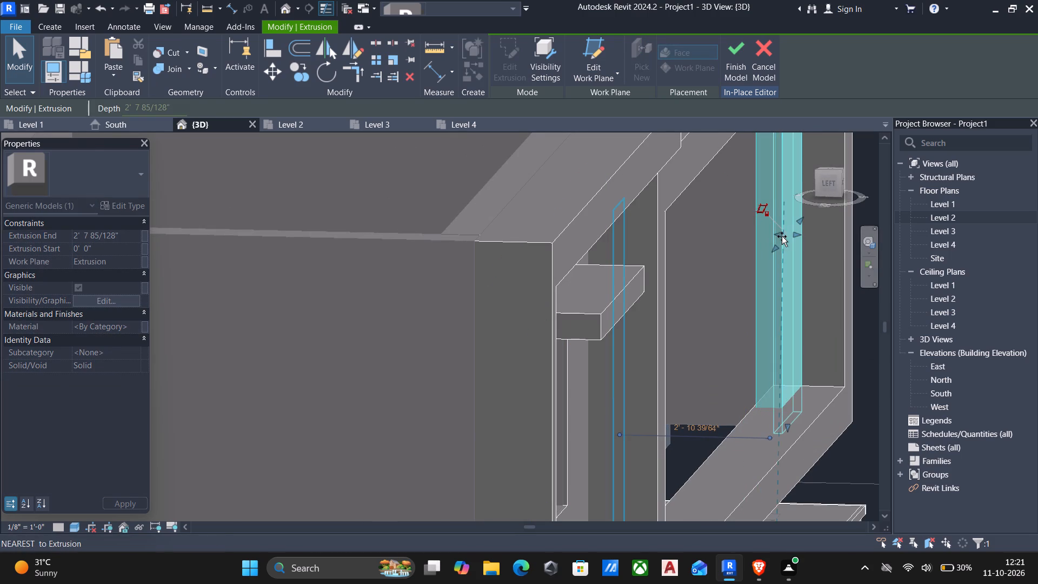
pyautogui.moveTo(782, 236); pyautogui.dragTo(776, 240)
pyautogui.press('Escape')
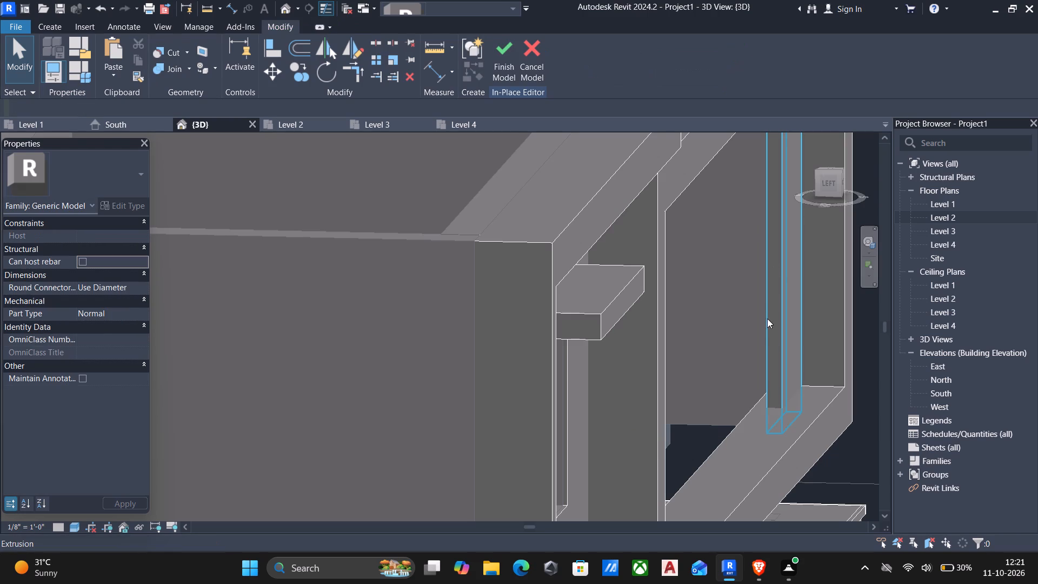
# From the front view, stretch the same infill panel's bottom edge up to the top face of the balcony frame's lower member.
pyautogui.scroll(-5, 771, 344)
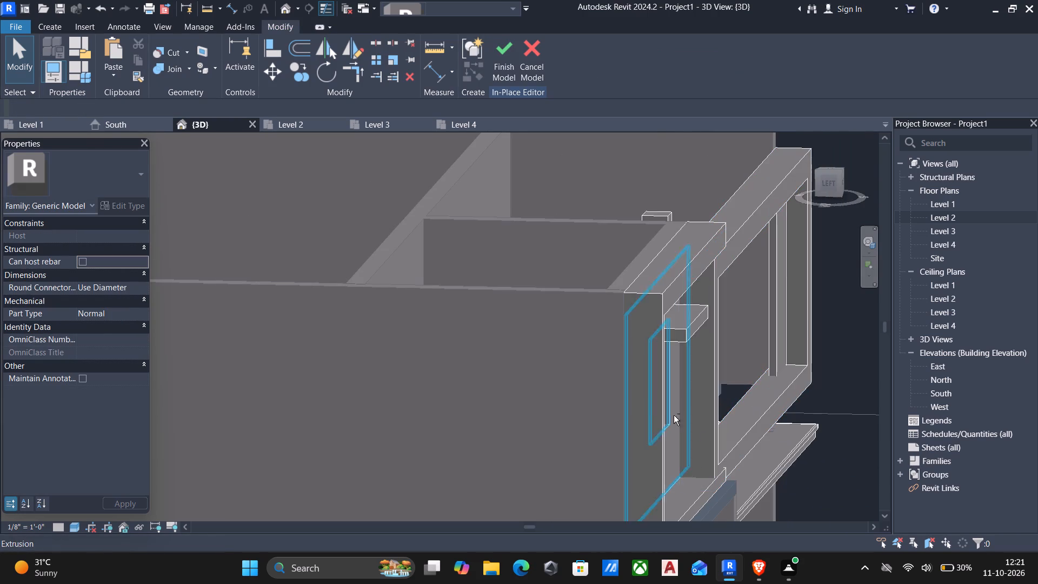
pyautogui.scroll(-6, 661, 416)
pyautogui.keyDown('shift'); pyautogui.moveTo(643, 411); pyautogui.dragTo(615, 419, button='middle'); pyautogui.keyUp('shift')
pyautogui.keyDown('shift'); pyautogui.scroll(2, 614, 419); pyautogui.keyUp('shift')
pyautogui.keyDown('shift'); pyautogui.moveTo(621, 408); pyautogui.dragTo(603, 414, button='middle'); pyautogui.keyUp('shift')
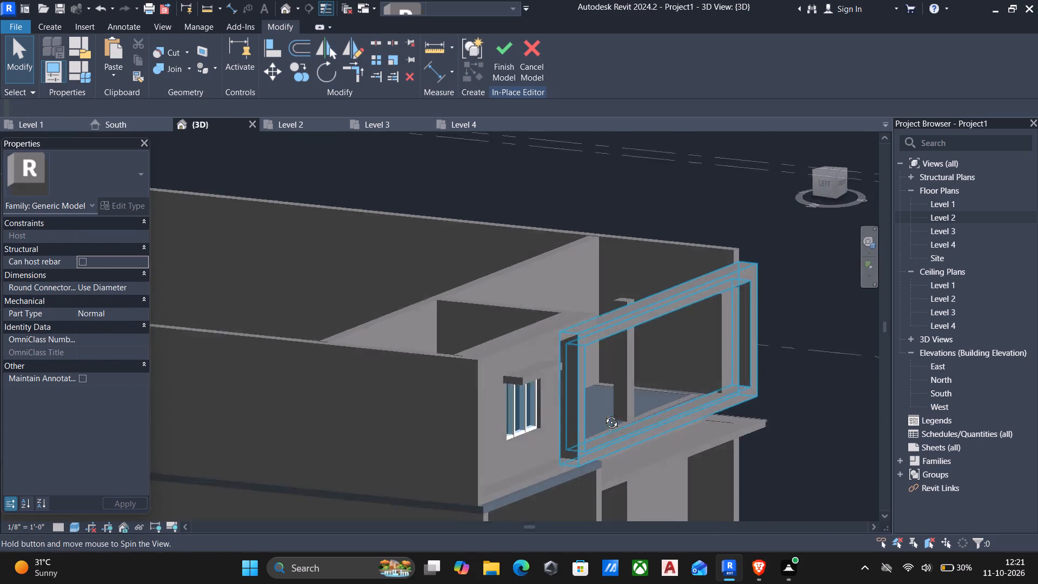
pyautogui.keyDown('shift'); pyautogui.moveTo(603, 414); pyautogui.dragTo(562, 422, button='middle'); pyautogui.keyUp('shift')
pyautogui.click(711, 373)
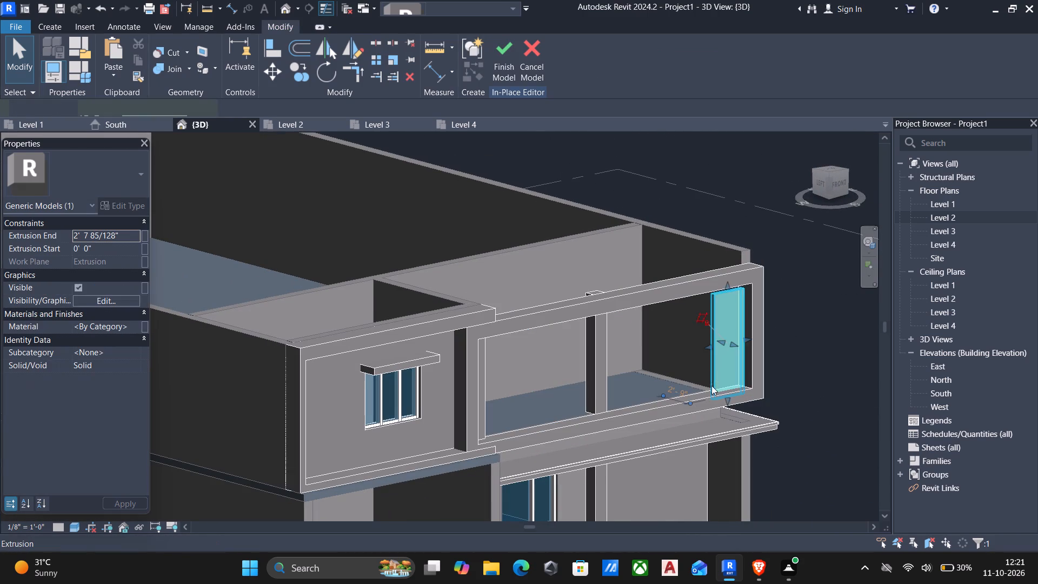
pyautogui.scroll(8, 724, 400)
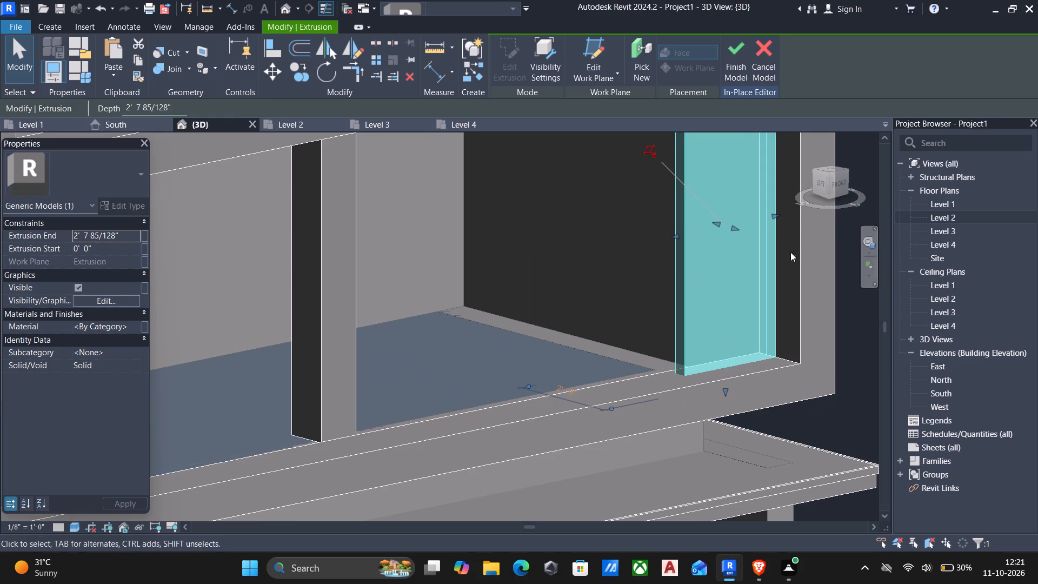
pyautogui.click(837, 182)
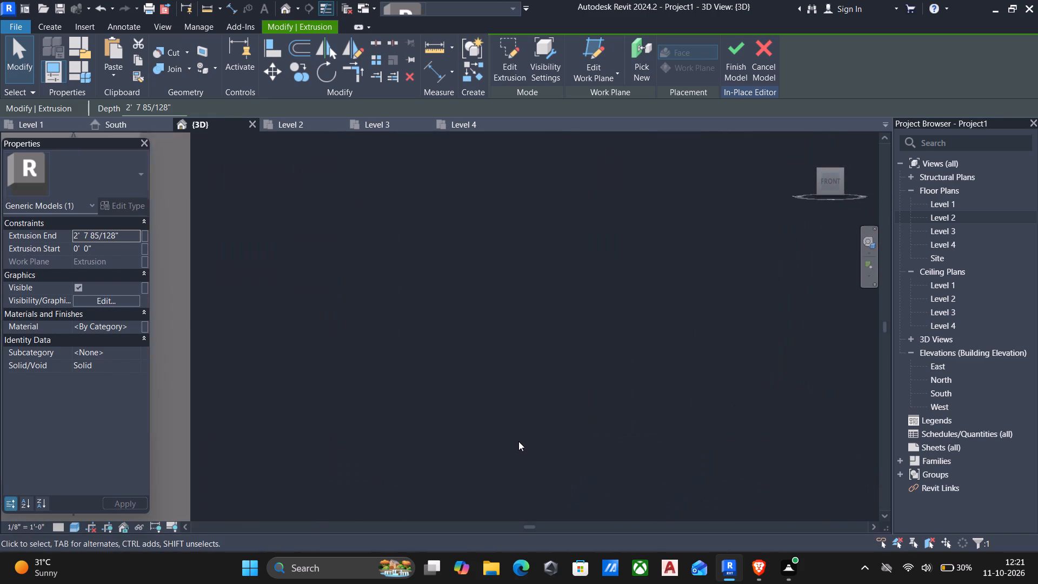
pyautogui.scroll(-2, 437, 470)
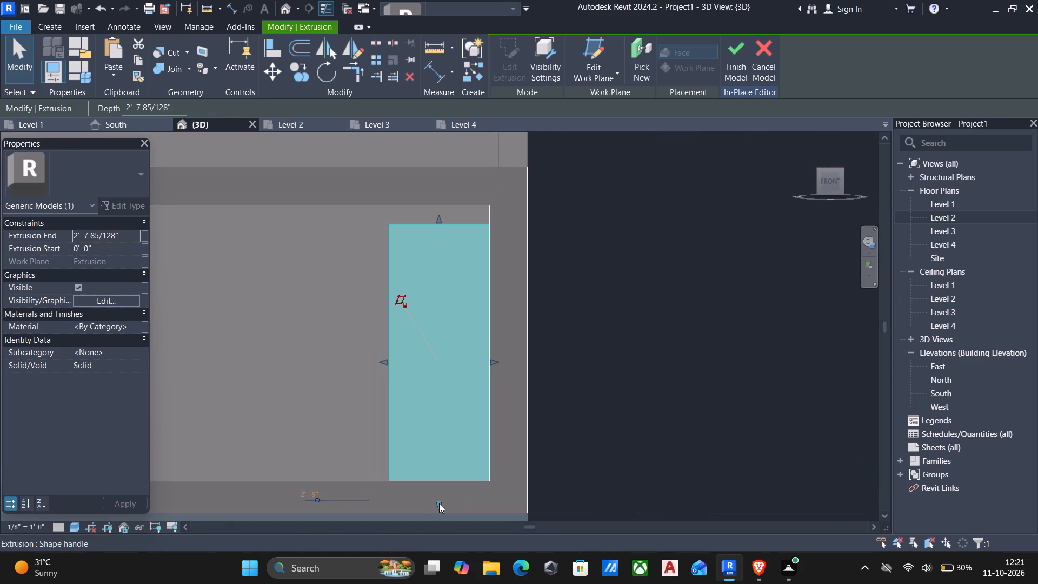
pyautogui.moveTo(439, 503); pyautogui.dragTo(440, 486)
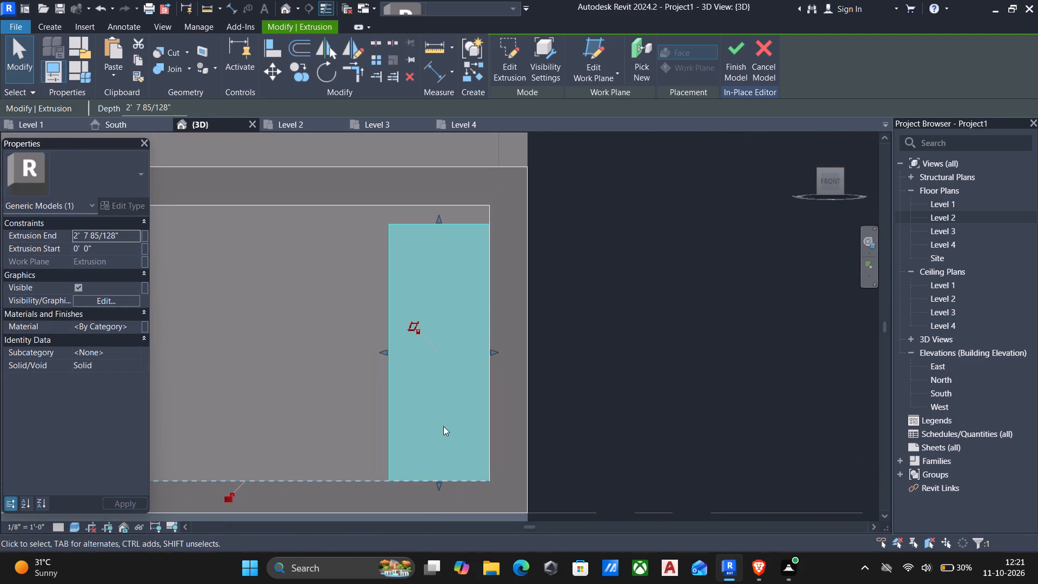
# Stretch the top edge of the infill panel farthest from the three-pane window up to the underside of the balcony frame's upper member.
pyautogui.moveTo(440, 221); pyautogui.dragTo(437, 211)
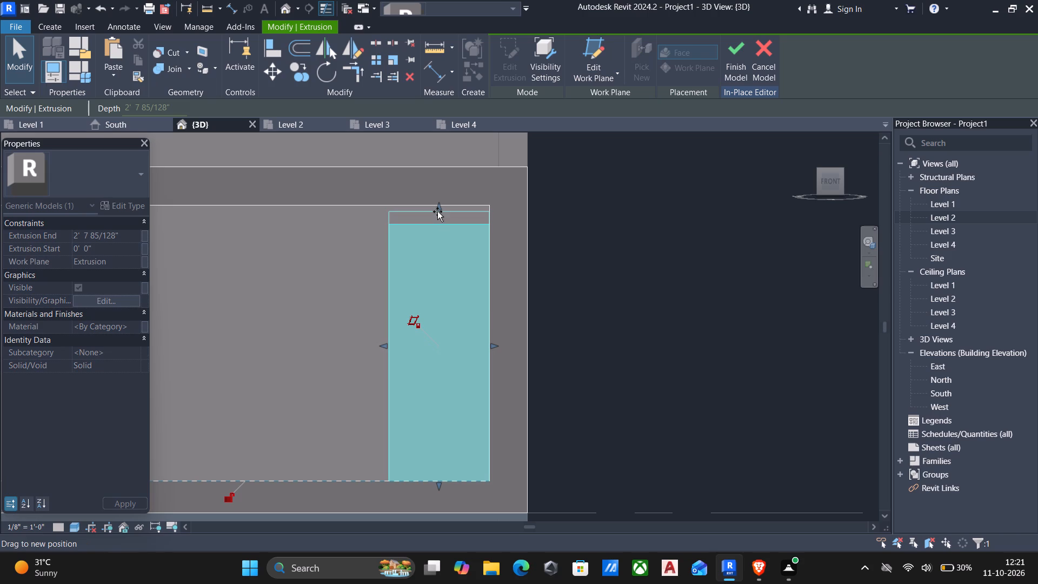
pyautogui.moveTo(437, 211); pyautogui.dragTo(431, 210)
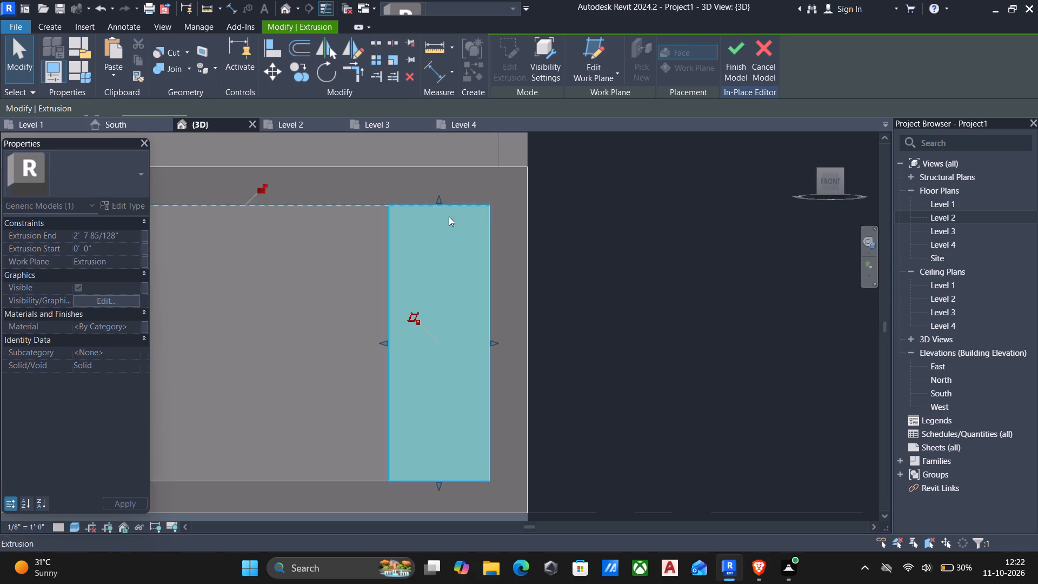
pyautogui.scroll(-7, 634, 292)
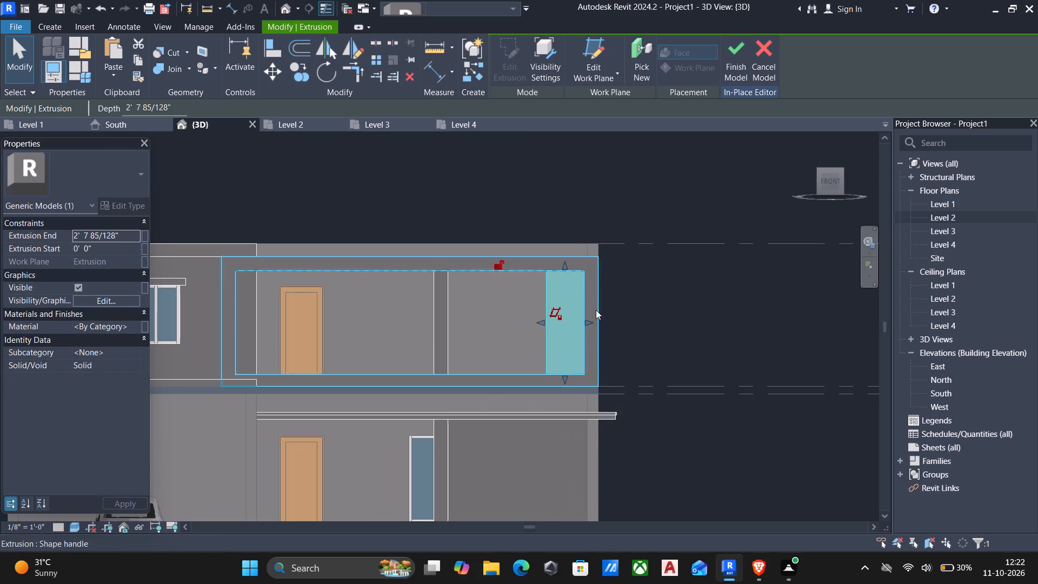
pyautogui.press('Escape')
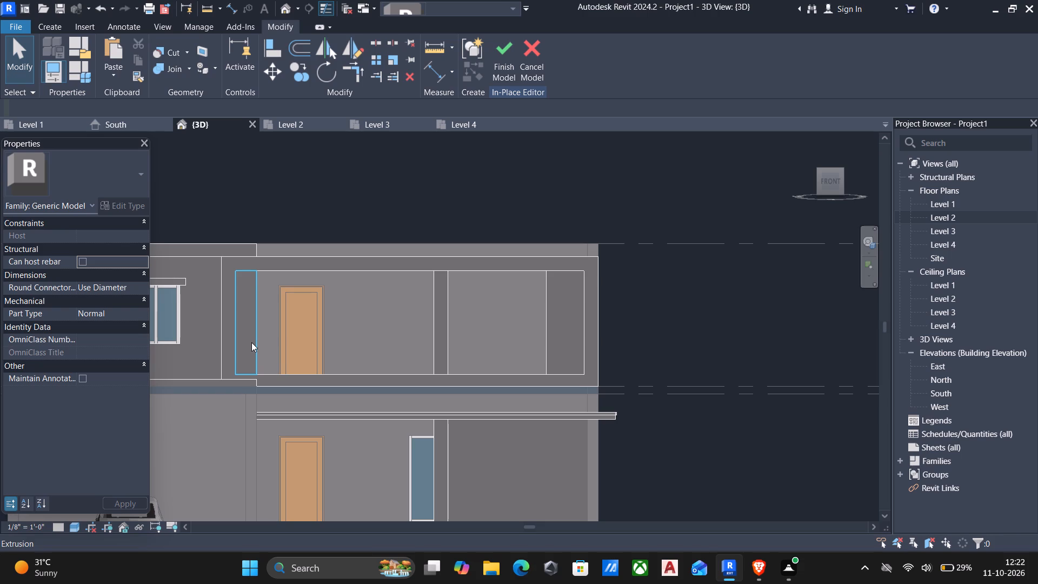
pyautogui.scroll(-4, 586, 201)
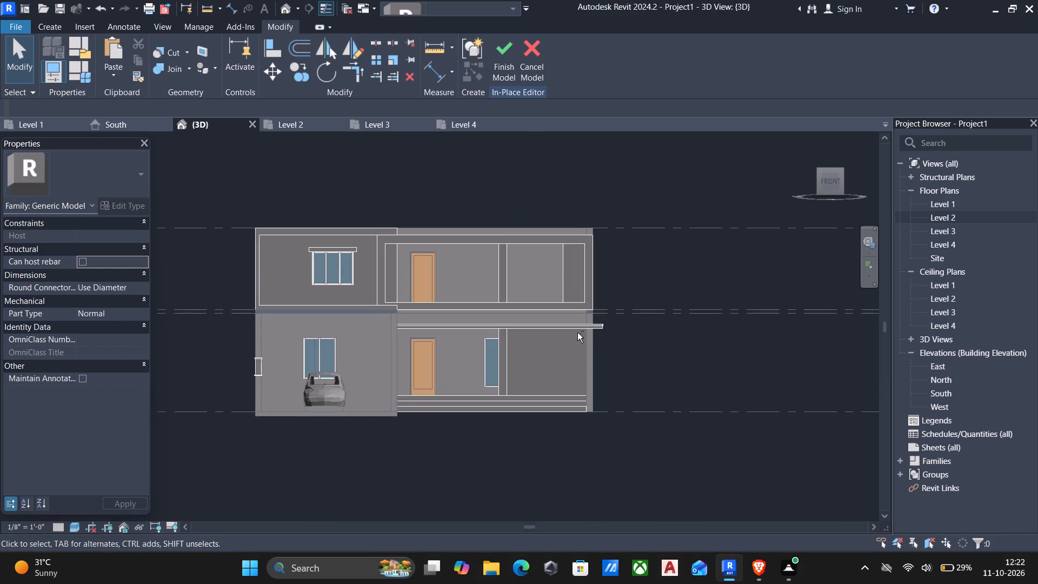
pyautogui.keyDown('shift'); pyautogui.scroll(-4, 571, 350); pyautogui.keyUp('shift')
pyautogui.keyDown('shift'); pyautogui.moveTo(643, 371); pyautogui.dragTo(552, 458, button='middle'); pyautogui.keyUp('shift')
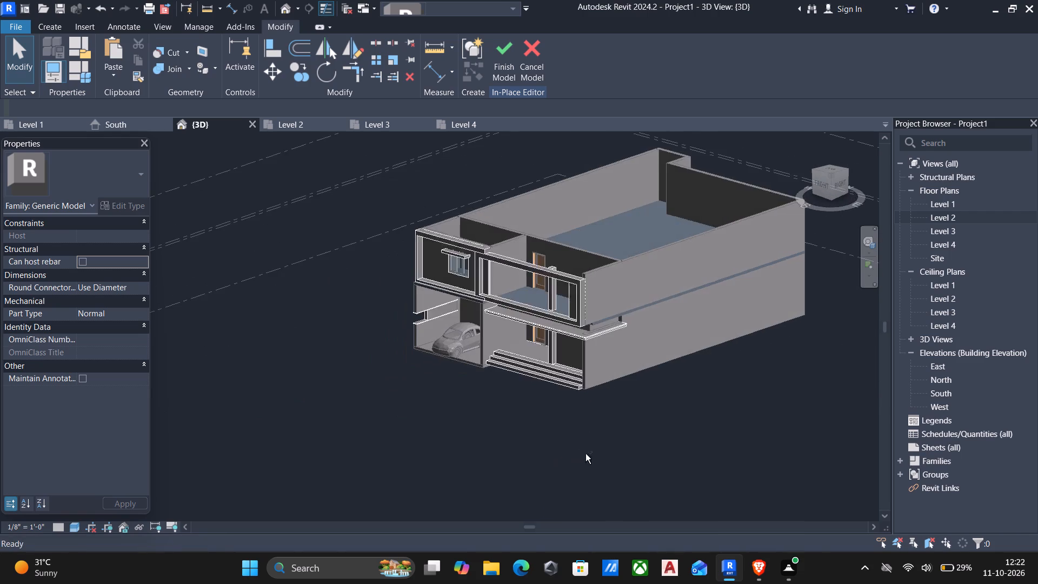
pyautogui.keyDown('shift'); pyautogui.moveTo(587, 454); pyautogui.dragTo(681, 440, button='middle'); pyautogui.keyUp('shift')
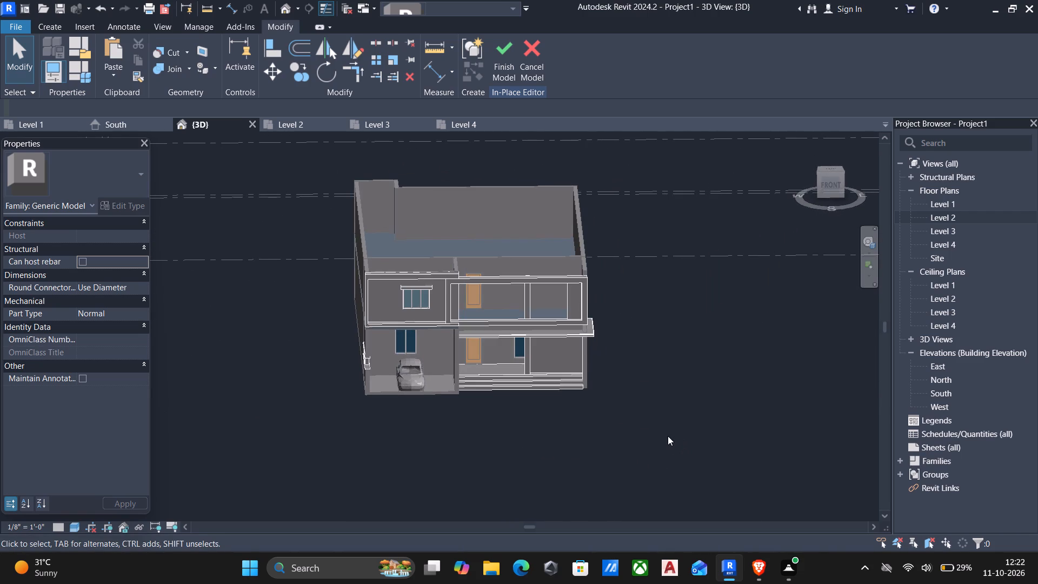
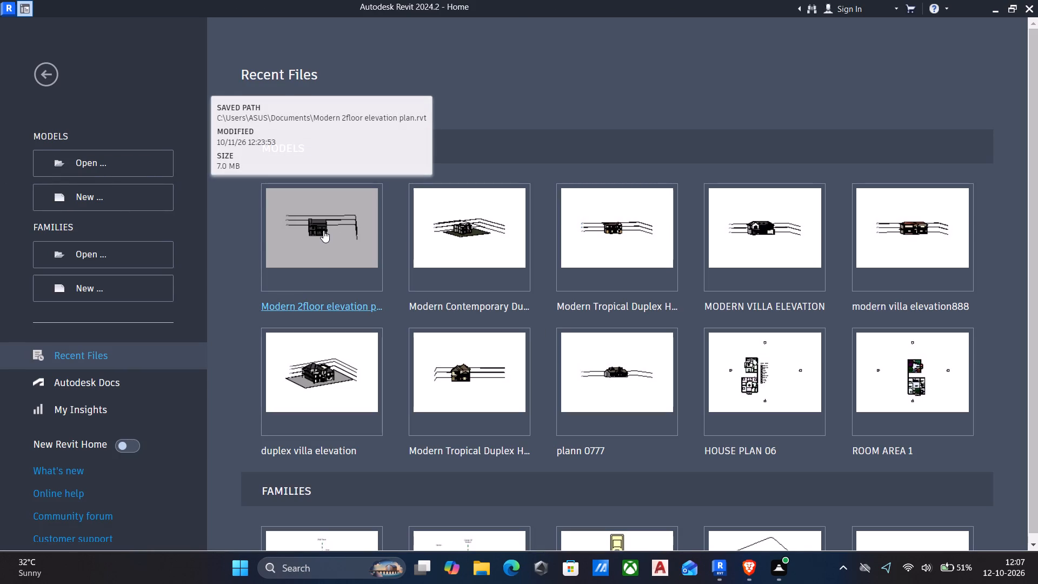
# Open the Modern 2floor elevation plan project from the recent files.
pyautogui.click(323, 230)
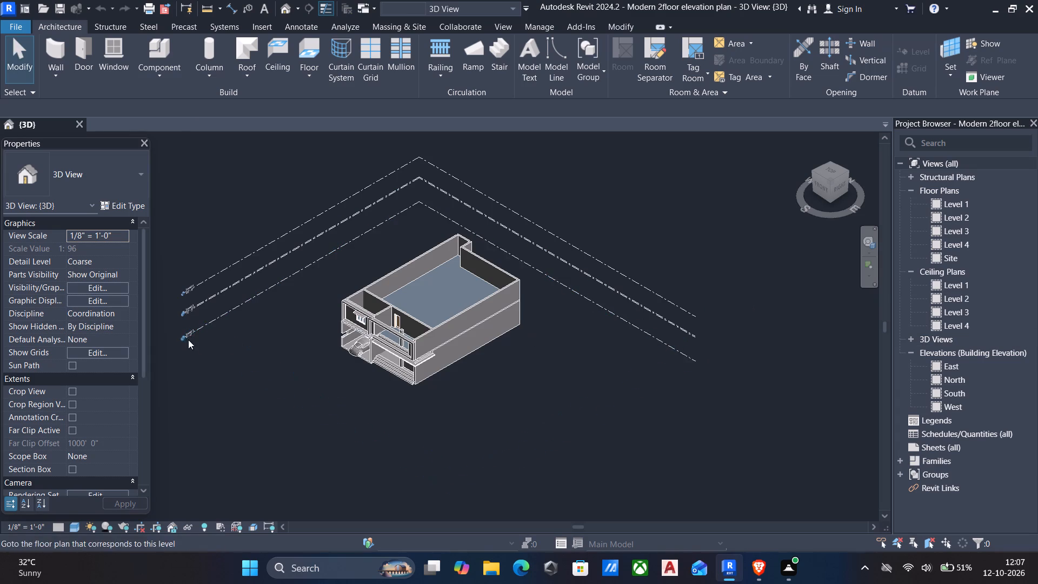
# Delete the car parked in the ground-floor garage bay at the front of the house.
pyautogui.scroll(4, 327, 355)
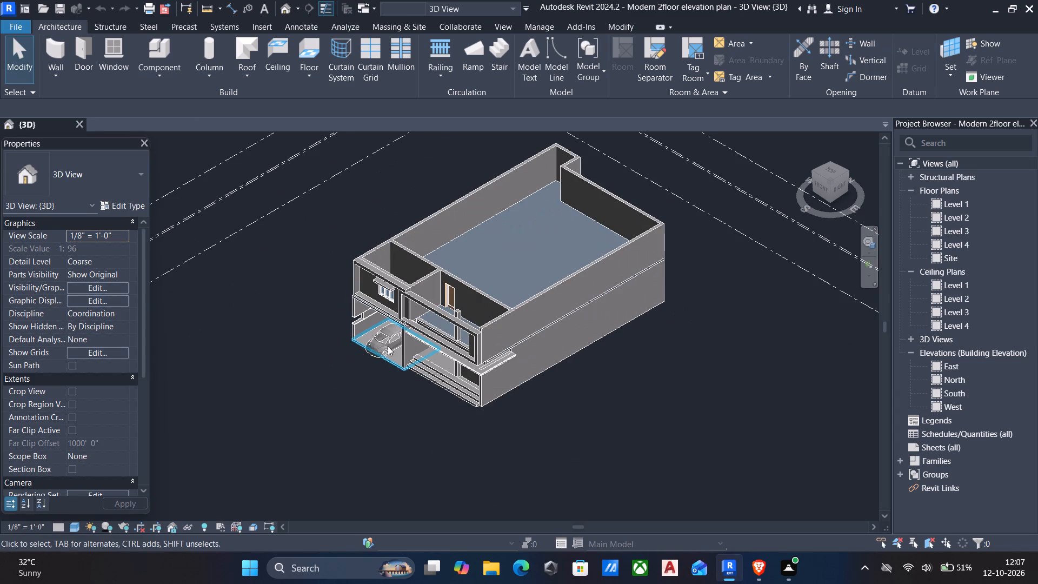
pyautogui.click(388, 346)
pyautogui.press('Delete')
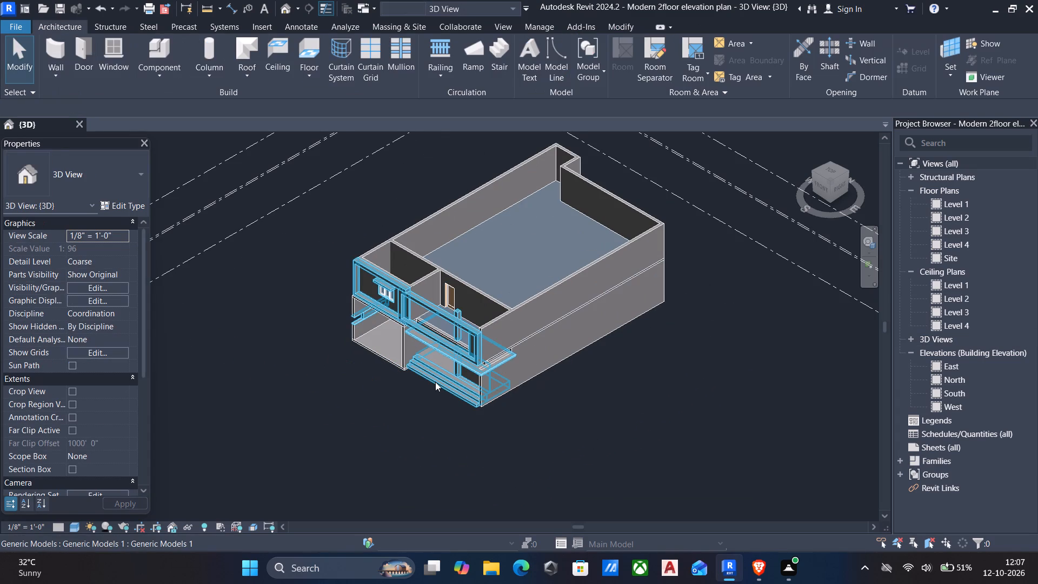
# Reopen the facade's generic in-place model for editing.
pyautogui.scroll(4, 418, 400)
pyautogui.keyDown('shift'); pyautogui.moveTo(427, 430); pyautogui.dragTo(467, 409, button='middle'); pyautogui.keyUp('shift')
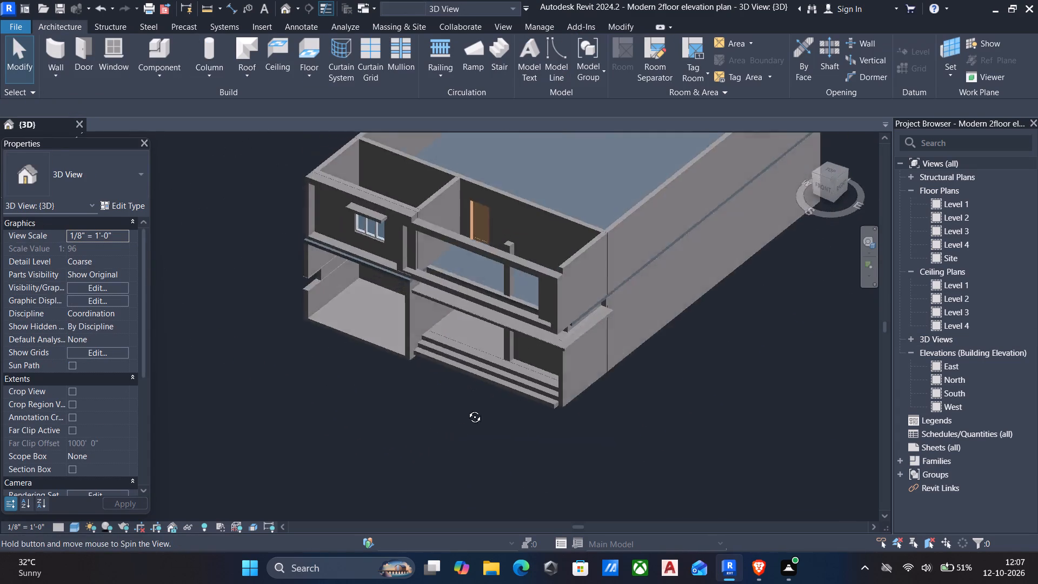
pyautogui.keyDown('shift'); pyautogui.moveTo(467, 409); pyautogui.dragTo(464, 336, button='middle'); pyautogui.keyUp('shift')
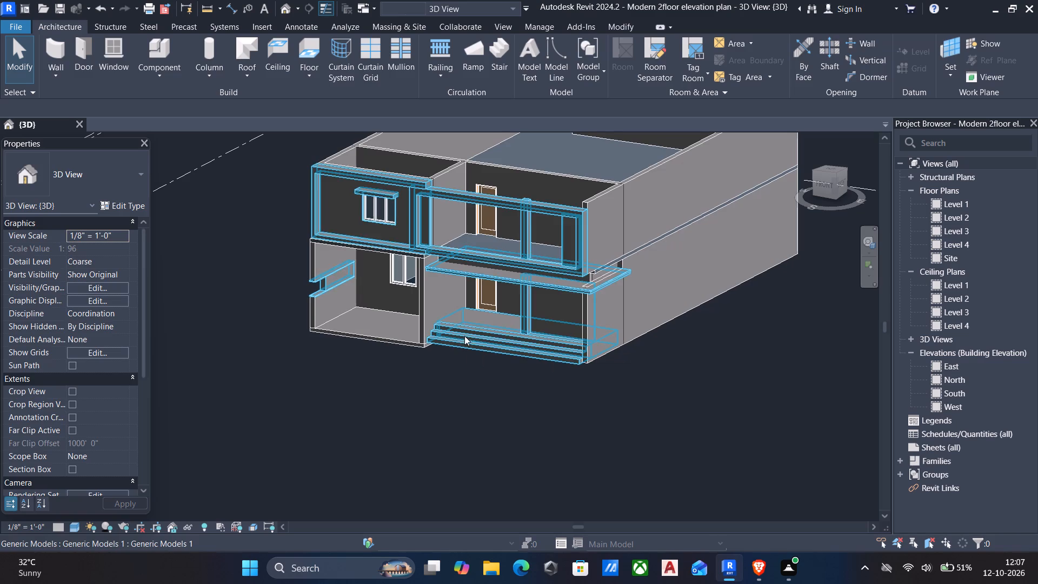
pyautogui.moveTo(470, 329); pyautogui.dragTo(483, 310)
pyautogui.scroll(4, 490, 275)
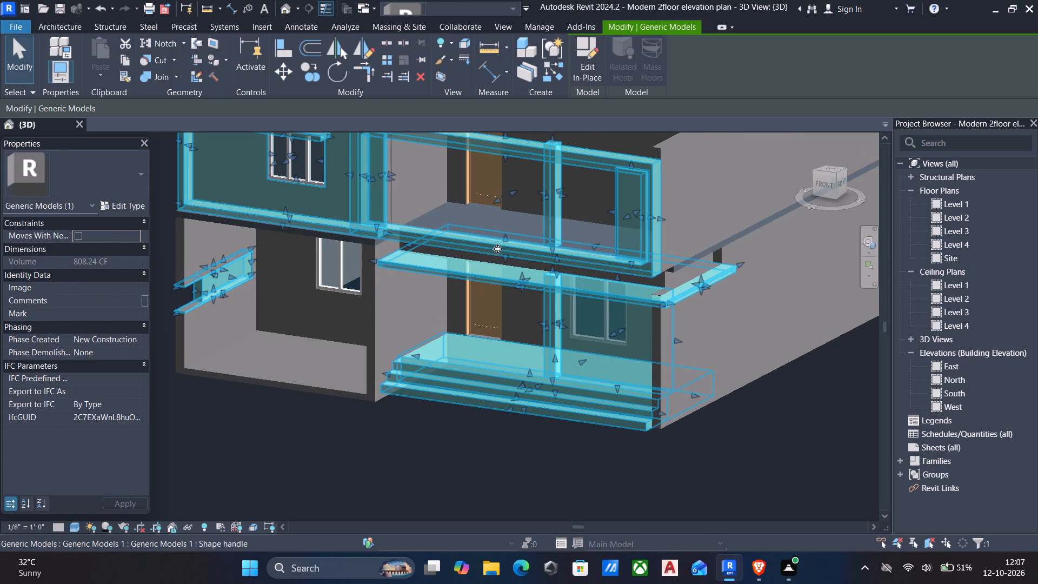
pyautogui.press('Escape')
pyautogui.scroll(1, 548, 224)
pyautogui.moveTo(549, 224); pyautogui.dragTo(535, 389, button='middle')
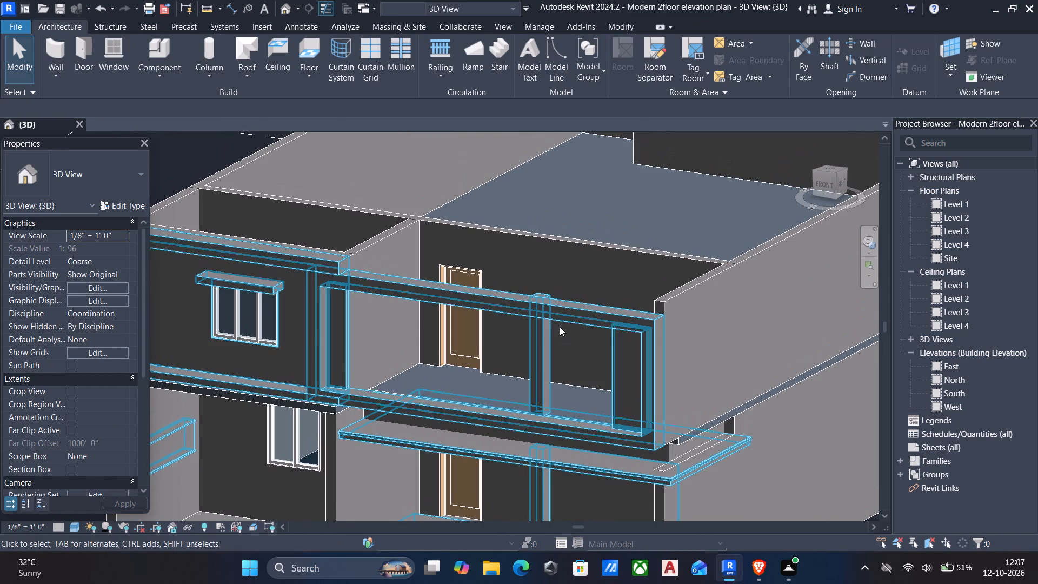
pyautogui.scroll(-4, 467, 355)
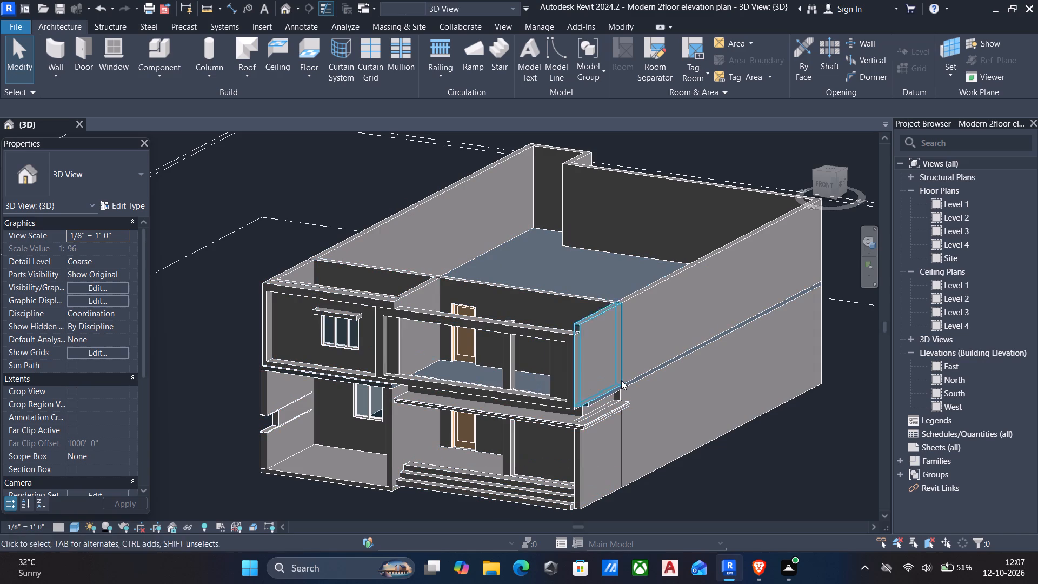
pyautogui.click(438, 306)
pyautogui.press('Escape')
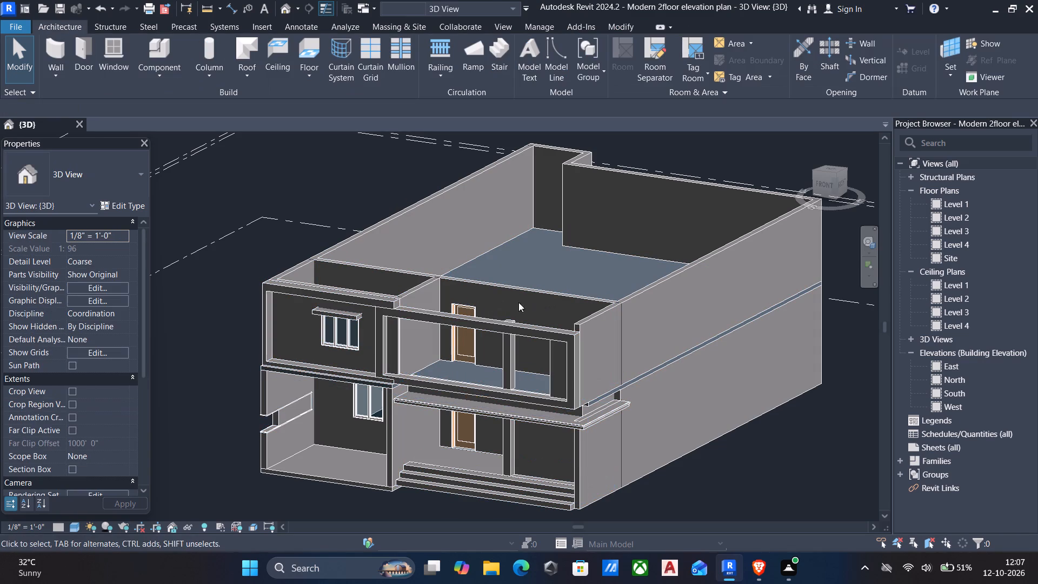
pyautogui.click(483, 323)
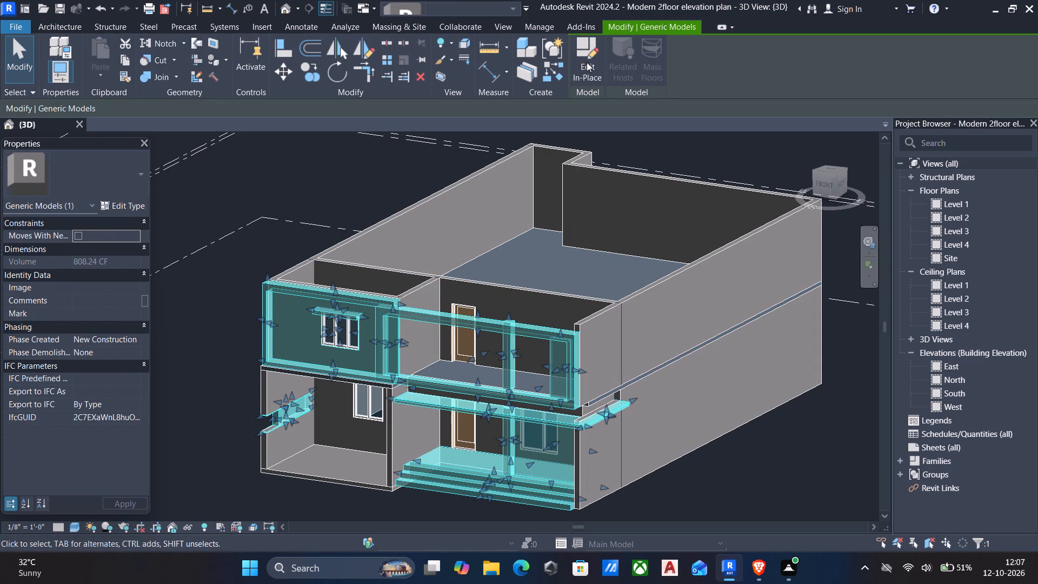
pyautogui.click(587, 62)
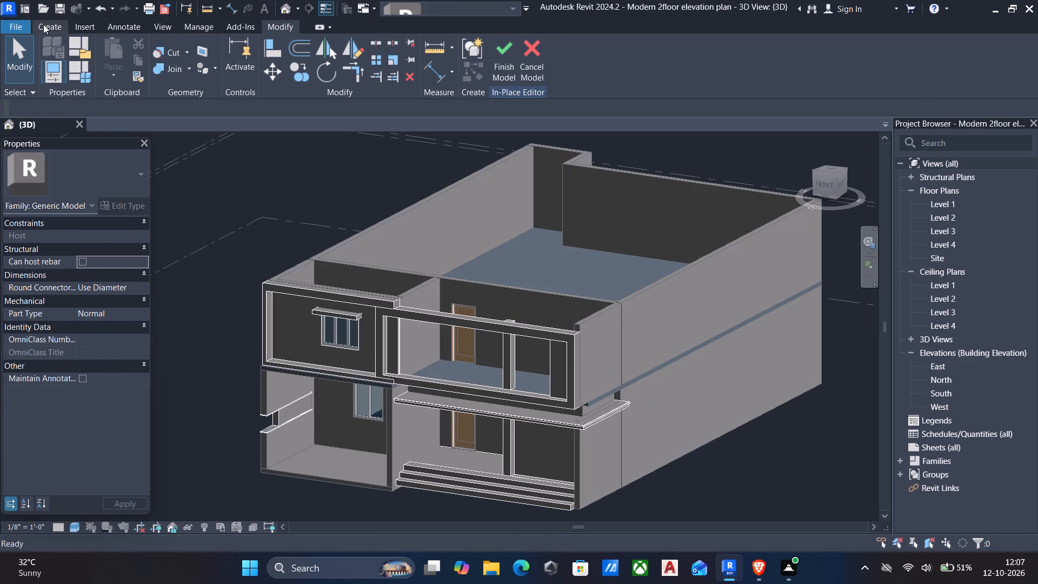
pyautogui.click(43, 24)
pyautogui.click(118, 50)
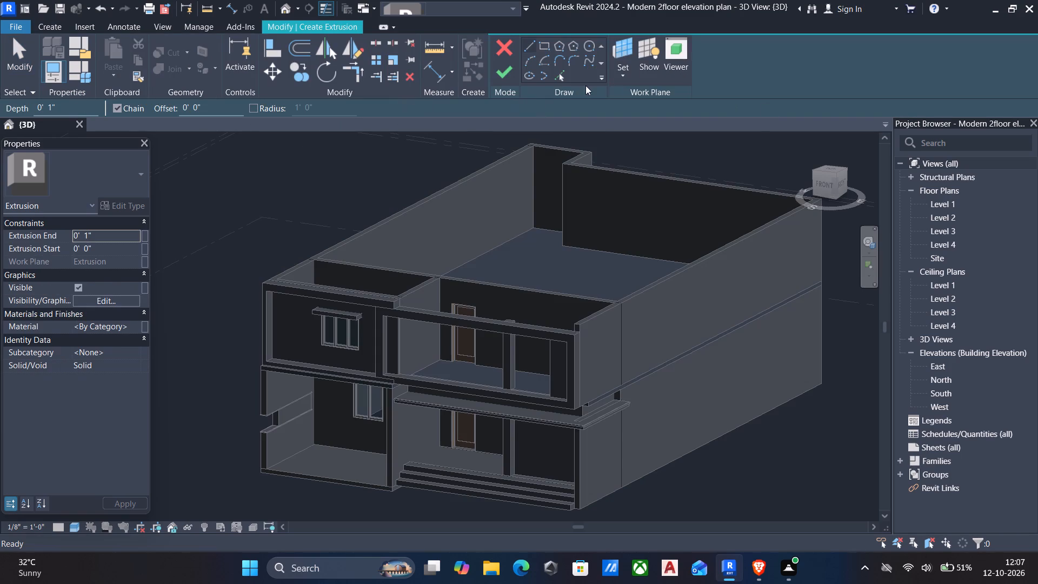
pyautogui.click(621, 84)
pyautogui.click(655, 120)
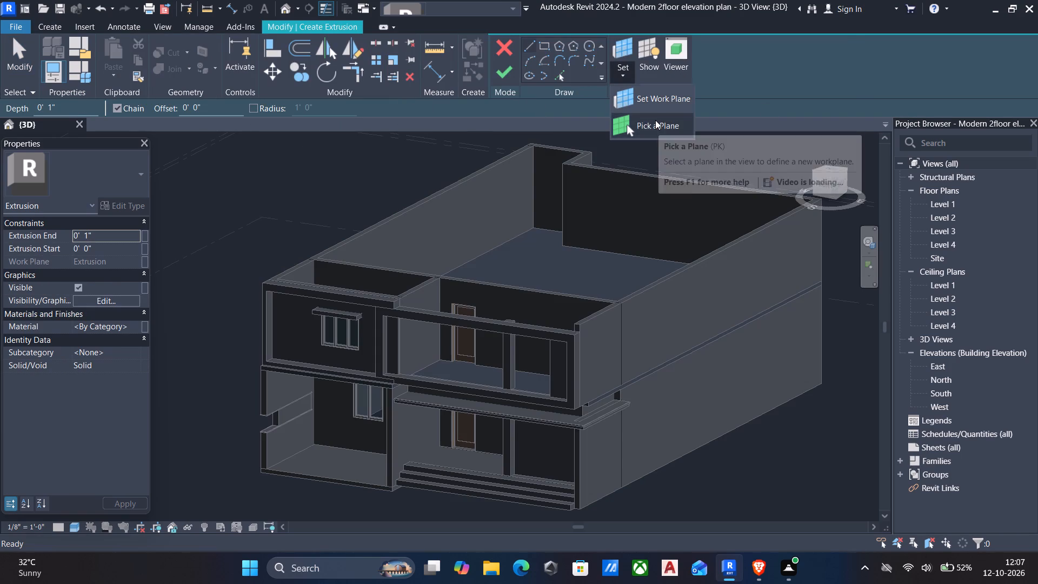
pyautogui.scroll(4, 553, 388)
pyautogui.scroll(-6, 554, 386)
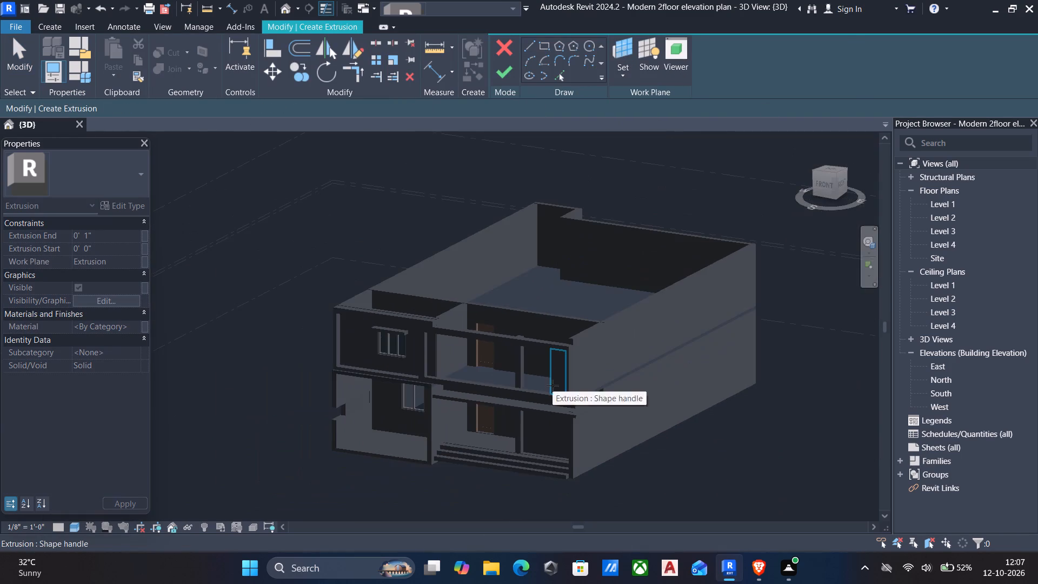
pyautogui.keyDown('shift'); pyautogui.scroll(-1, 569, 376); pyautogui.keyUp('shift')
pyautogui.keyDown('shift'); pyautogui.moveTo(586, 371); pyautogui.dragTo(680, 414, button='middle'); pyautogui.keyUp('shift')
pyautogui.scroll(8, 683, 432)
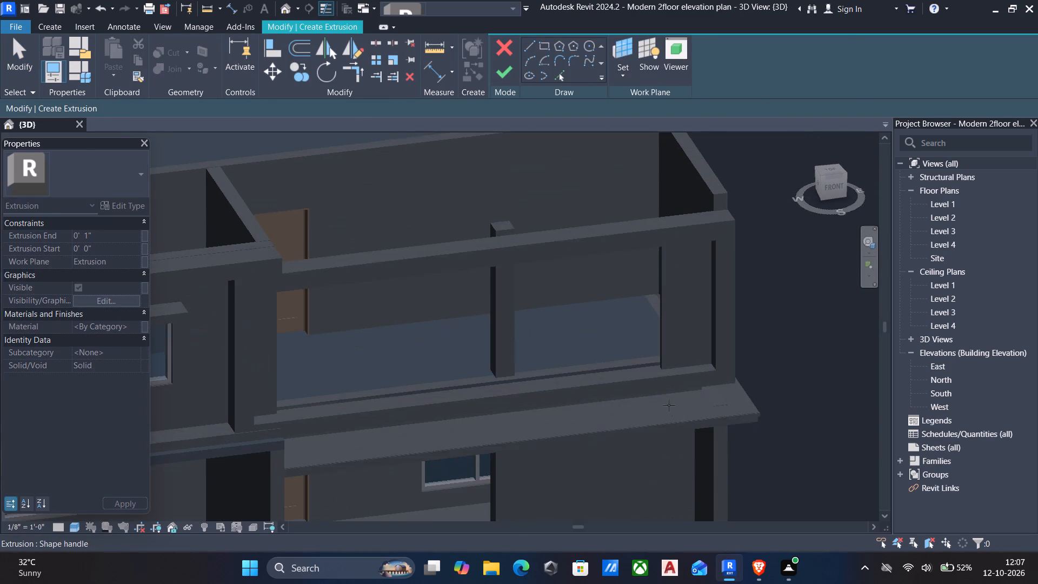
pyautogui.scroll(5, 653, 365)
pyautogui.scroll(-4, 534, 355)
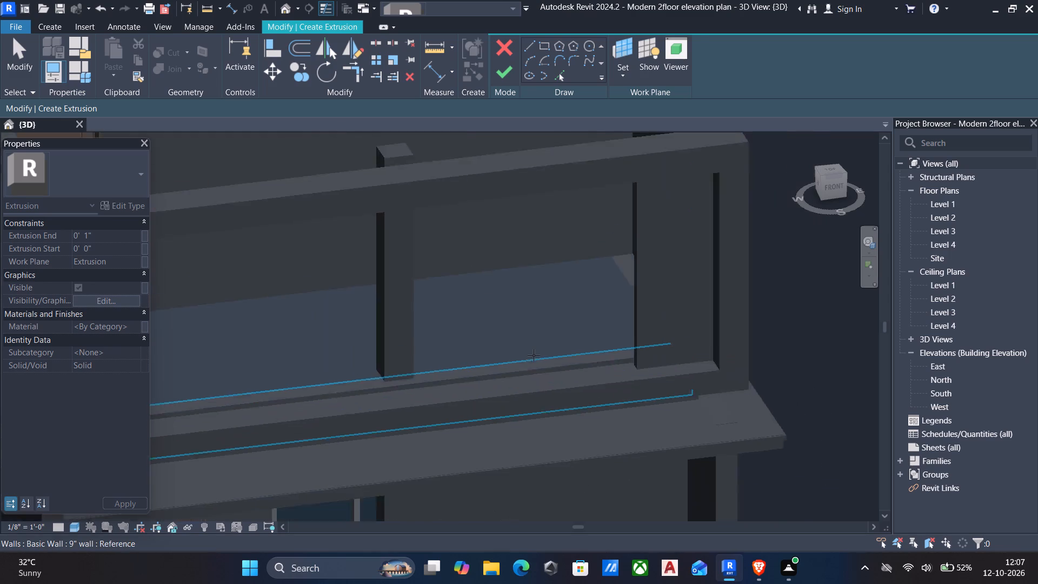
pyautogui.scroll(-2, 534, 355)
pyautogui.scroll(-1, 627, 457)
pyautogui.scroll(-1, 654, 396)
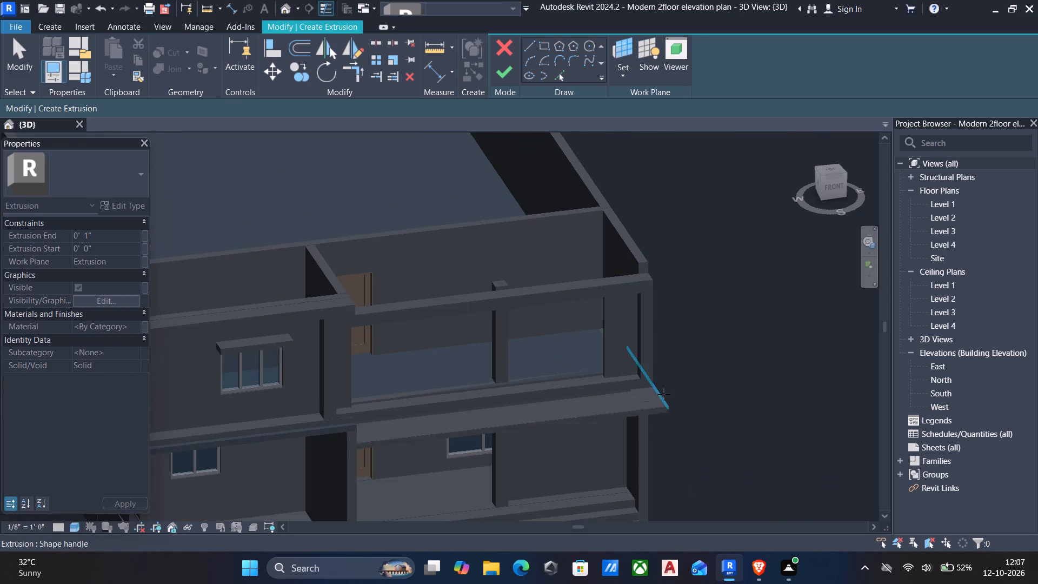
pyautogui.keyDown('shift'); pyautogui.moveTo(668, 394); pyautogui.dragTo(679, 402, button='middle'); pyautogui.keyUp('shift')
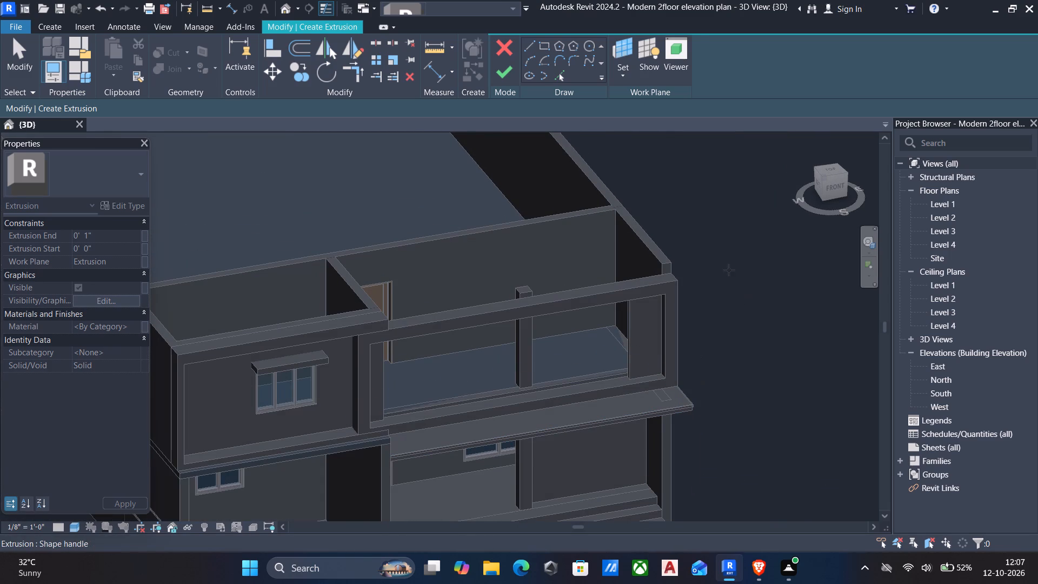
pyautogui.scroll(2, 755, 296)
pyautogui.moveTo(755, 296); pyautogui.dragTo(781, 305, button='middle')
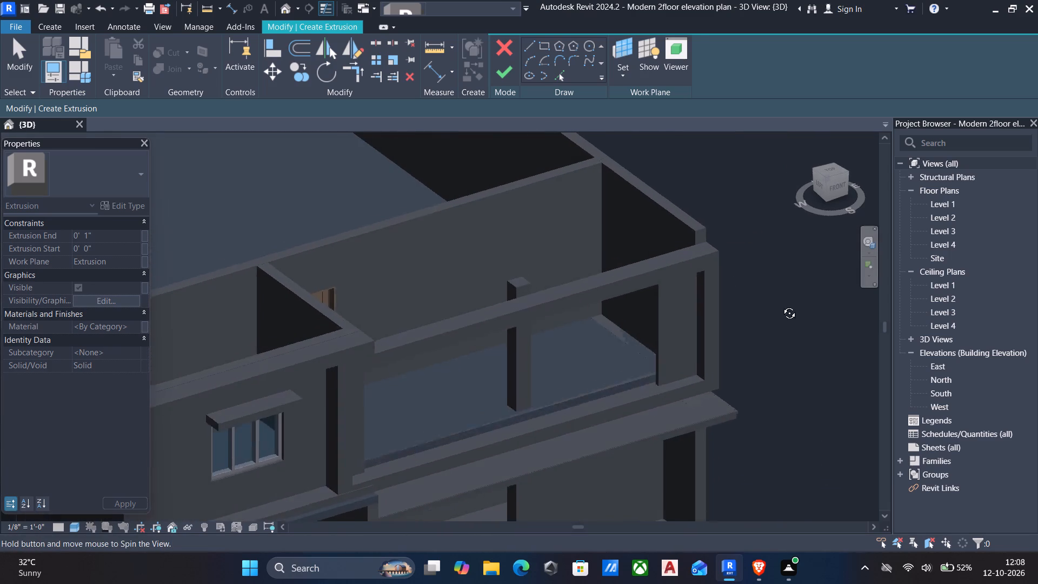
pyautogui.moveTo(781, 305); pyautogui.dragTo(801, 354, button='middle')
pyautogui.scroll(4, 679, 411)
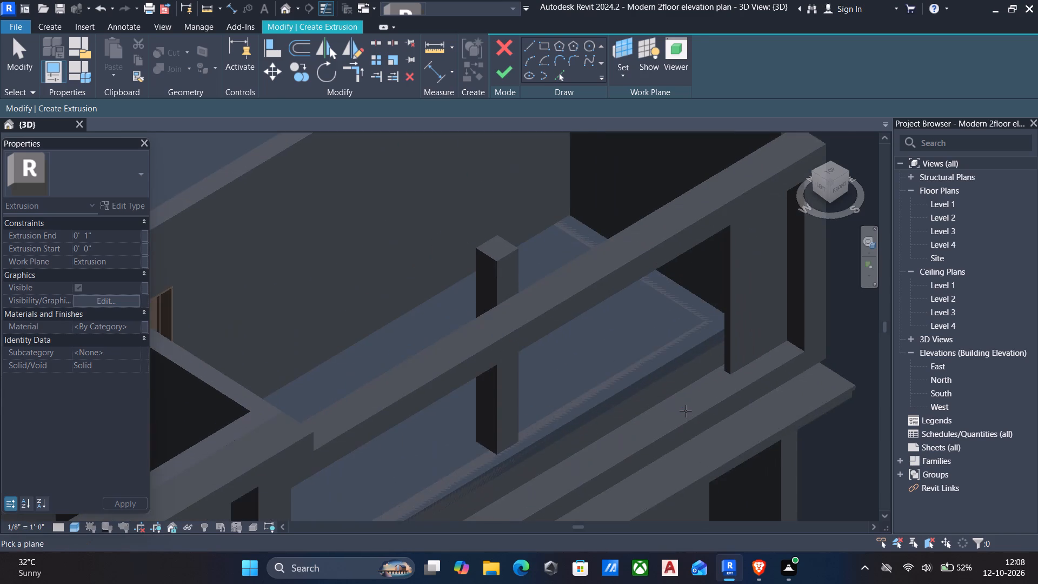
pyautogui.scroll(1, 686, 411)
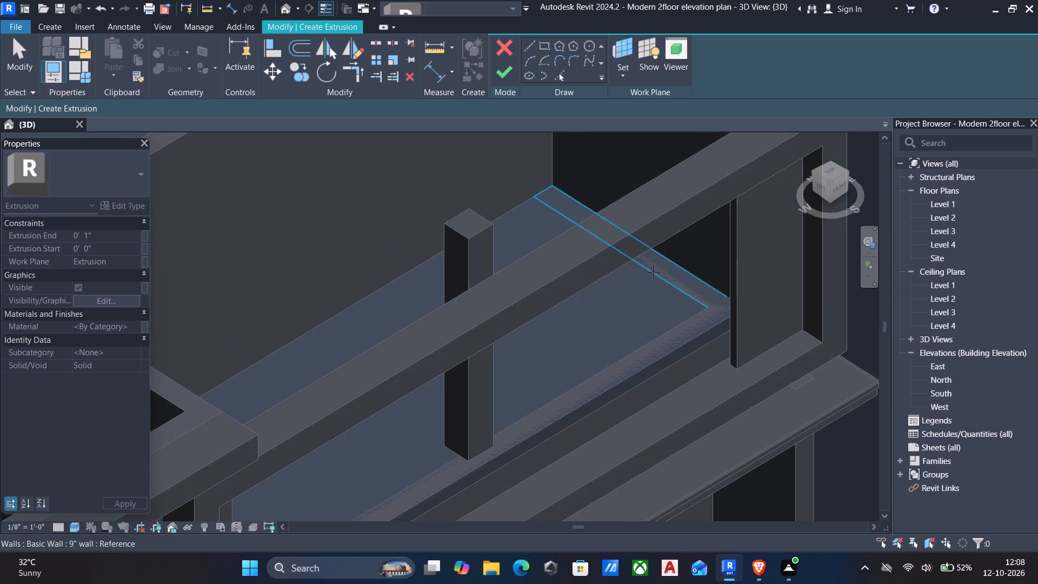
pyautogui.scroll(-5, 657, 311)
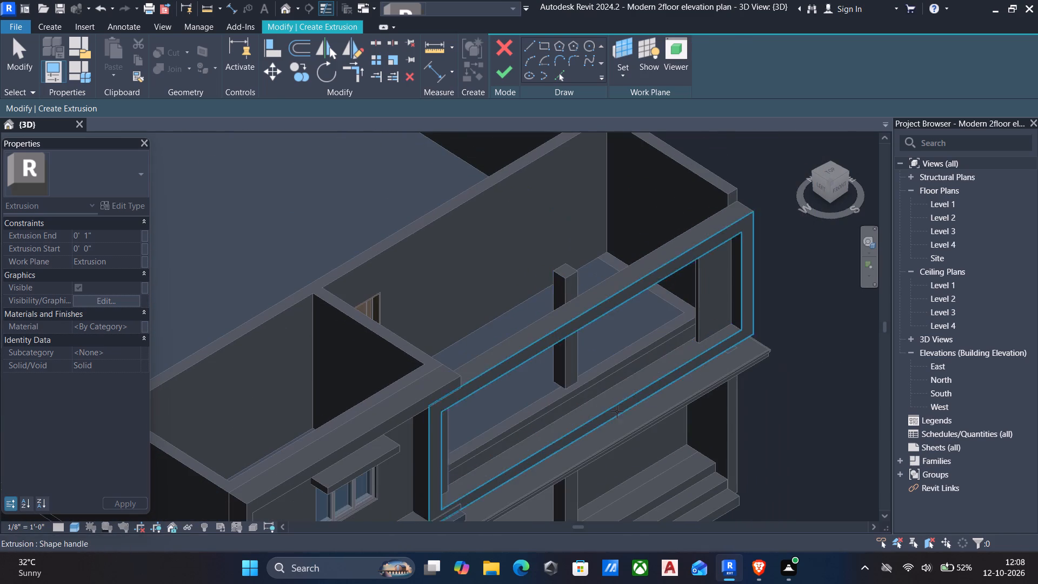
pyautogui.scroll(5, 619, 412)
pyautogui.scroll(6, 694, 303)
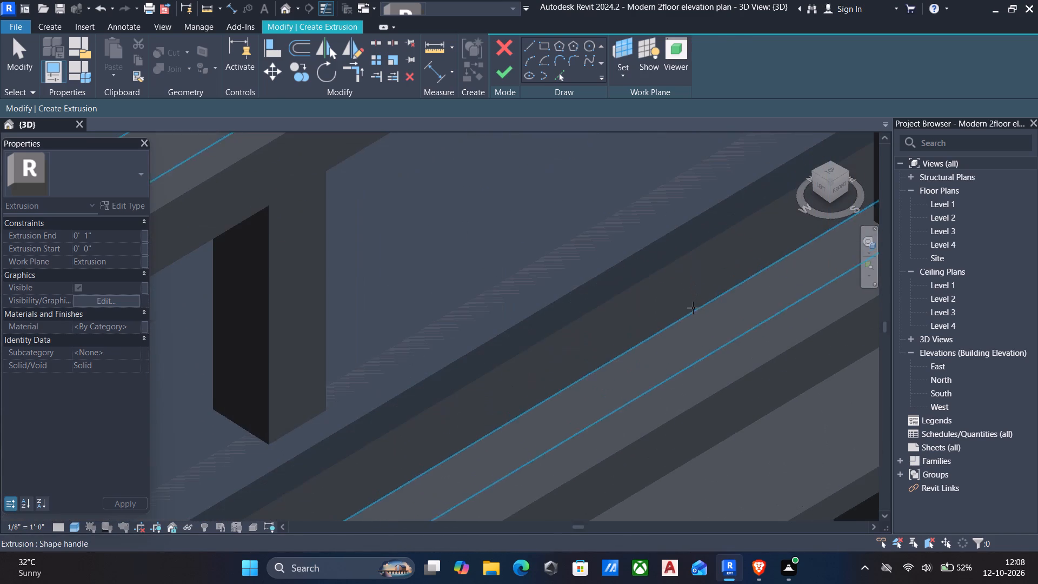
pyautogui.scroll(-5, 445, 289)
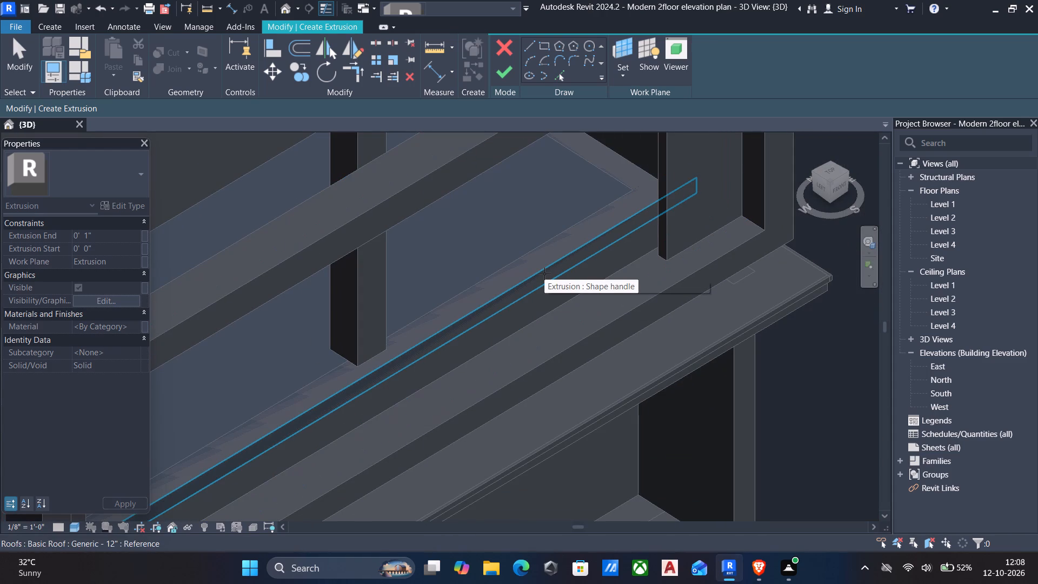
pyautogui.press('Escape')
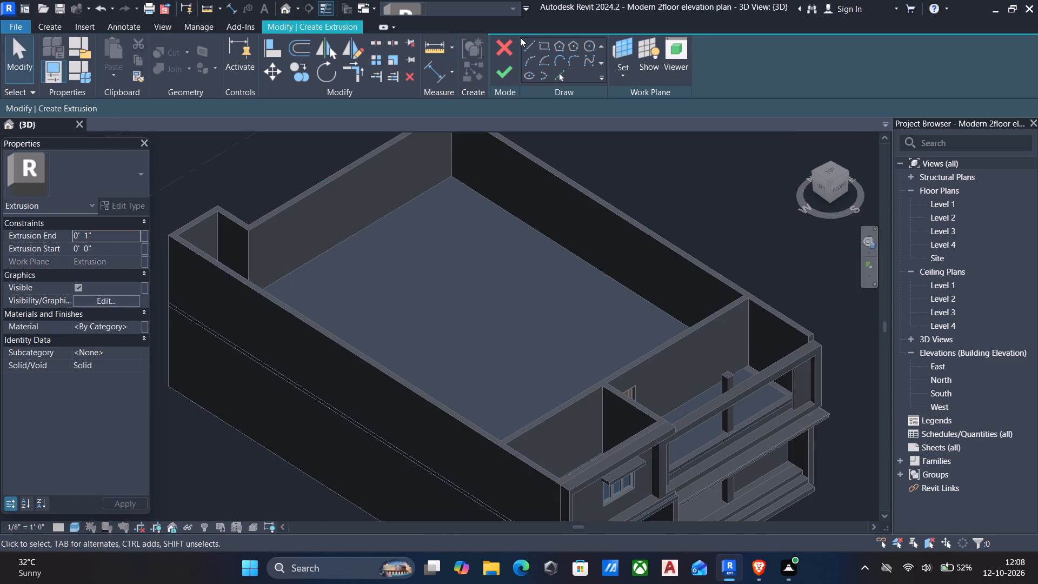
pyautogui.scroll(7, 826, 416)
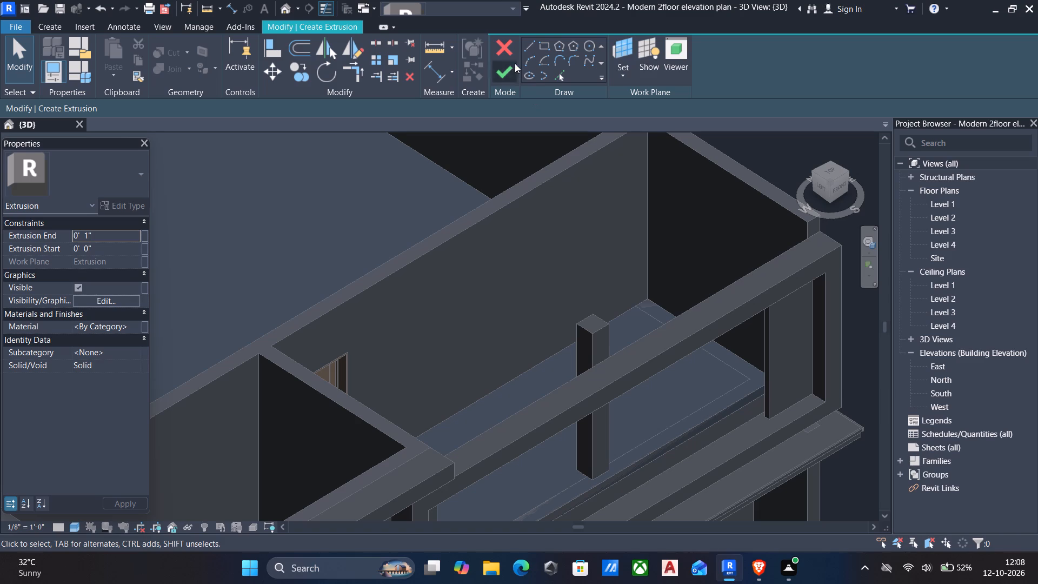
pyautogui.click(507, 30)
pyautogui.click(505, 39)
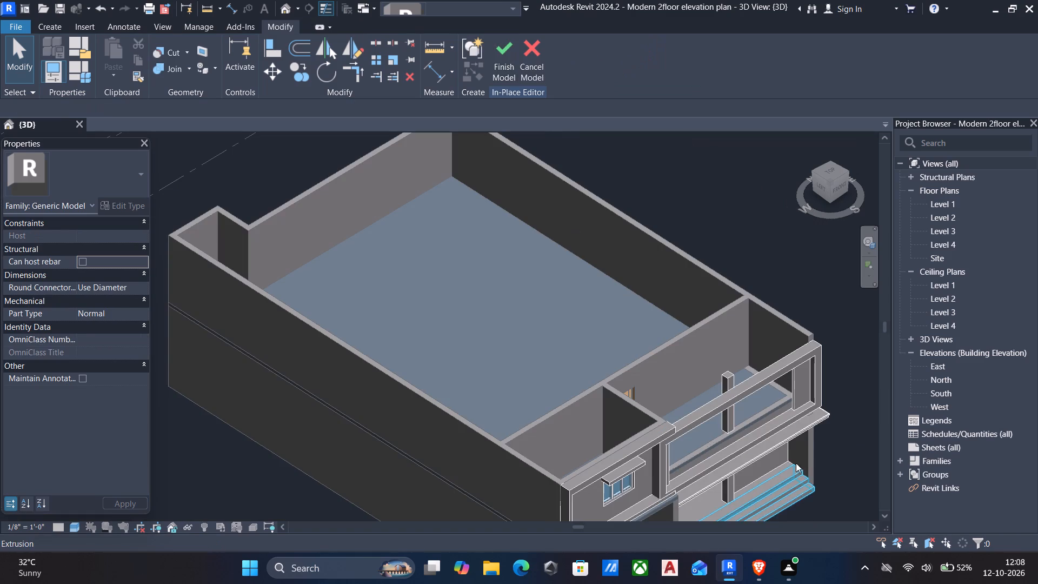
# Examine the upper front balcony's frame, infill panels and floor edge from the front and from the left side.
pyautogui.scroll(6, 795, 454)
pyautogui.scroll(6, 738, 374)
pyautogui.scroll(-5, 799, 403)
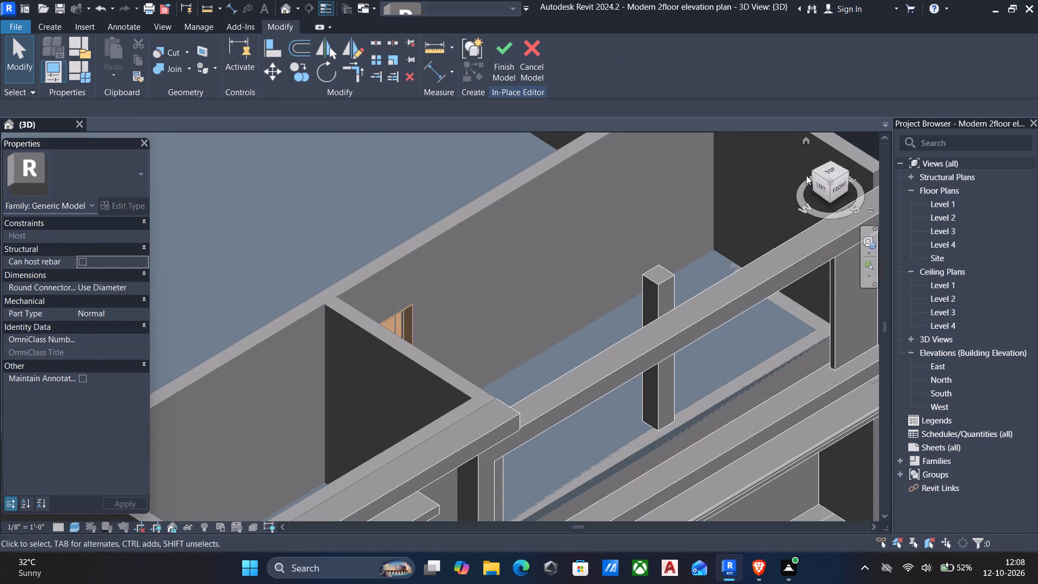
pyautogui.click(841, 189)
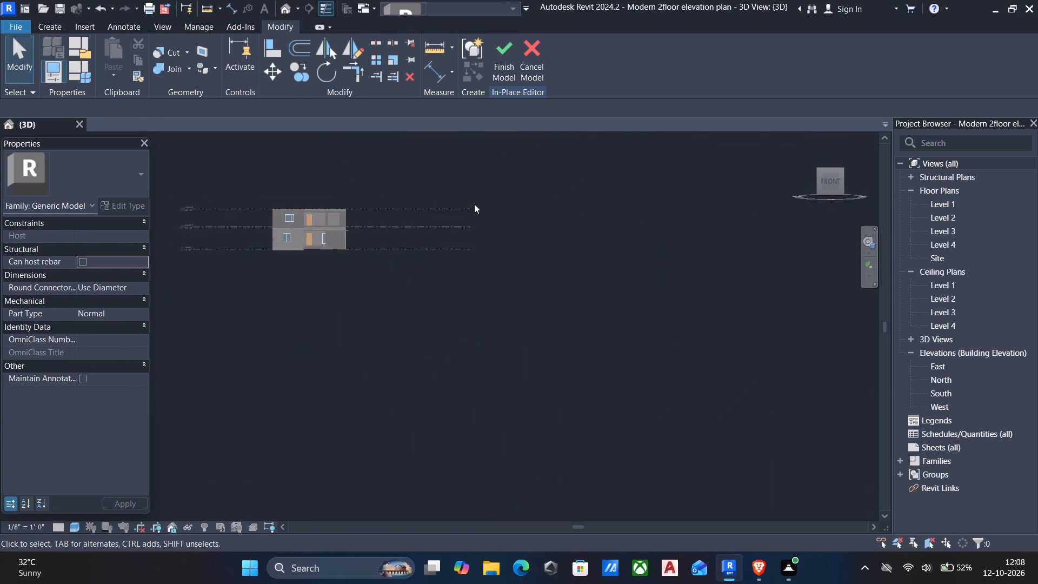
pyautogui.scroll(4, 449, 307)
pyautogui.scroll(11, 404, 334)
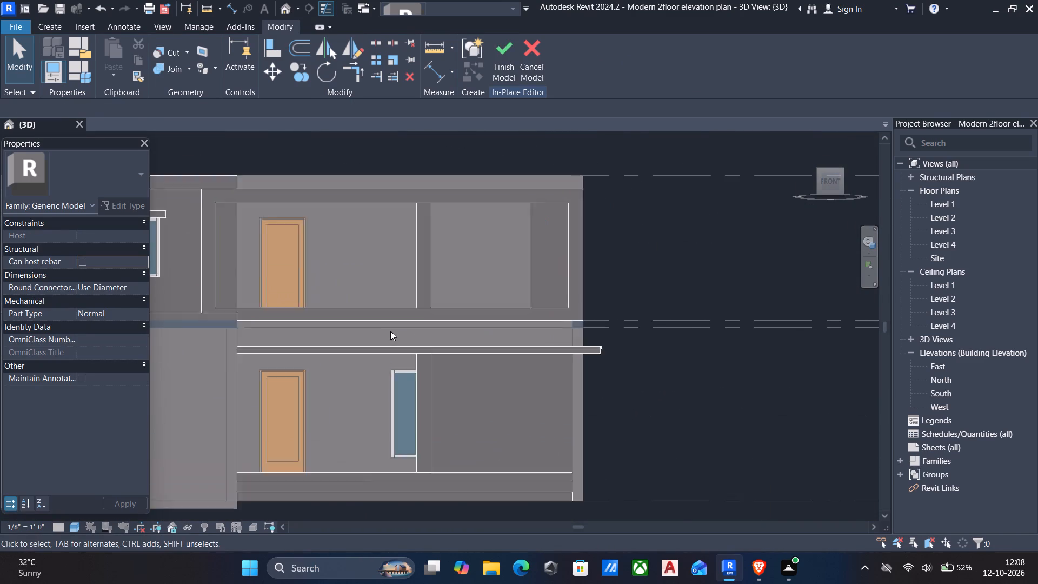
pyautogui.scroll(5, 390, 331)
pyautogui.scroll(-7, 401, 324)
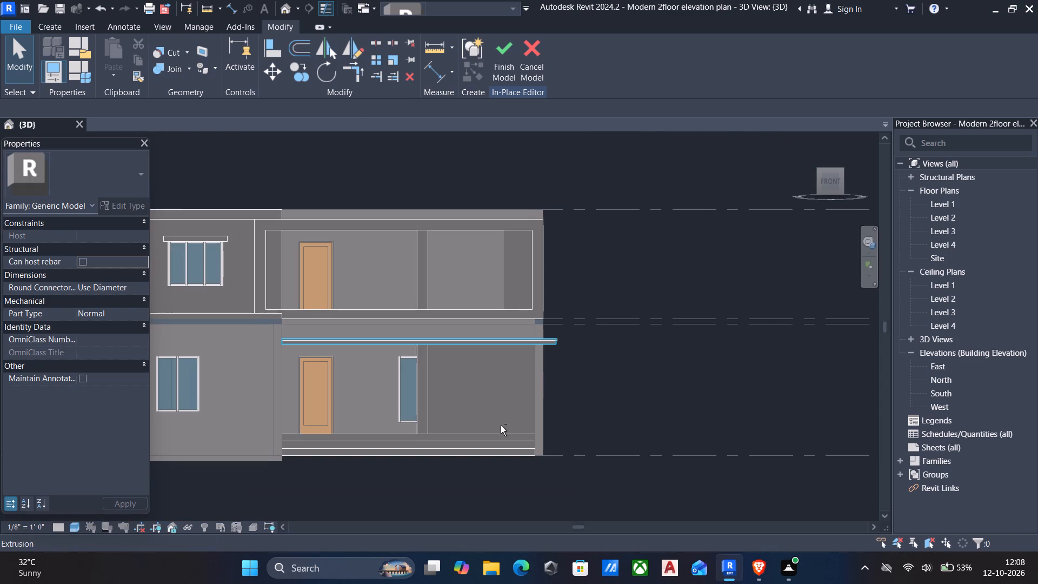
pyautogui.keyDown('shift'); pyautogui.scroll(-2, 582, 346); pyautogui.keyUp('shift')
pyautogui.keyDown('shift'); pyautogui.moveTo(582, 346); pyautogui.dragTo(715, 435, button='middle'); pyautogui.keyUp('shift')
pyautogui.keyDown('shift'); pyautogui.moveTo(598, 377); pyautogui.dragTo(722, 436, button='right'); pyautogui.keyUp('shift')
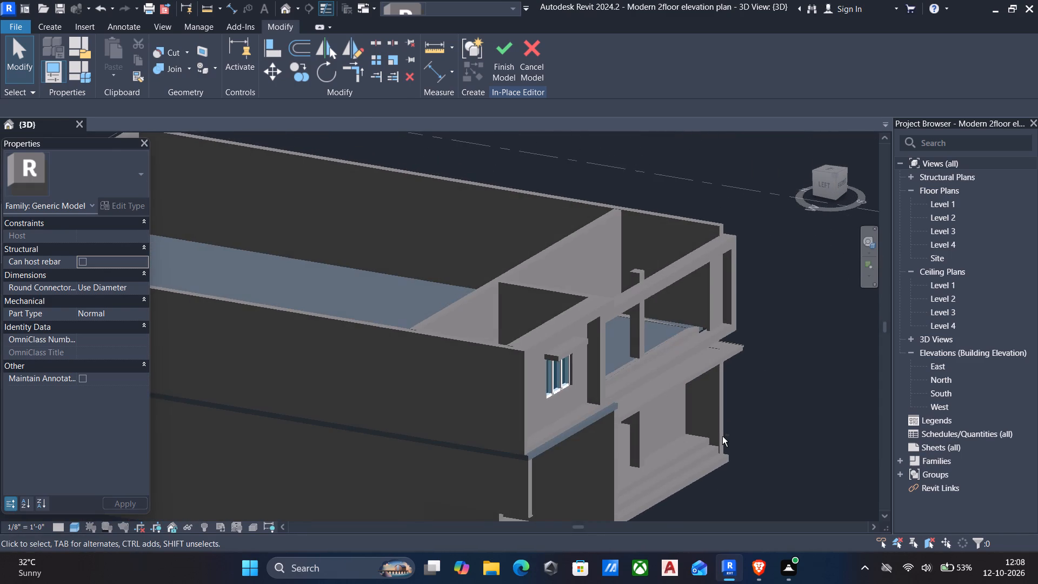
pyautogui.scroll(7, 713, 395)
pyautogui.keyDown('shift'); pyautogui.scroll(-1, 597, 336); pyautogui.keyUp('shift')
pyautogui.keyDown('shift'); pyautogui.moveTo(620, 379); pyautogui.dragTo(674, 434, button='middle'); pyautogui.keyUp('shift')
pyautogui.keyDown('shift'); pyautogui.moveTo(650, 412); pyautogui.dragTo(674, 434, button='right'); pyautogui.keyUp('shift')
pyautogui.keyDown('shift'); pyautogui.moveTo(700, 328); pyautogui.dragTo(700, 328, button='middle'); pyautogui.keyUp('shift')
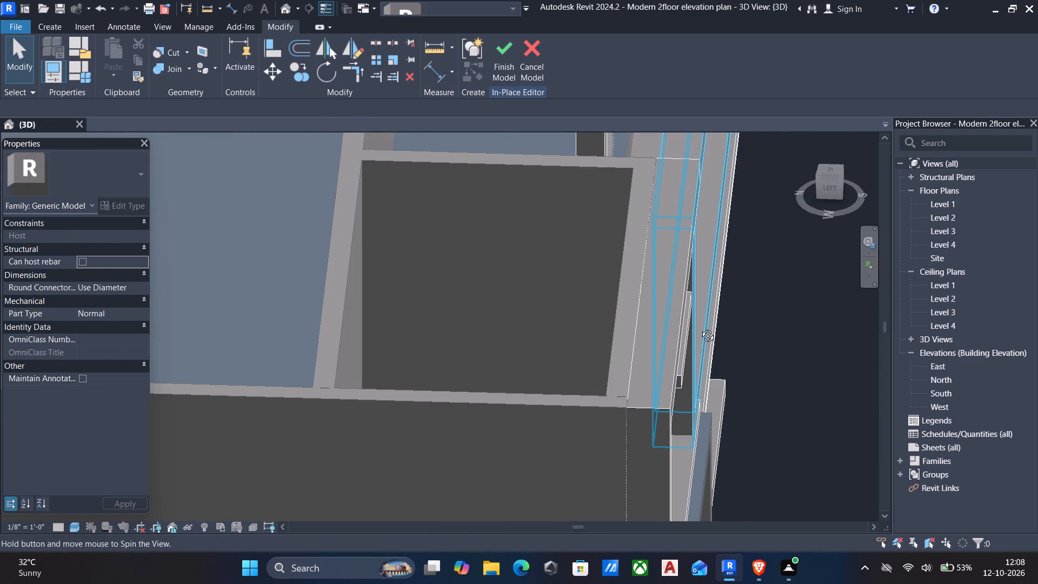
pyautogui.keyDown('shift'); pyautogui.moveTo(700, 328); pyautogui.dragTo(665, 297, button='middle'); pyautogui.keyUp('shift')
pyautogui.keyDown('shift'); pyautogui.scroll(1, 697, 329); pyautogui.keyUp('shift')
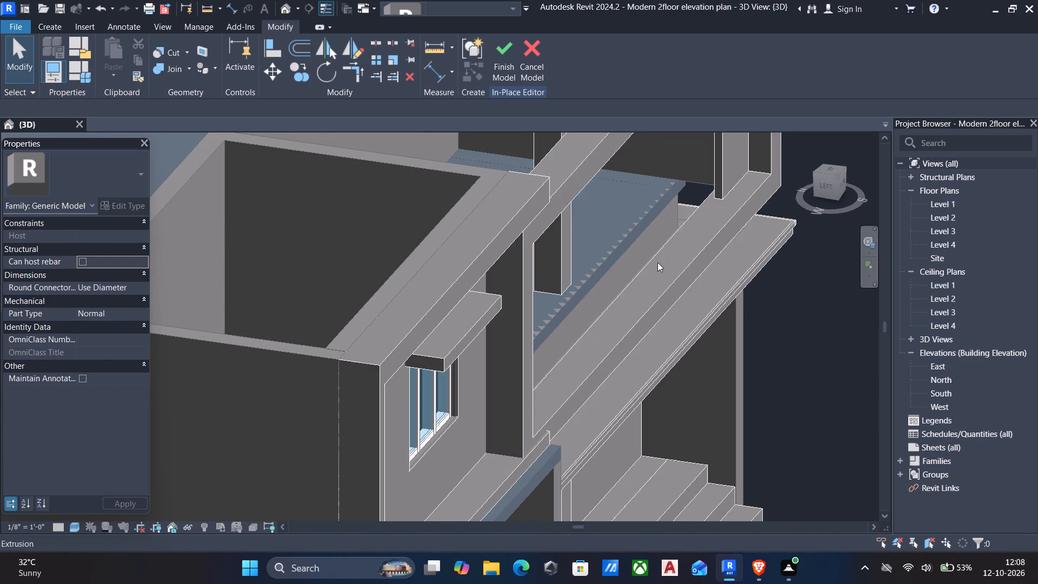
pyautogui.click(628, 237)
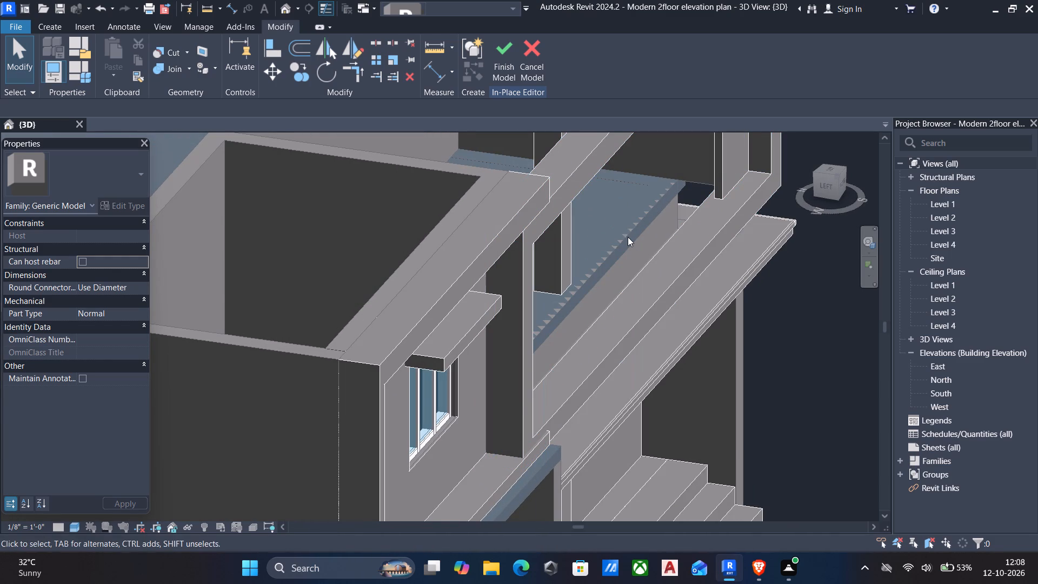
# Finish the facade's in-place model and check the 9" wall behind the upper balcony frame.
pyautogui.click(500, 58)
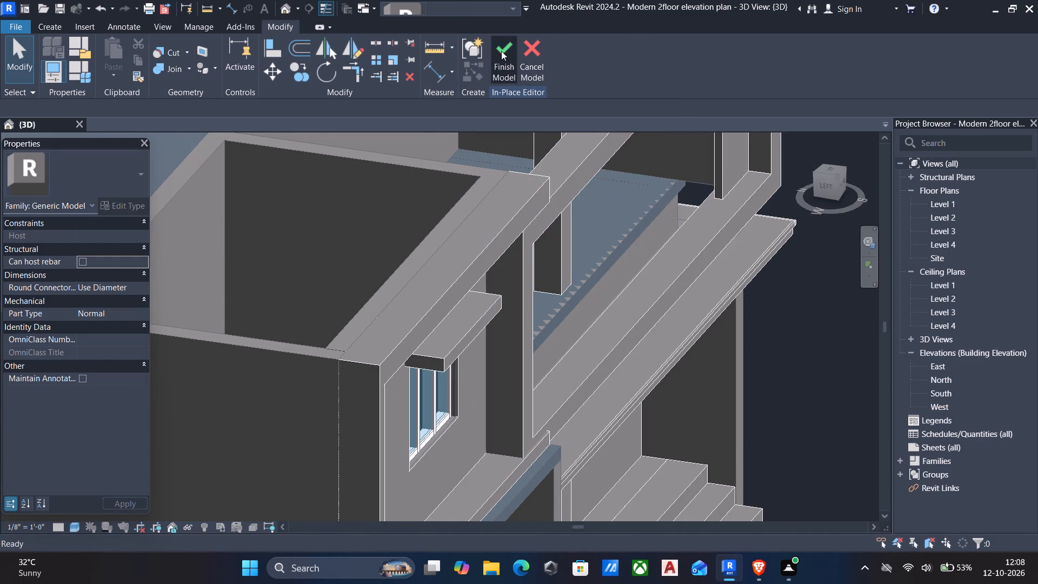
pyautogui.click(614, 257)
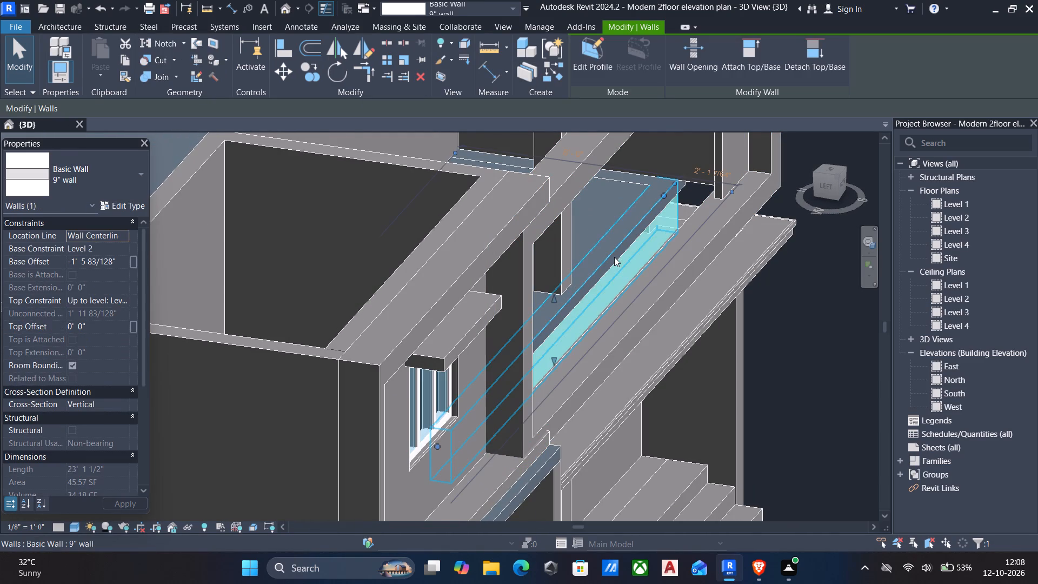
pyautogui.press('Escape')
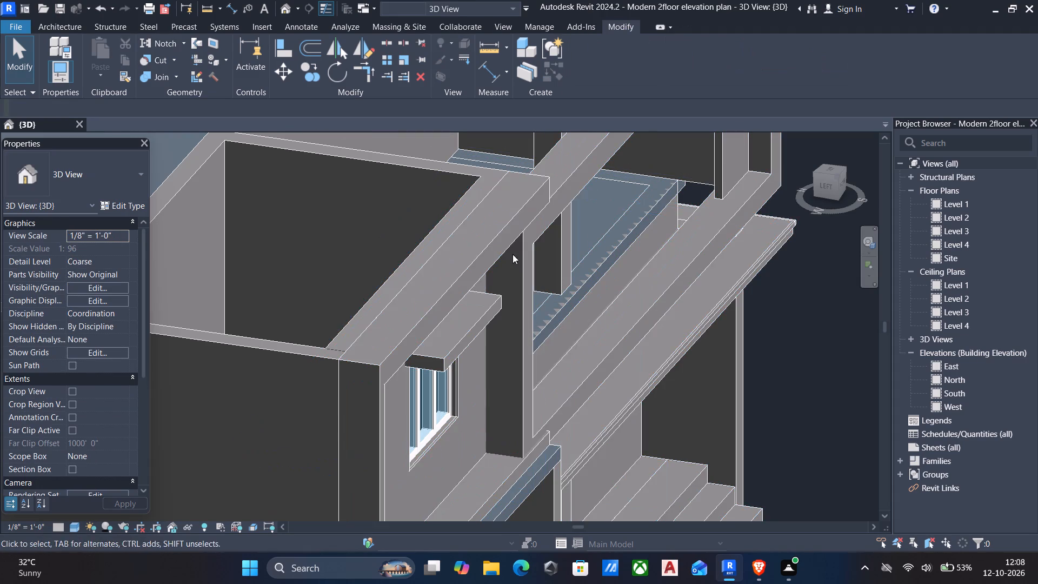
# Reopen the facade's generic in-place model for editing.
pyautogui.click(652, 263)
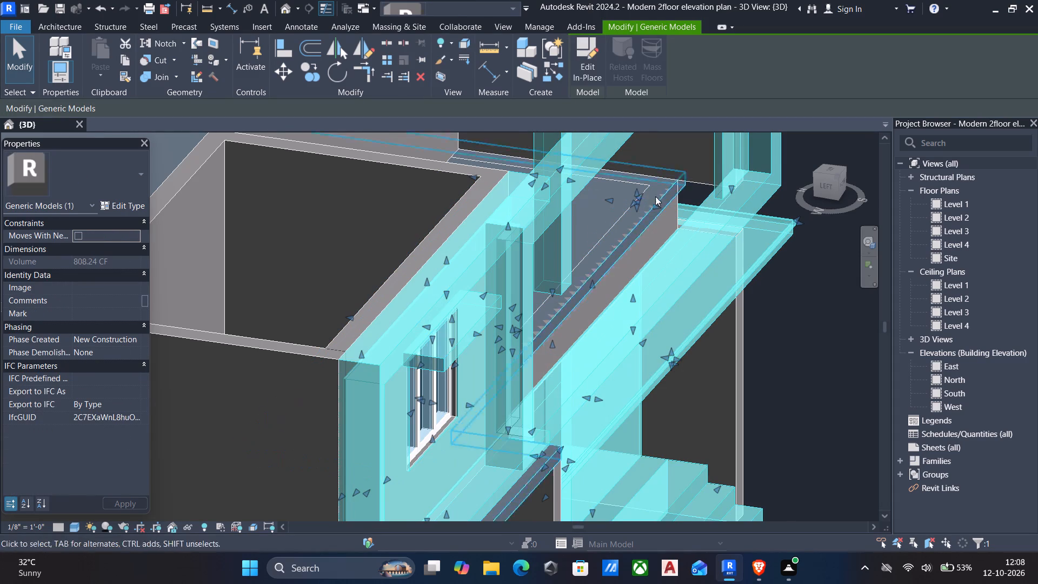
pyautogui.click(584, 74)
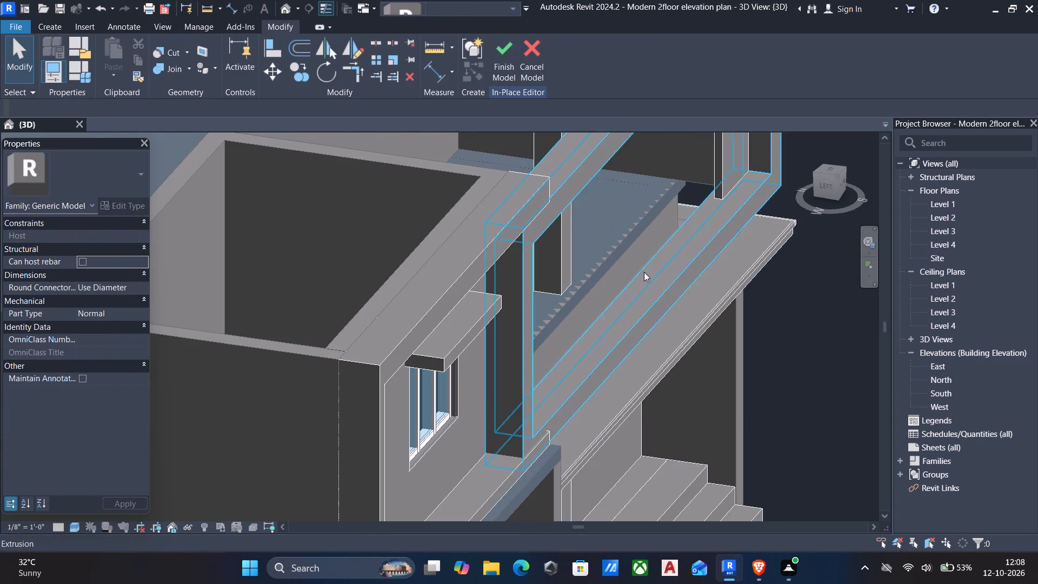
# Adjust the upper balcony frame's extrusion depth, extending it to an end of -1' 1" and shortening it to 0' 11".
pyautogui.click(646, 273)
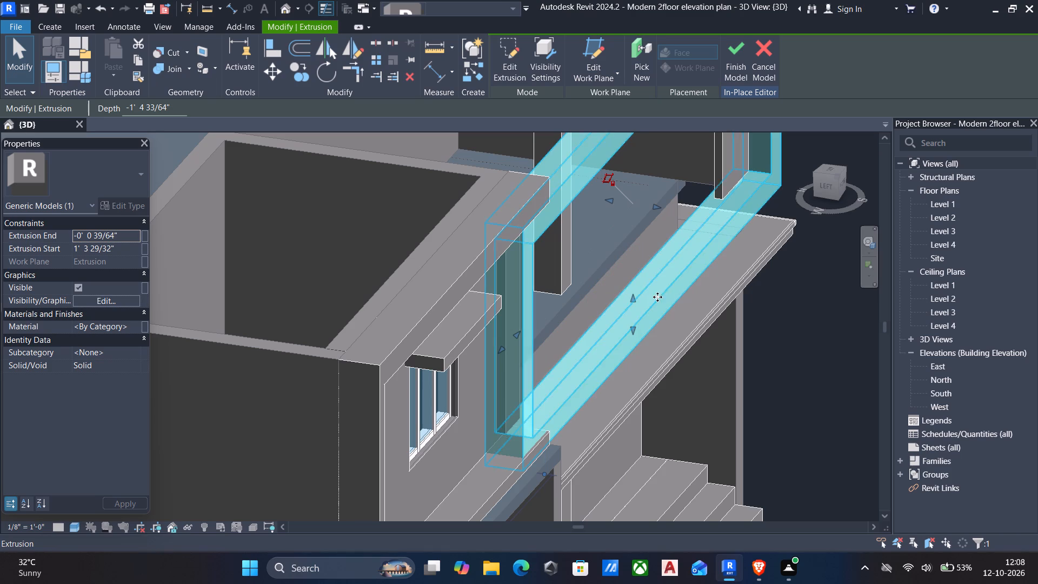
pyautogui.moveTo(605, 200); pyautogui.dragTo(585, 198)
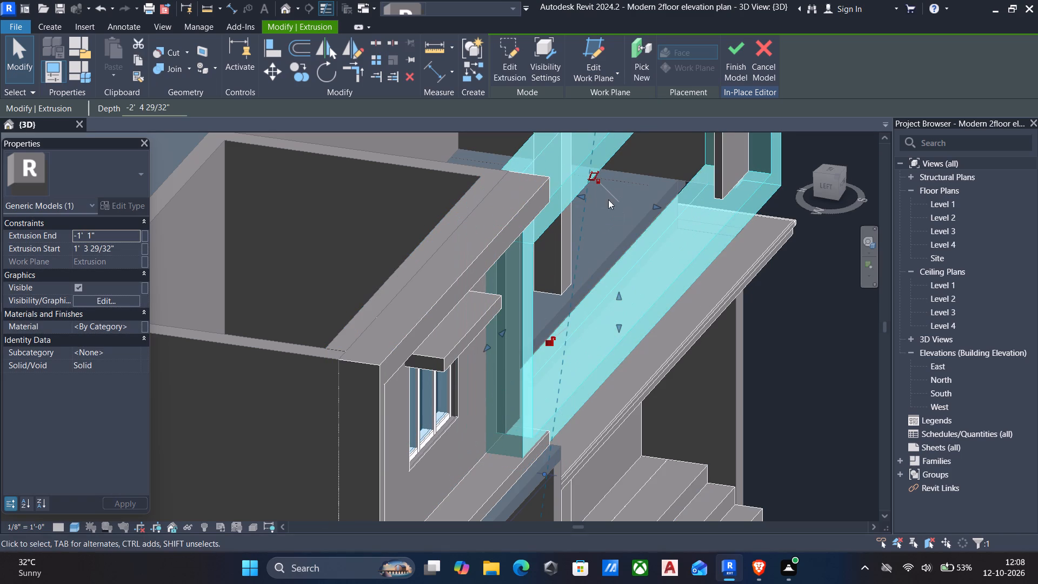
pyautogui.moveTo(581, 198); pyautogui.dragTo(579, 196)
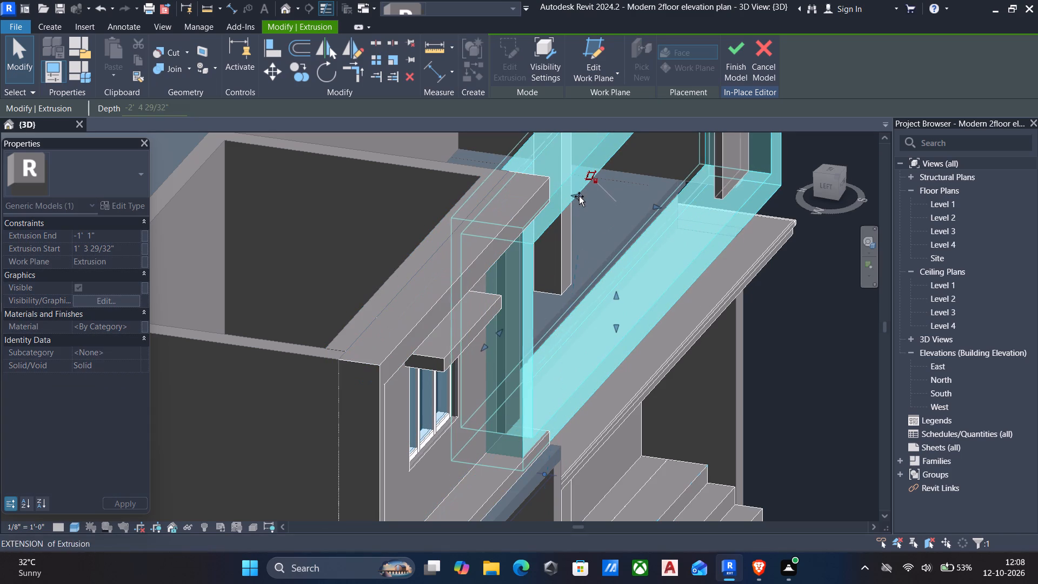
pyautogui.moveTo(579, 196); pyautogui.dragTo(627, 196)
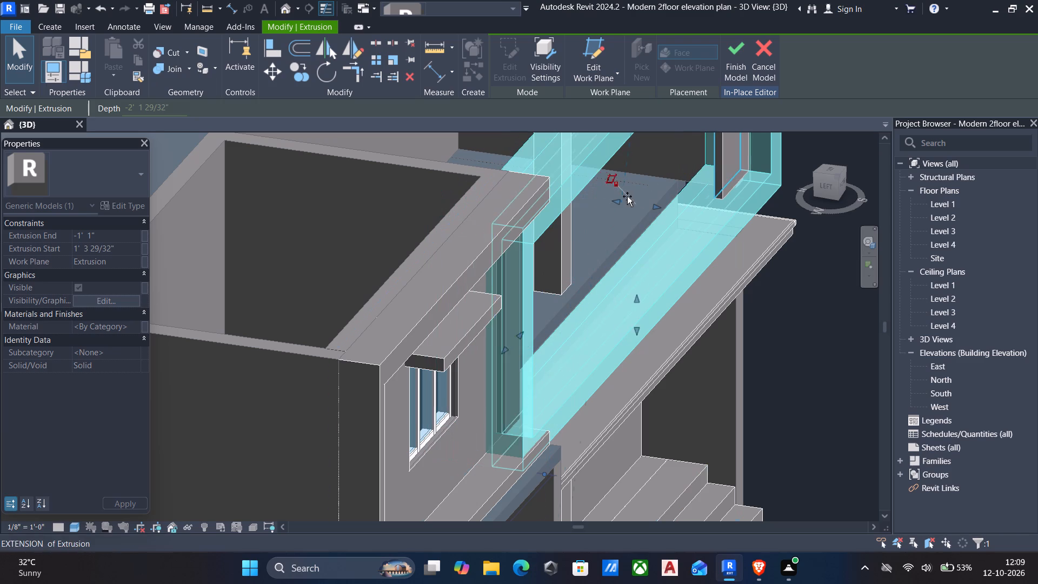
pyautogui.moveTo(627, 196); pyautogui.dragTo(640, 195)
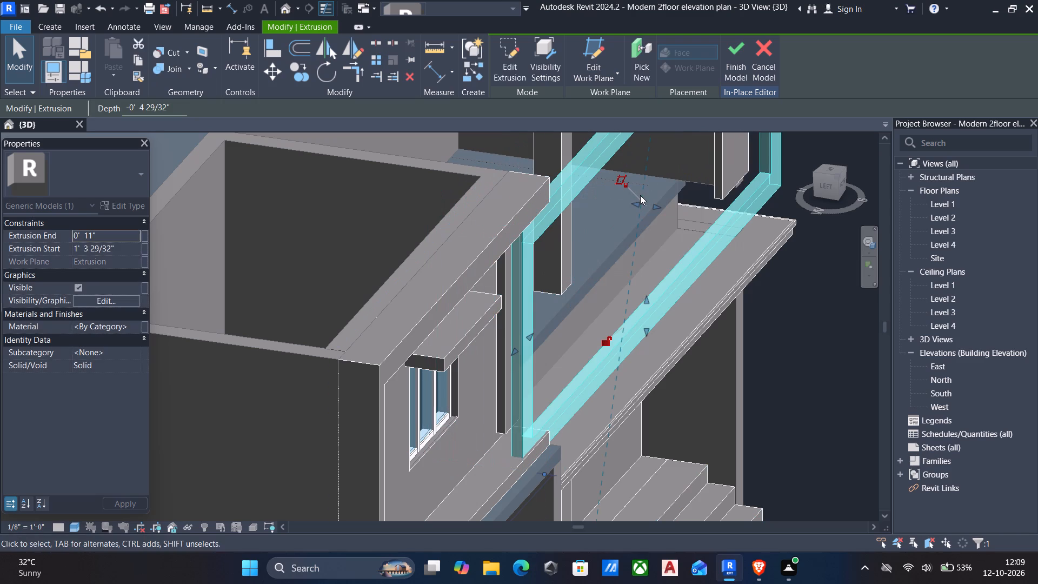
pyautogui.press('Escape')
# Examine the thinned balcony frame and the adjoining facade from the front, both sides and close up.
pyautogui.keyDown('shift'); pyautogui.moveTo(750, 230); pyautogui.dragTo(748, 234, button='middle'); pyautogui.keyUp('shift')
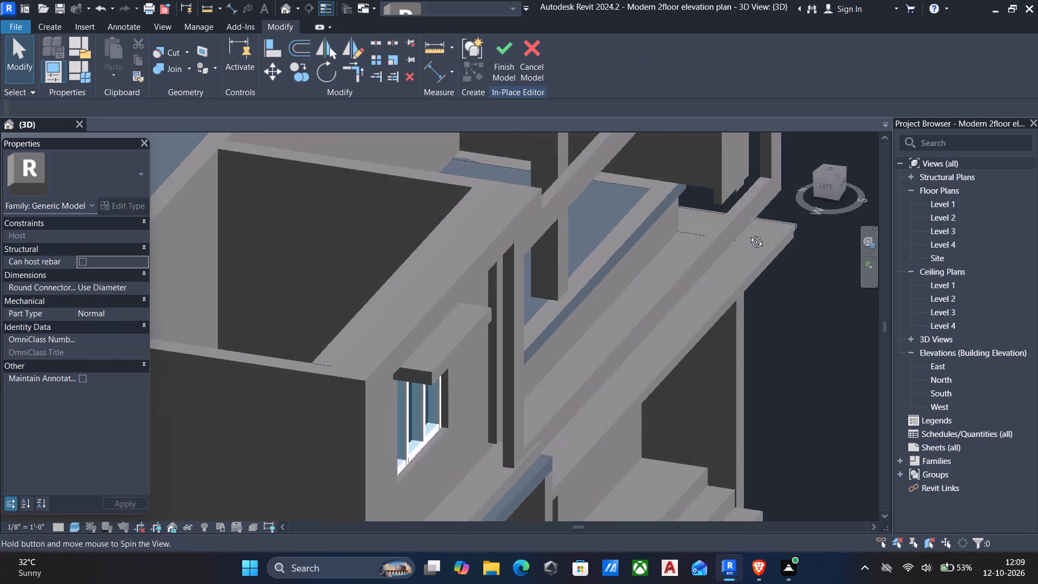
pyautogui.keyDown('shift'); pyautogui.moveTo(748, 234); pyautogui.dragTo(741, 159, button='middle'); pyautogui.keyUp('shift')
pyautogui.scroll(-7, 744, 168)
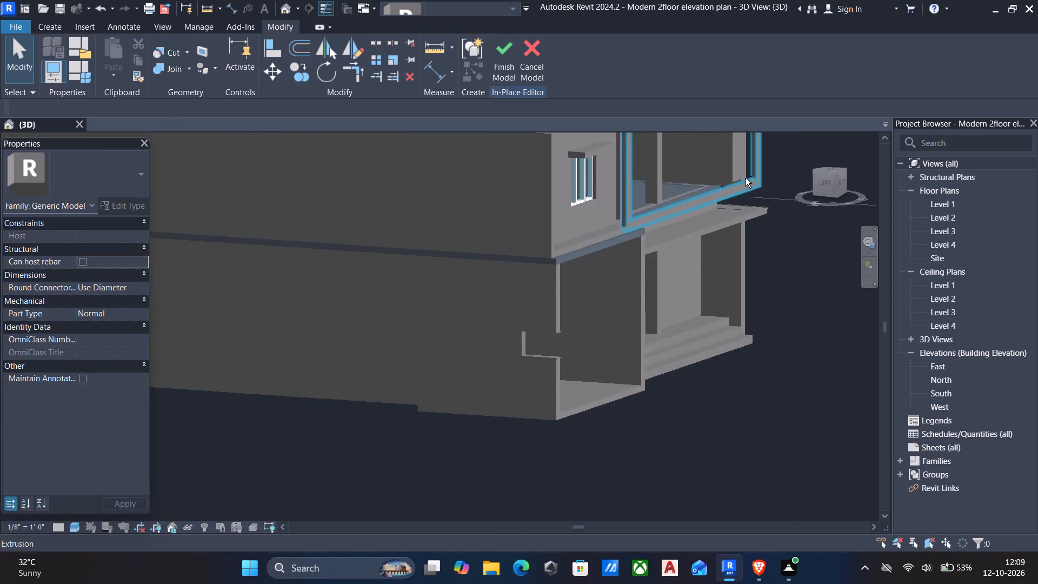
pyautogui.scroll(-5, 688, 260)
pyautogui.keyDown('shift'); pyautogui.moveTo(688, 260); pyautogui.dragTo(612, 308, button='middle'); pyautogui.keyUp('shift')
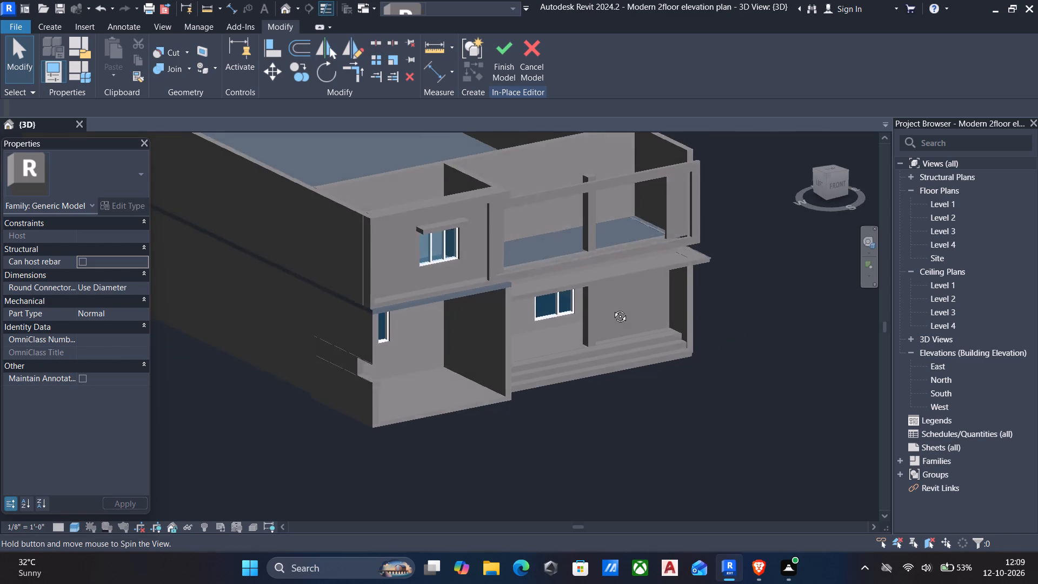
pyautogui.keyDown('shift'); pyautogui.moveTo(612, 308); pyautogui.dragTo(420, 376, button='middle'); pyautogui.keyUp('shift')
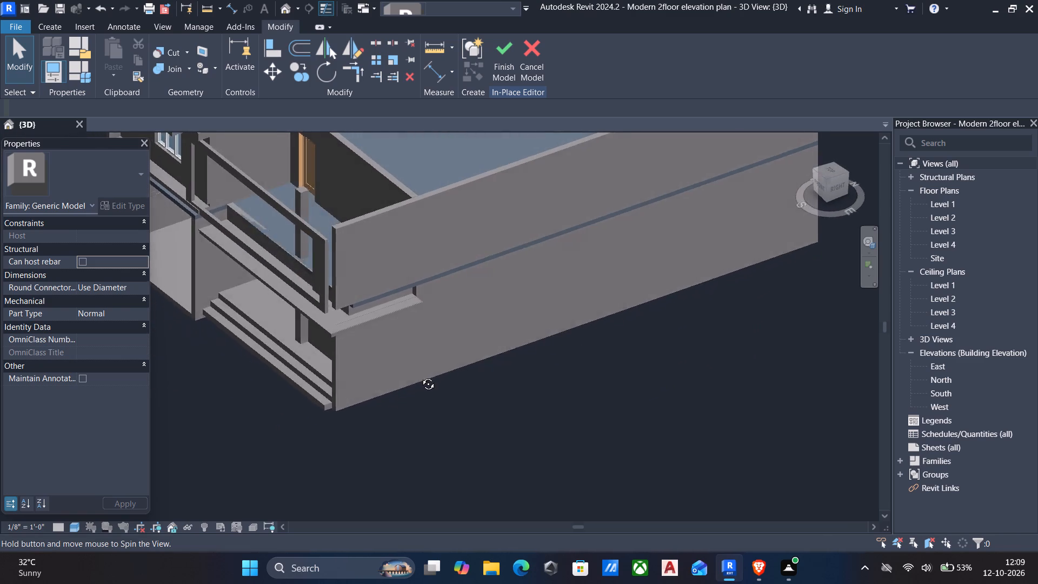
pyautogui.keyDown('shift'); pyautogui.moveTo(420, 376); pyautogui.dragTo(324, 372, button='middle'); pyautogui.keyUp('shift')
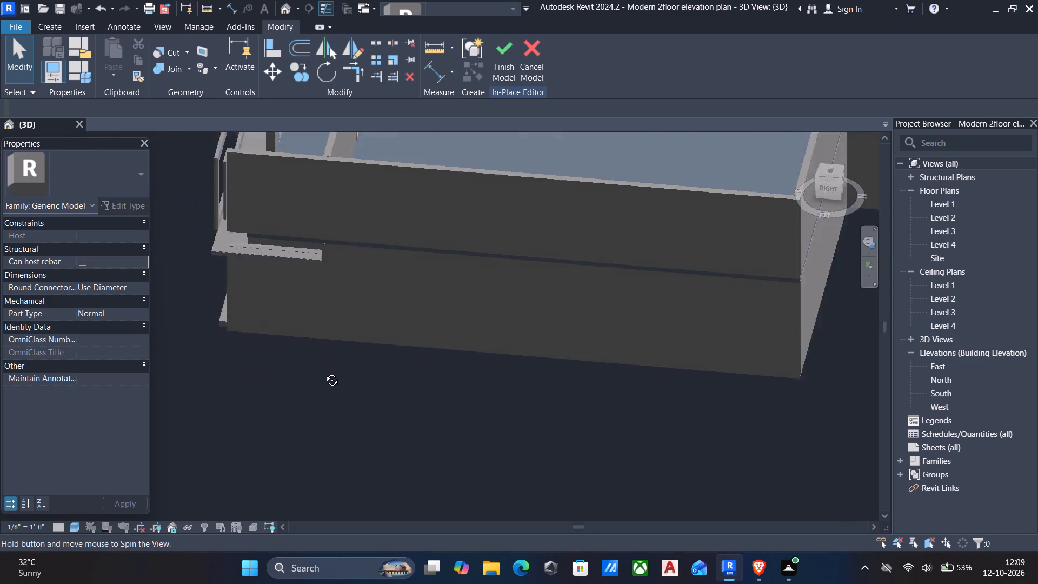
pyautogui.keyDown('shift'); pyautogui.moveTo(324, 372); pyautogui.dragTo(738, 362, button='middle'); pyautogui.keyUp('shift')
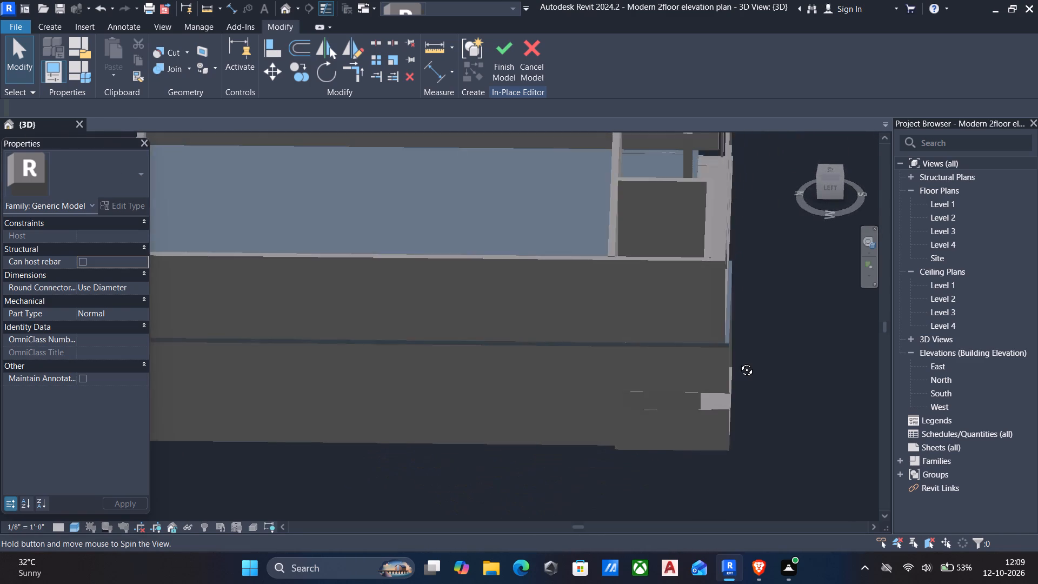
pyautogui.keyDown('shift'); pyautogui.moveTo(738, 362); pyautogui.dragTo(657, 354, button='middle'); pyautogui.keyUp('shift')
pyautogui.scroll(7, 644, 338)
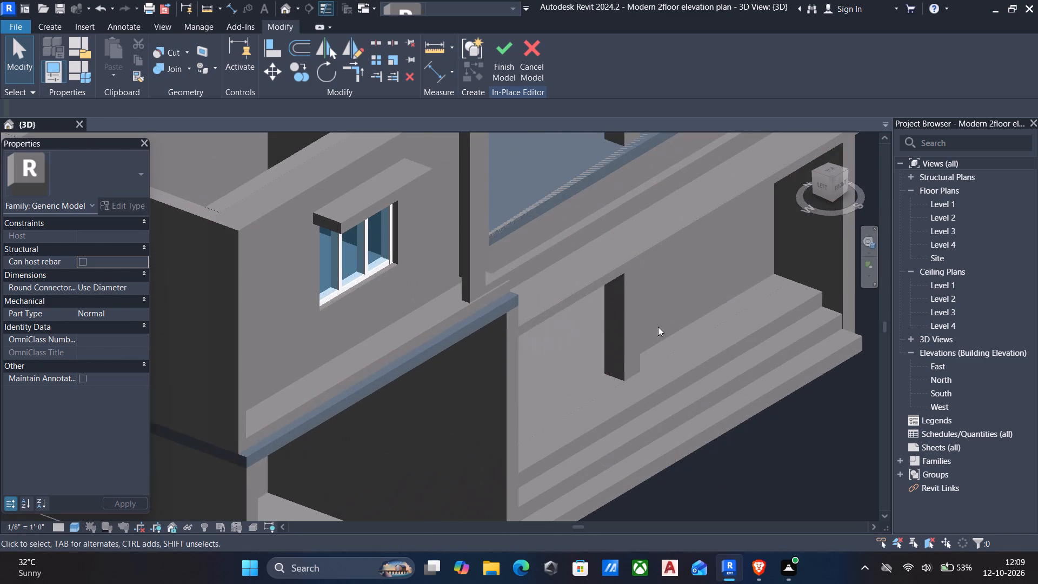
pyautogui.moveTo(648, 269); pyautogui.dragTo(637, 378, button='middle')
pyautogui.scroll(1, 651, 354)
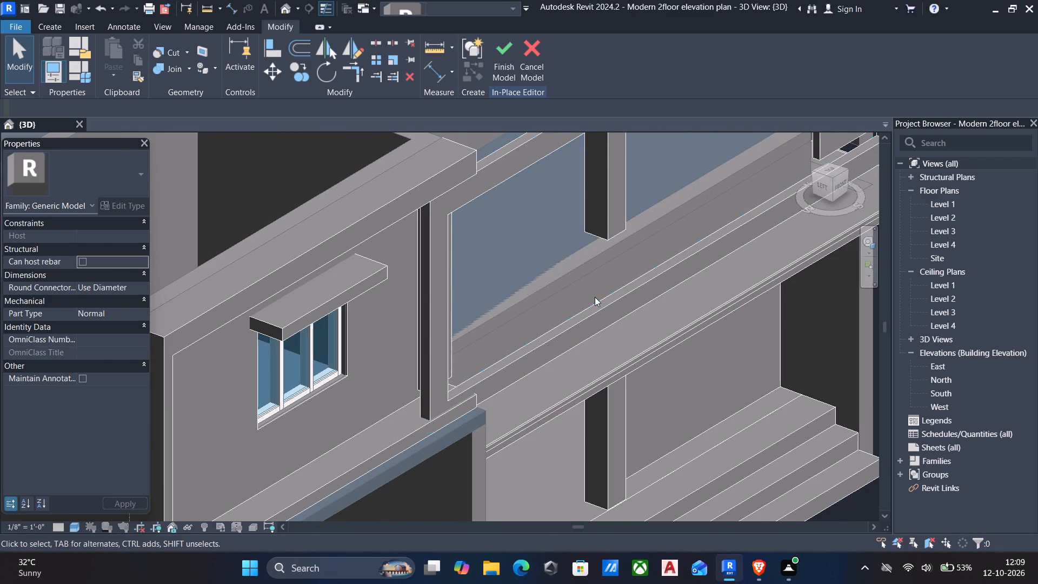
pyautogui.click(599, 306)
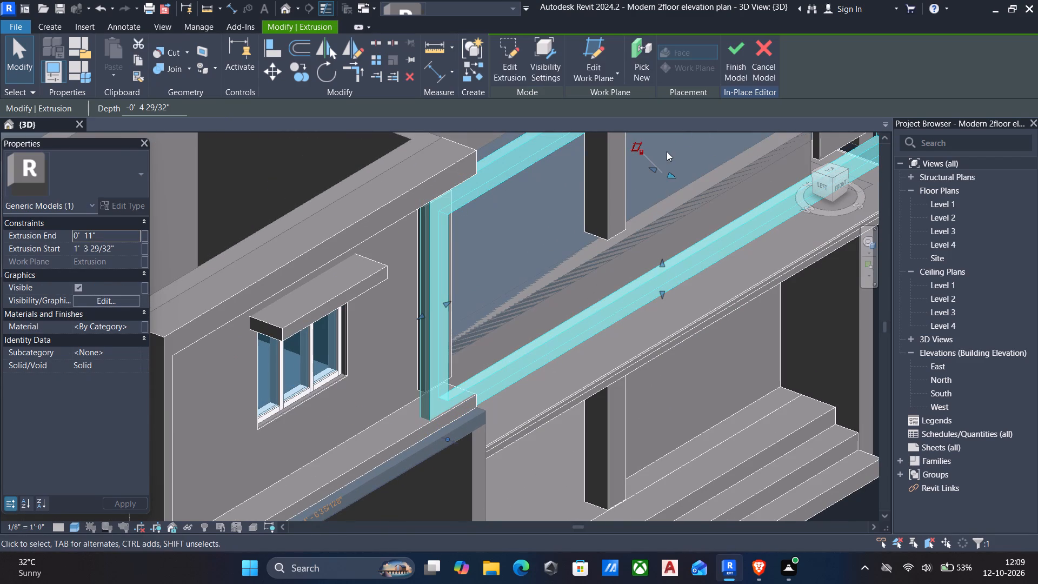
pyautogui.press('Escape')
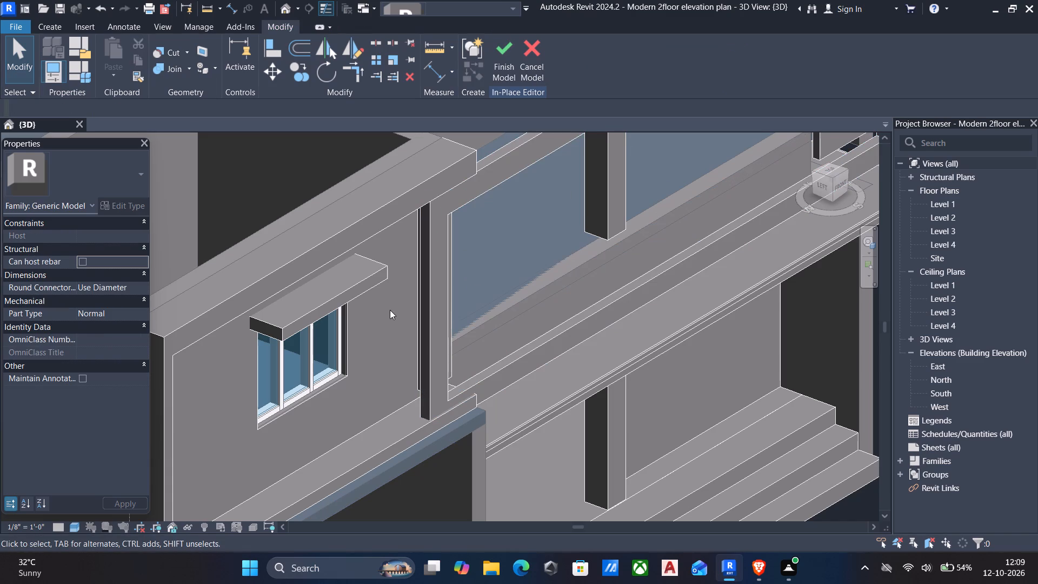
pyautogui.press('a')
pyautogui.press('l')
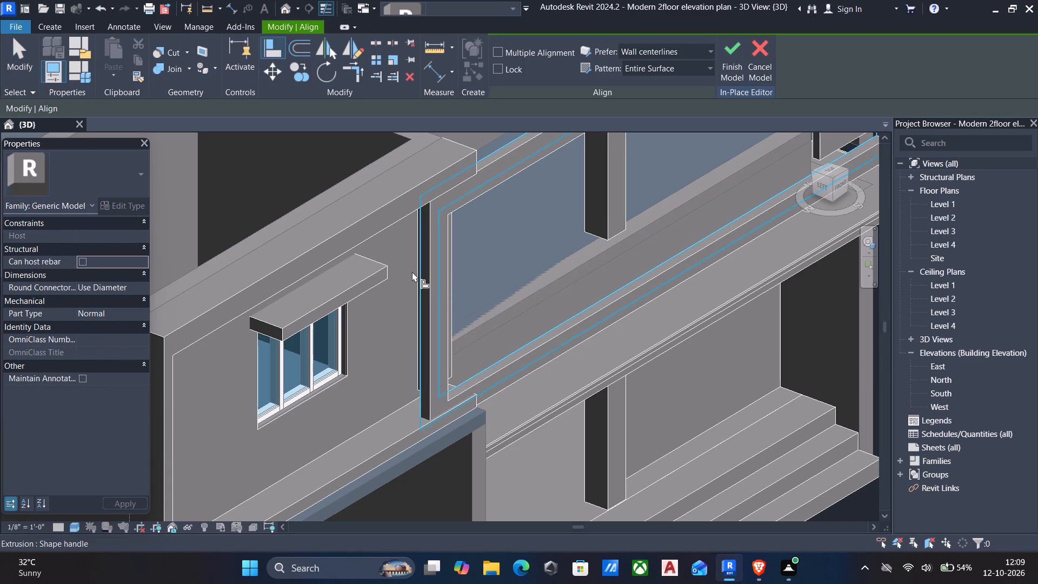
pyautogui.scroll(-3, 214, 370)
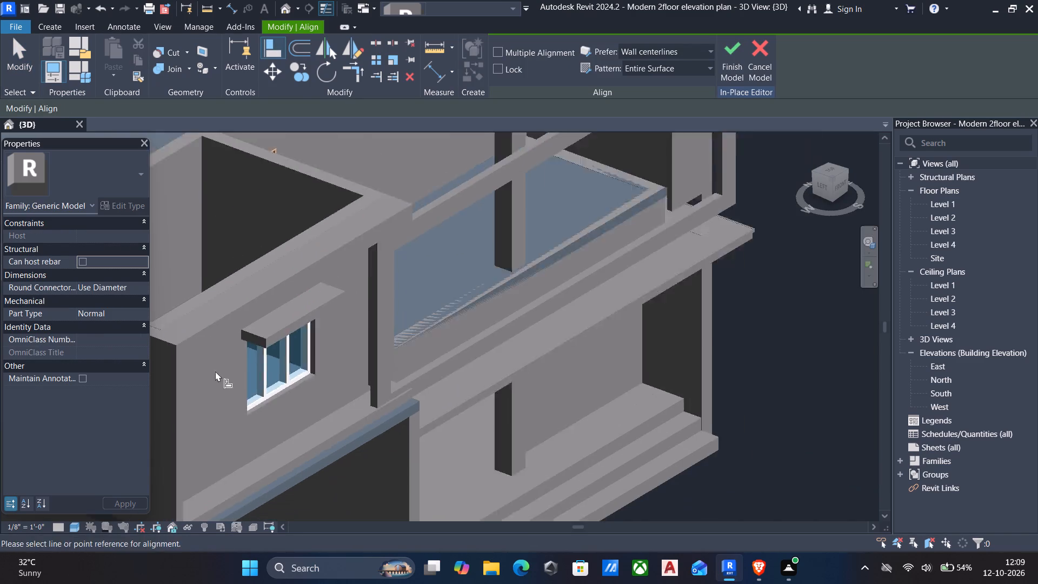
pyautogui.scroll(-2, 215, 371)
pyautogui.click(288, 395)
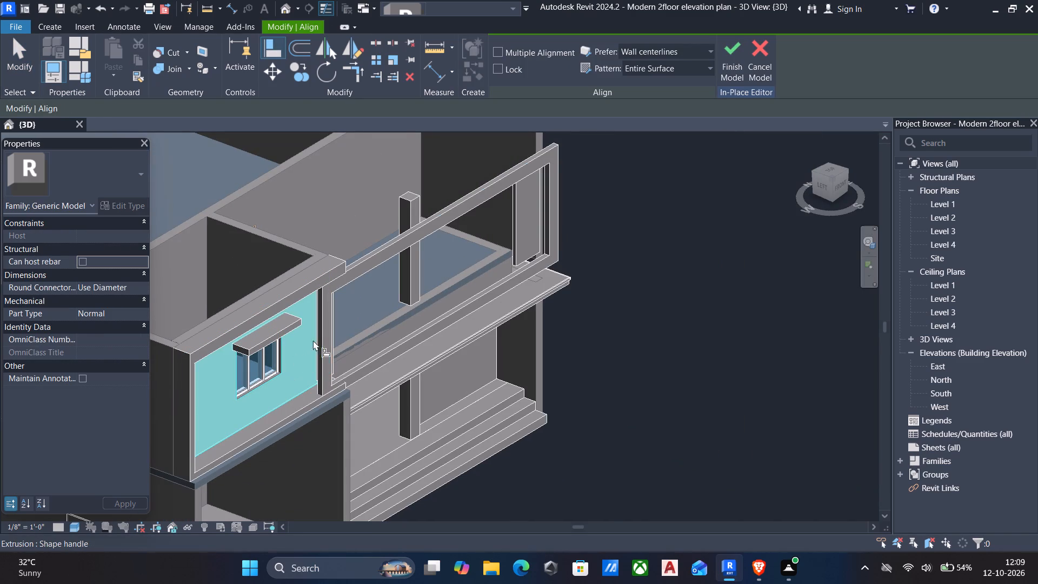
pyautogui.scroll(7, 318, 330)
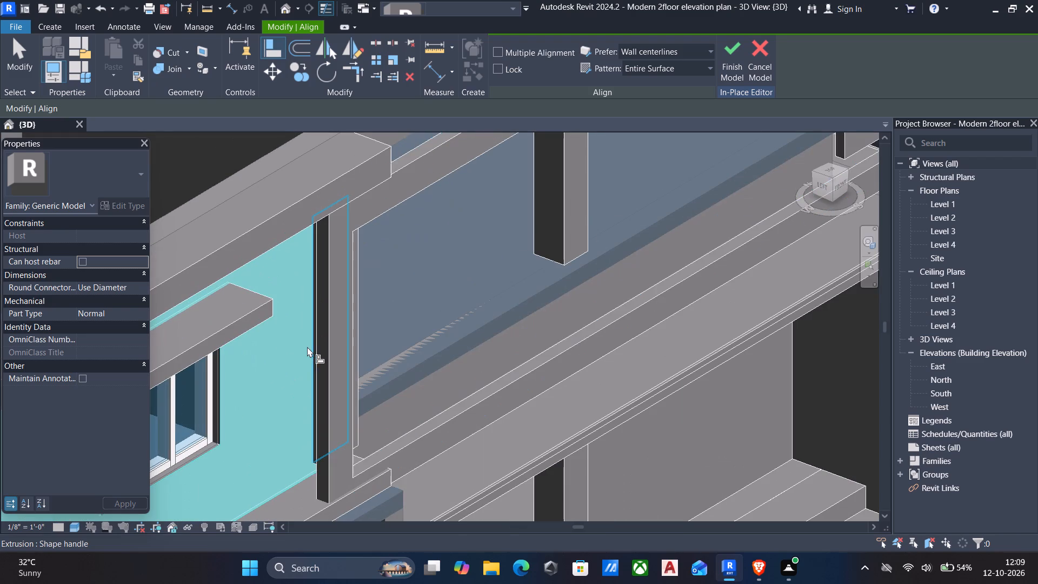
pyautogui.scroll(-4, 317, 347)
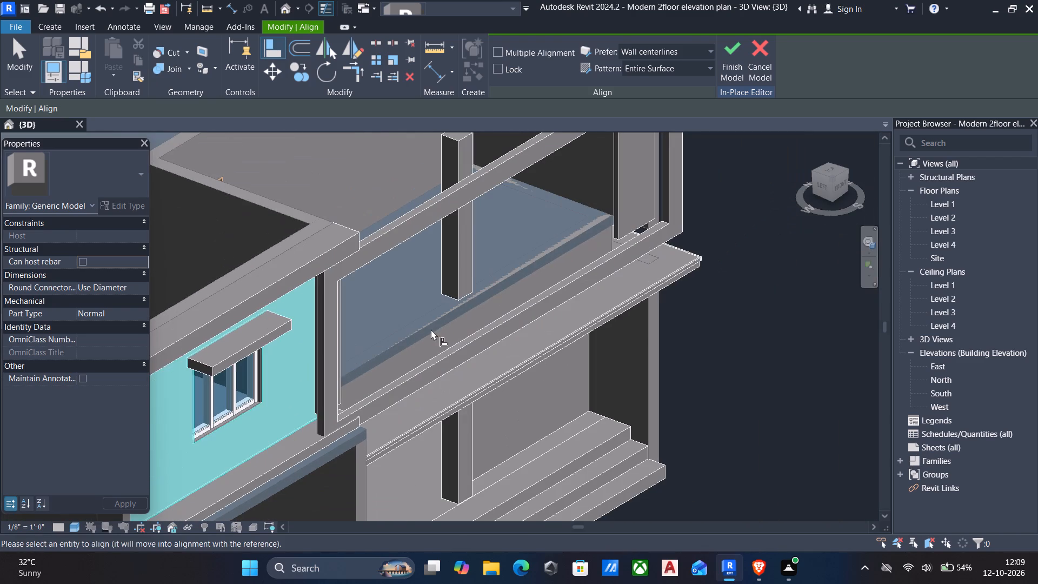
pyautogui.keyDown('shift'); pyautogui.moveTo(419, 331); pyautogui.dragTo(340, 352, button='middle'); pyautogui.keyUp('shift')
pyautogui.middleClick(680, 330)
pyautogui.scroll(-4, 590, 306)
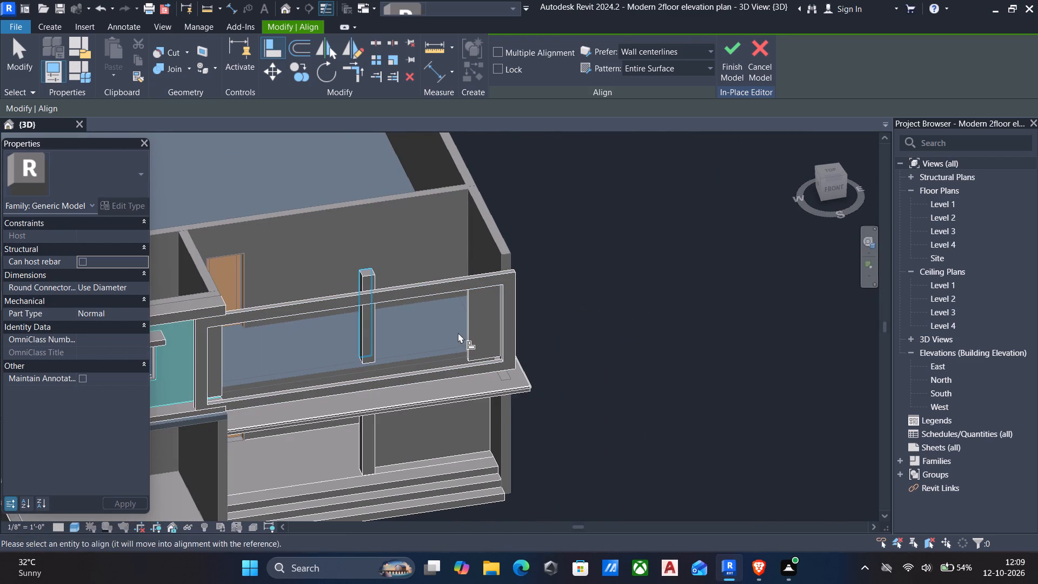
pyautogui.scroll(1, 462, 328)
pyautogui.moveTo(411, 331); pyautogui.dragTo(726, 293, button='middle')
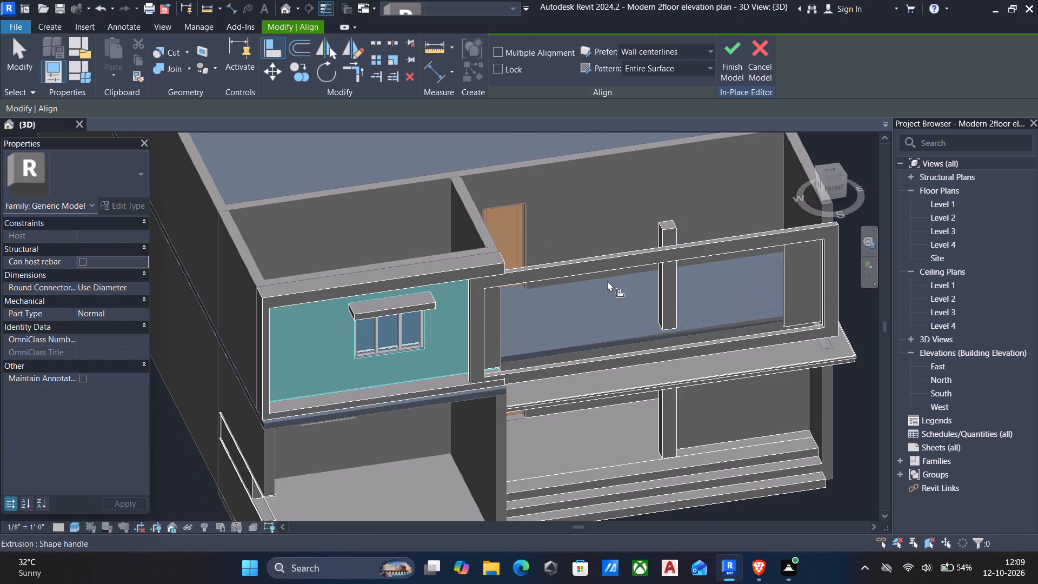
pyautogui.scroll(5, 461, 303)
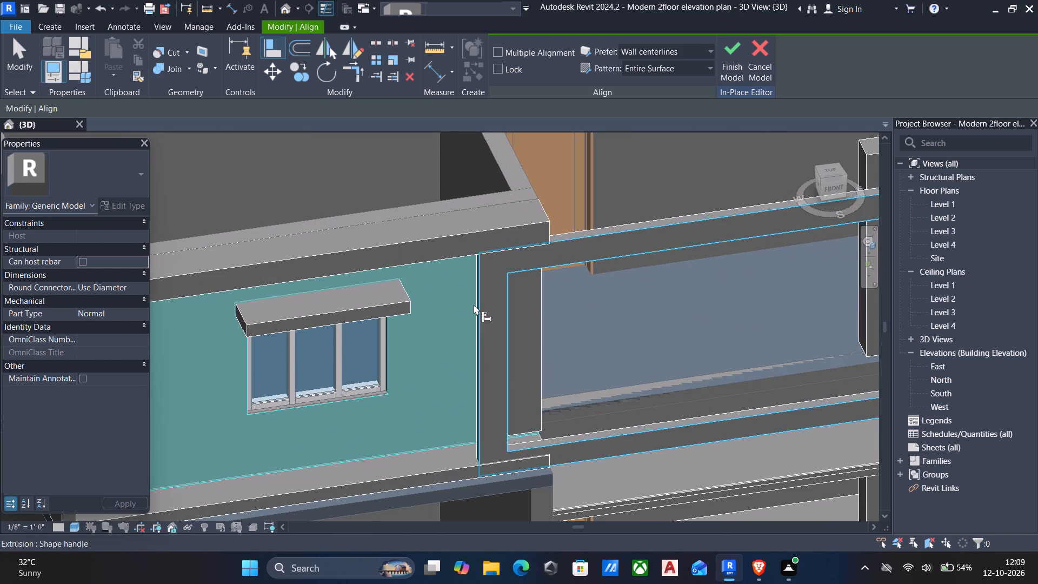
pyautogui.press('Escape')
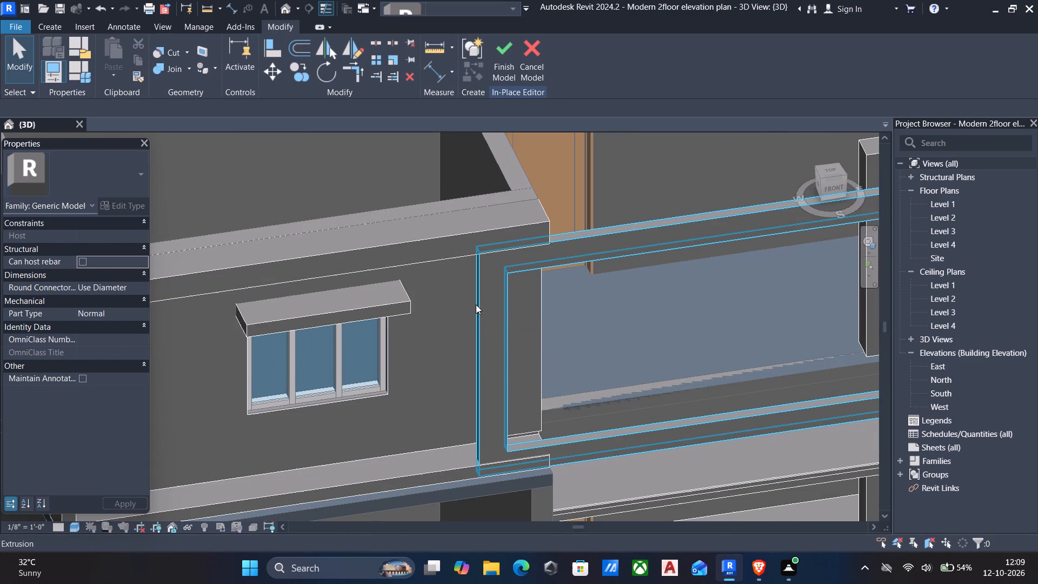
# Deepen the upper balcony frame back toward the house, bringing its extrusion end to 0' 0".
pyautogui.scroll(-4, 547, 334)
pyautogui.click(655, 382)
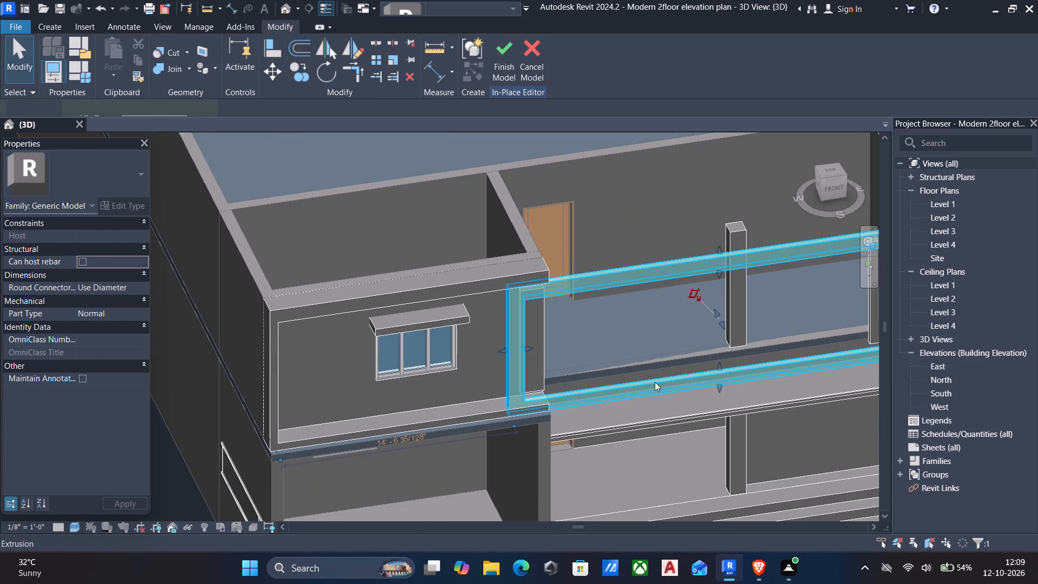
pyautogui.scroll(5, 724, 362)
pyautogui.moveTo(714, 272); pyautogui.dragTo(693, 258)
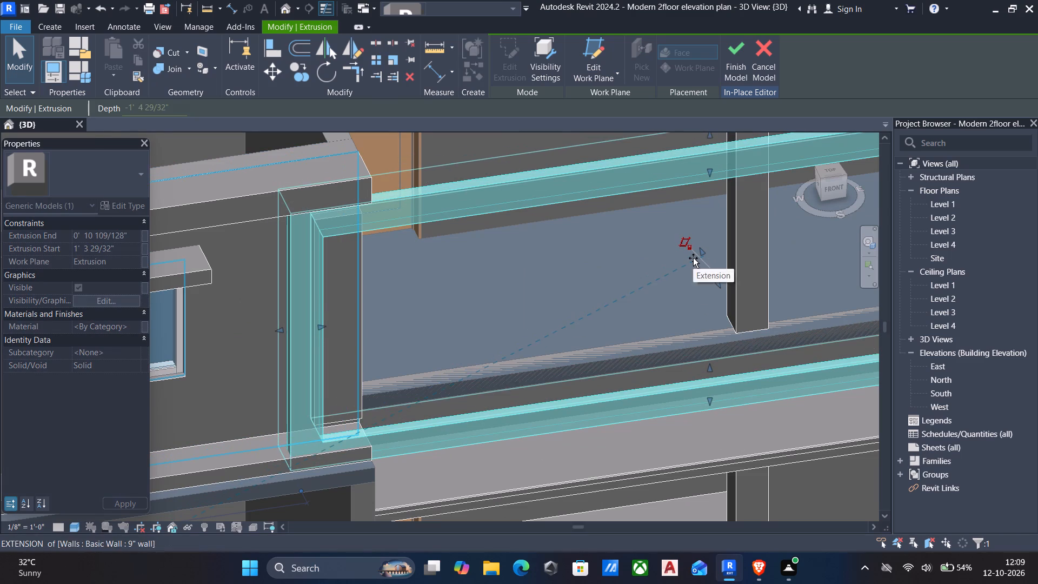
pyautogui.moveTo(693, 258); pyautogui.dragTo(693, 266)
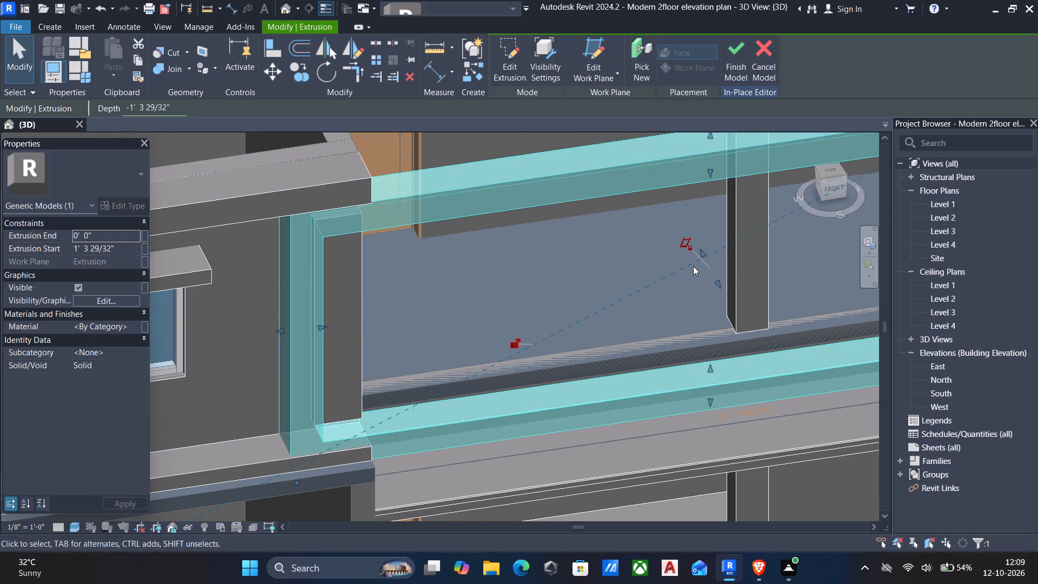
pyautogui.press('Escape')
# Examine the deepened upper balcony frame and how it meets the house from the front and the right side.
pyautogui.scroll(-8, 671, 270)
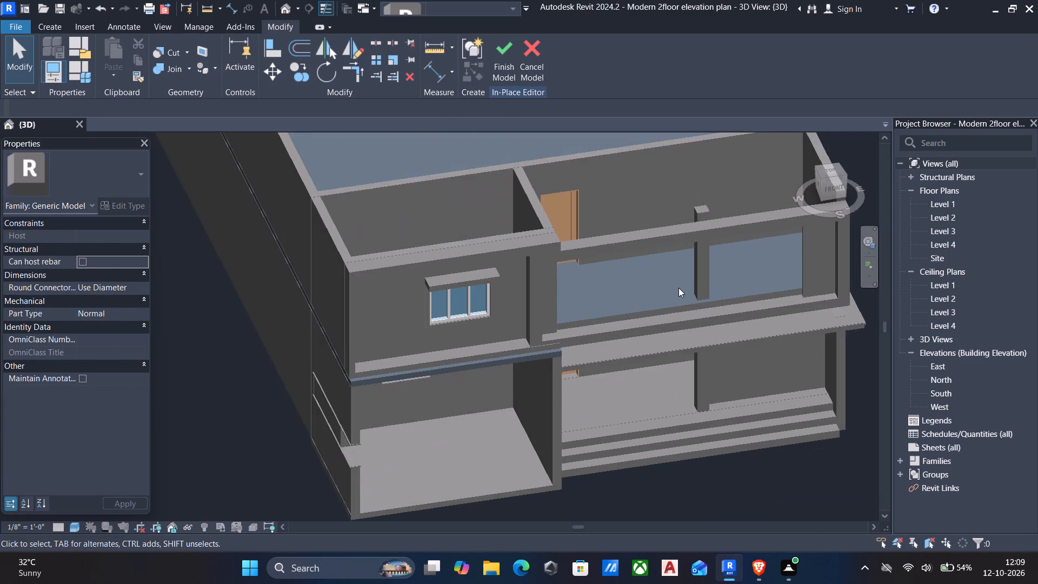
pyautogui.scroll(-1, 578, 298)
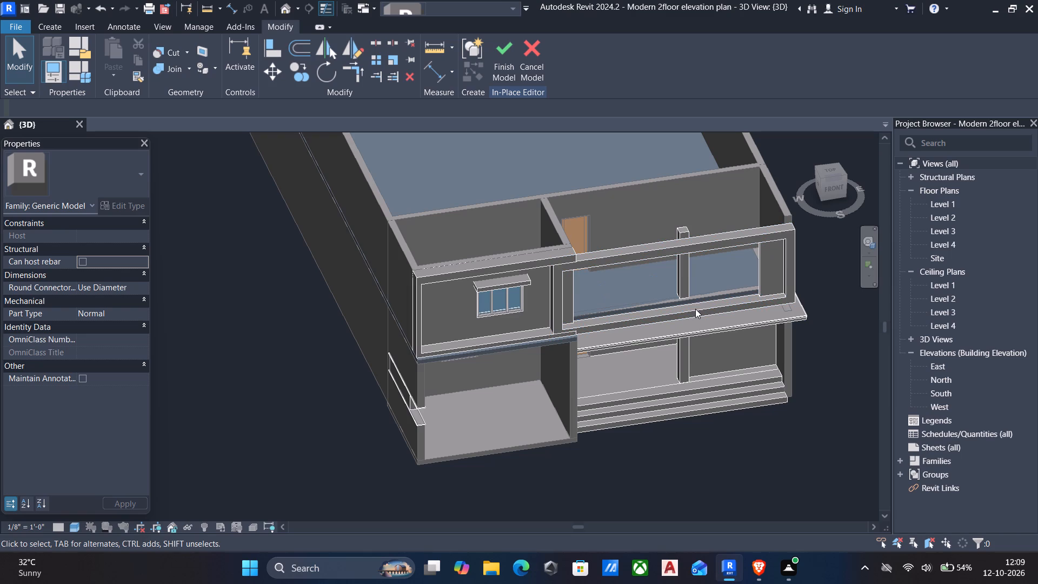
pyautogui.keyDown('shift'); pyautogui.moveTo(674, 308); pyautogui.dragTo(518, 320, button='middle'); pyautogui.keyUp('shift')
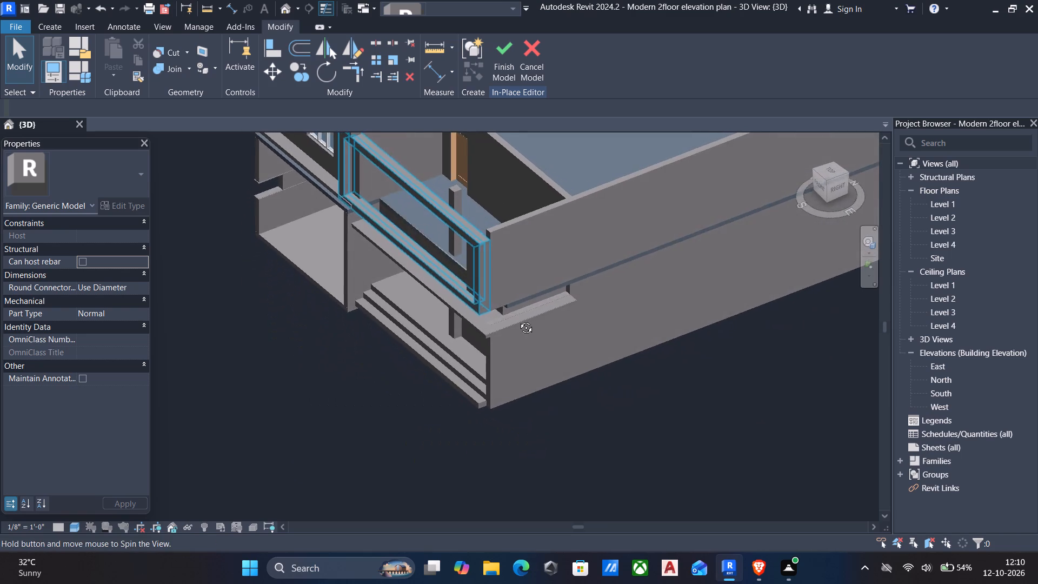
pyautogui.keyDown('shift'); pyautogui.moveTo(518, 320); pyautogui.dragTo(575, 490, button='middle'); pyautogui.keyUp('shift')
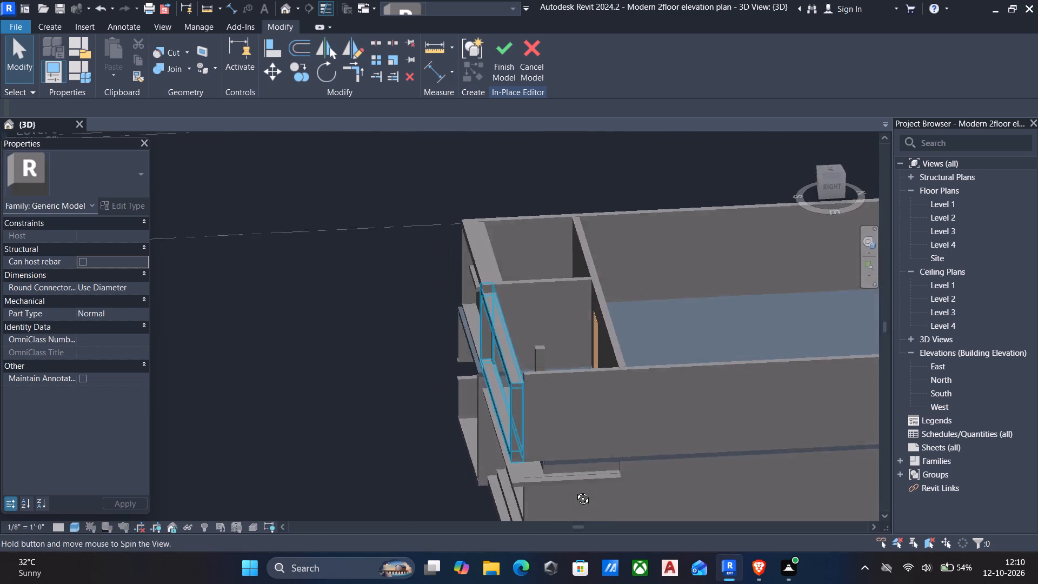
pyautogui.keyDown('shift'); pyautogui.moveTo(575, 490); pyautogui.dragTo(788, 423, button='middle'); pyautogui.keyUp('shift')
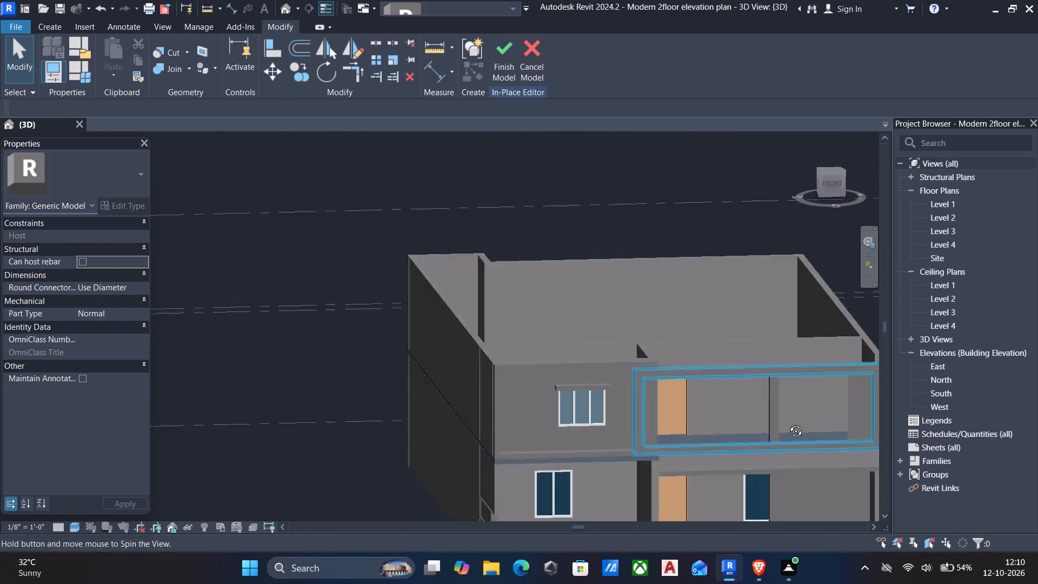
pyautogui.keyDown('shift'); pyautogui.moveTo(788, 423); pyautogui.dragTo(595, 503, button='middle'); pyautogui.keyUp('shift')
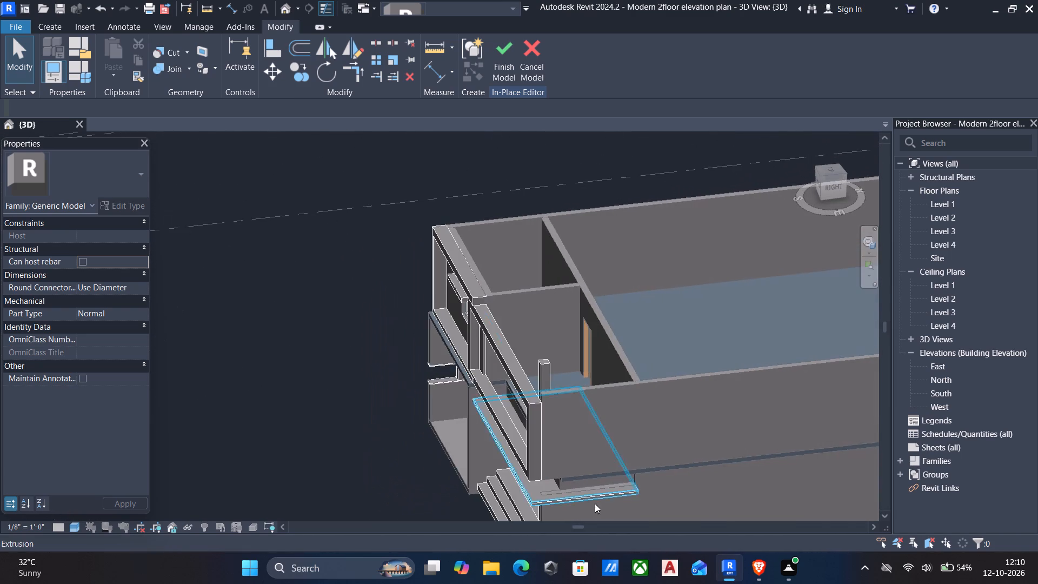
pyautogui.scroll(5, 393, 472)
pyautogui.press('Escape')
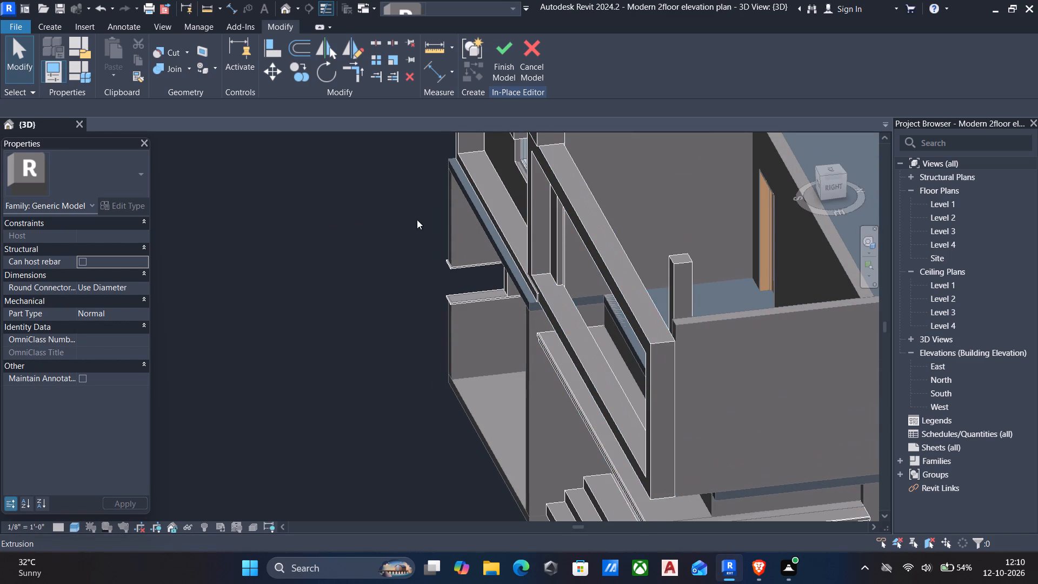
# Create a 0' 1" deep extrusion from a small rectangle on the 9" wall face, along the slab edge behind the balcony frame.
pyautogui.click(42, 23)
pyautogui.click(111, 44)
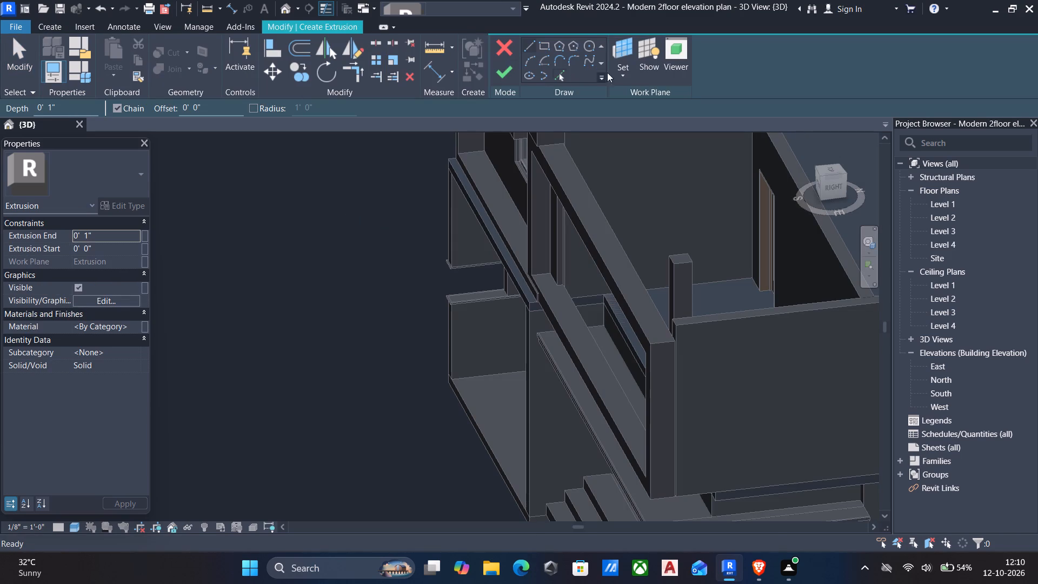
pyautogui.click(621, 75)
pyautogui.click(649, 127)
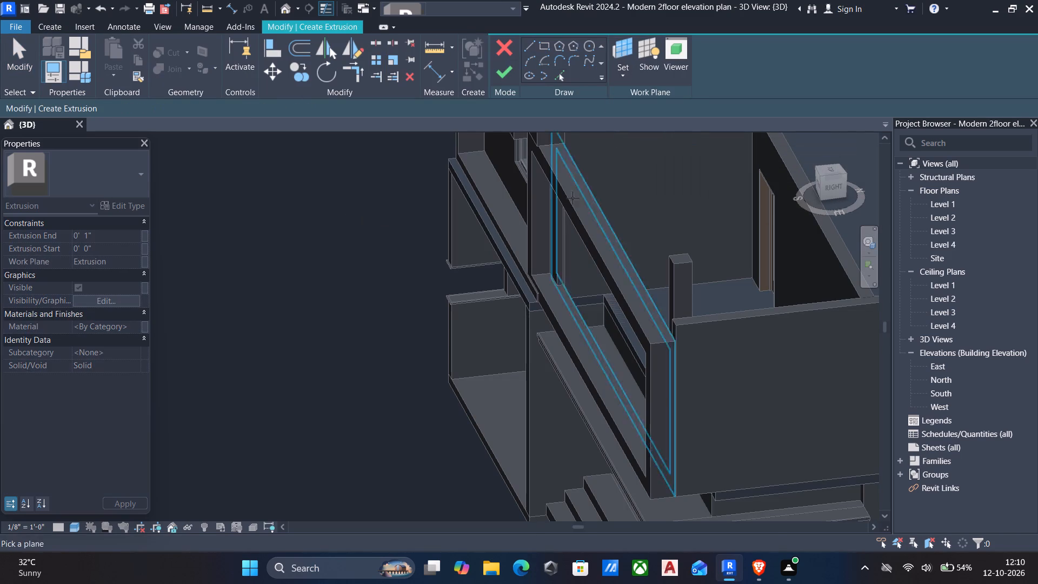
pyautogui.click(609, 329)
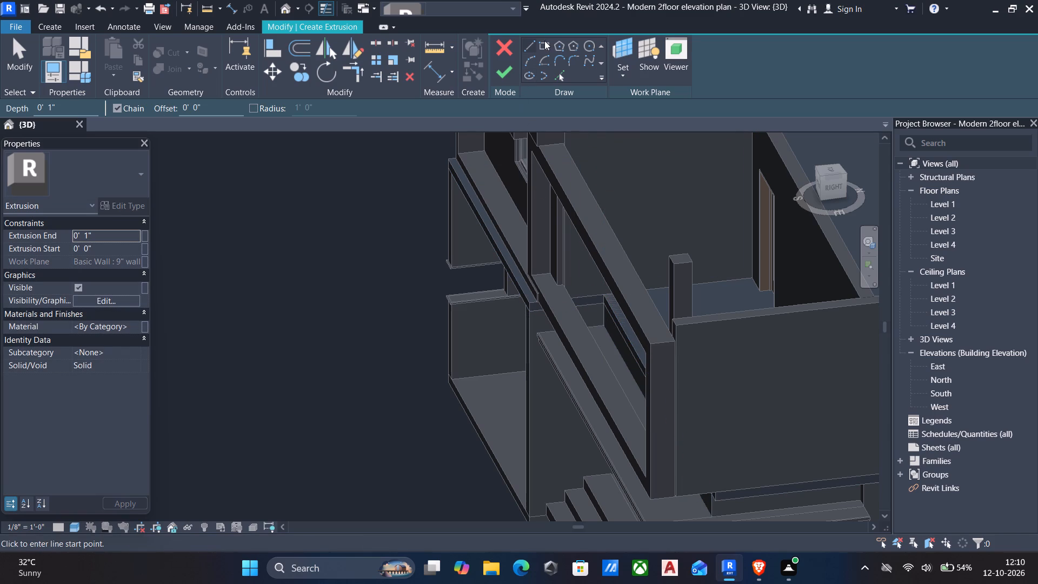
pyautogui.click(544, 44)
pyautogui.scroll(6, 604, 313)
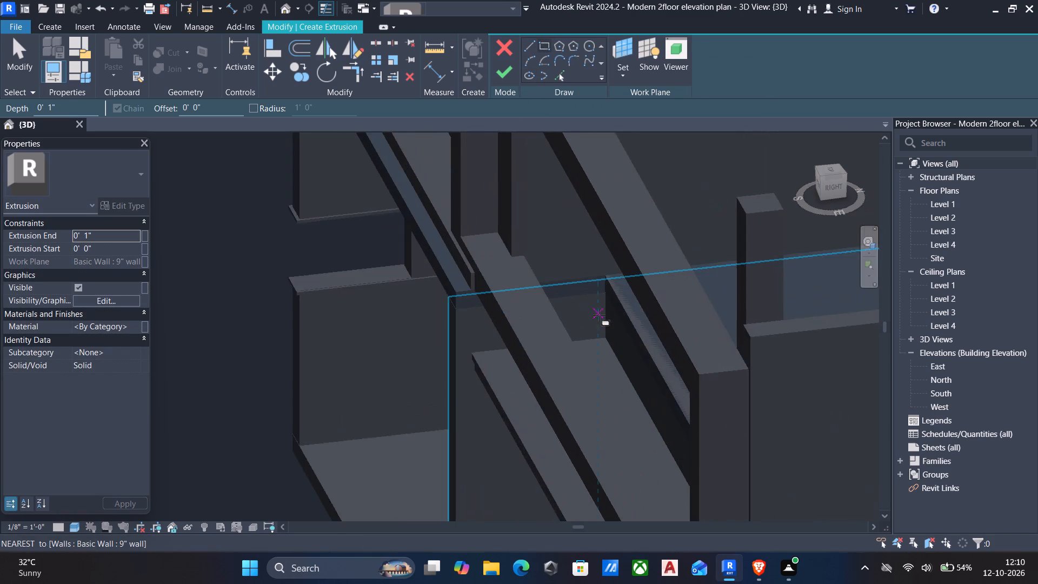
pyautogui.scroll(6, 568, 284)
pyautogui.click(656, 251)
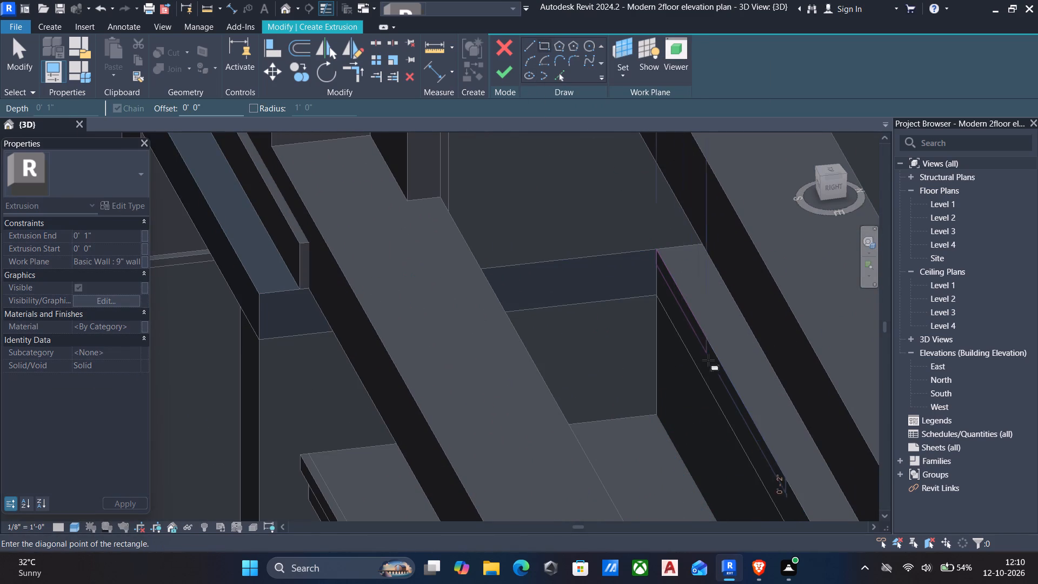
pyautogui.click(727, 424)
pyautogui.press('Escape')
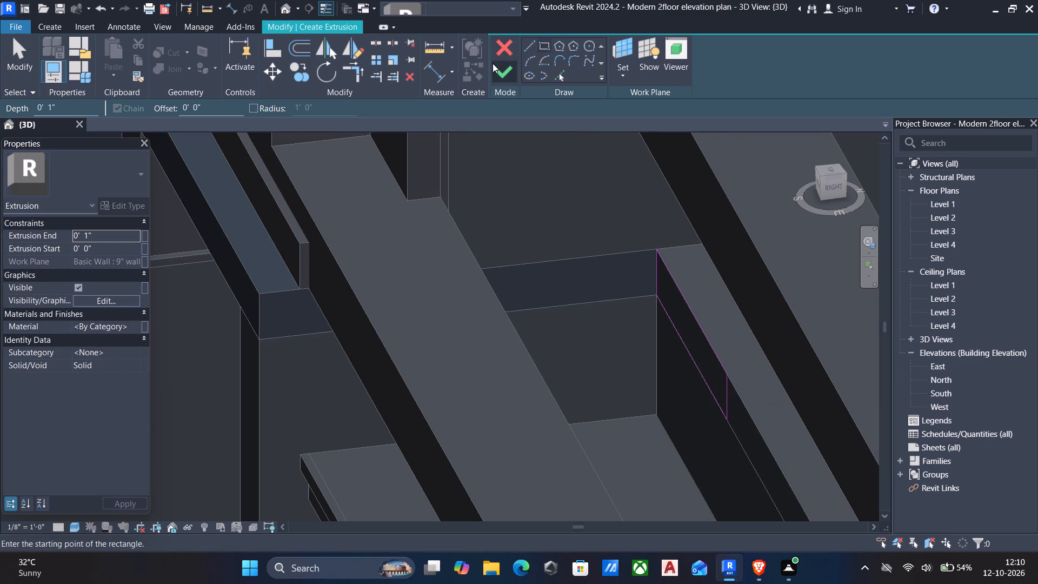
pyautogui.click(497, 67)
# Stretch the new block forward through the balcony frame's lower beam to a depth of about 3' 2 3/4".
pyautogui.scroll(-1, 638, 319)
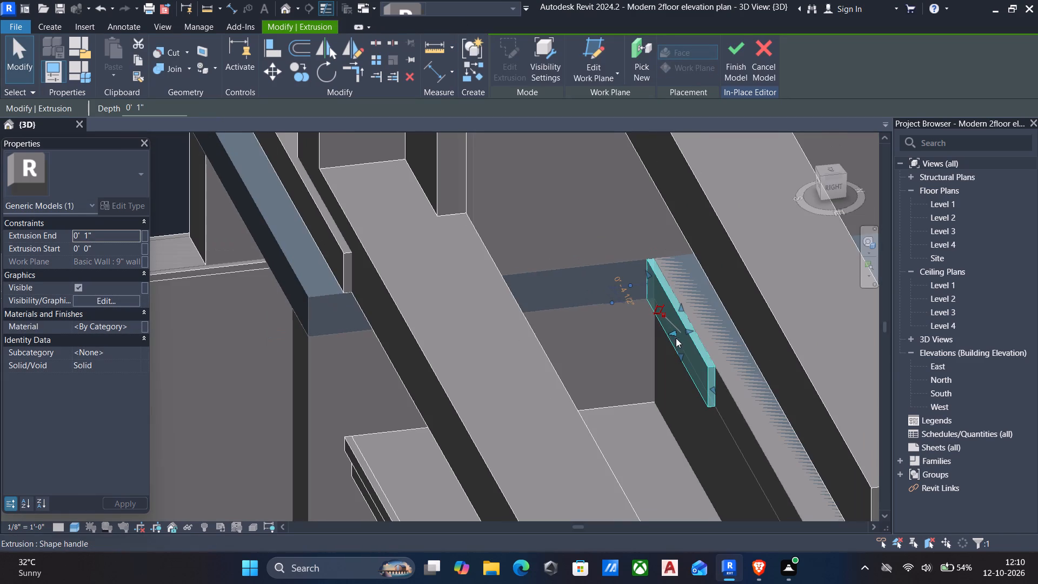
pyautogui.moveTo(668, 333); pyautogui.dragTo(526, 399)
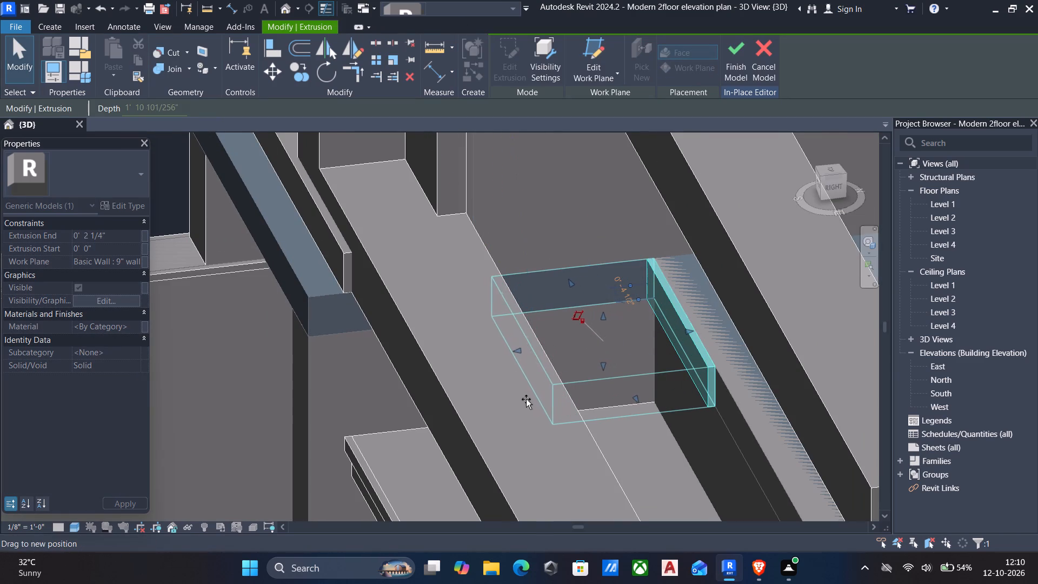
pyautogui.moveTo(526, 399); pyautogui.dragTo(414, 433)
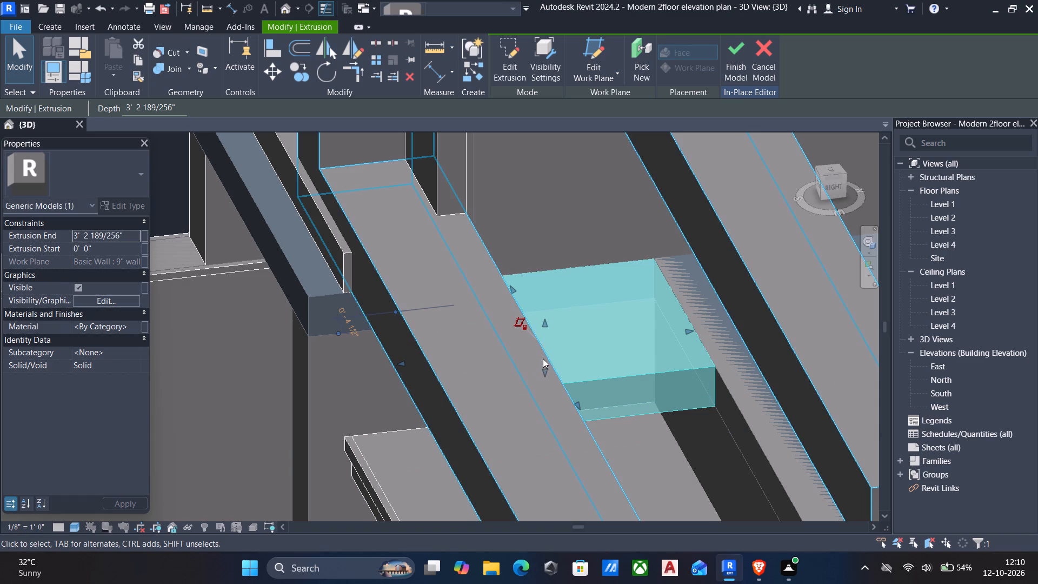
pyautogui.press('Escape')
# Examine the new block's fit between the balcony slab and the frame's lower beam from the side, above and front.
pyautogui.scroll(-3, 536, 363)
pyautogui.keyDown('shift'); pyautogui.moveTo(543, 353); pyautogui.dragTo(671, 283, button='middle'); pyautogui.keyUp('shift')
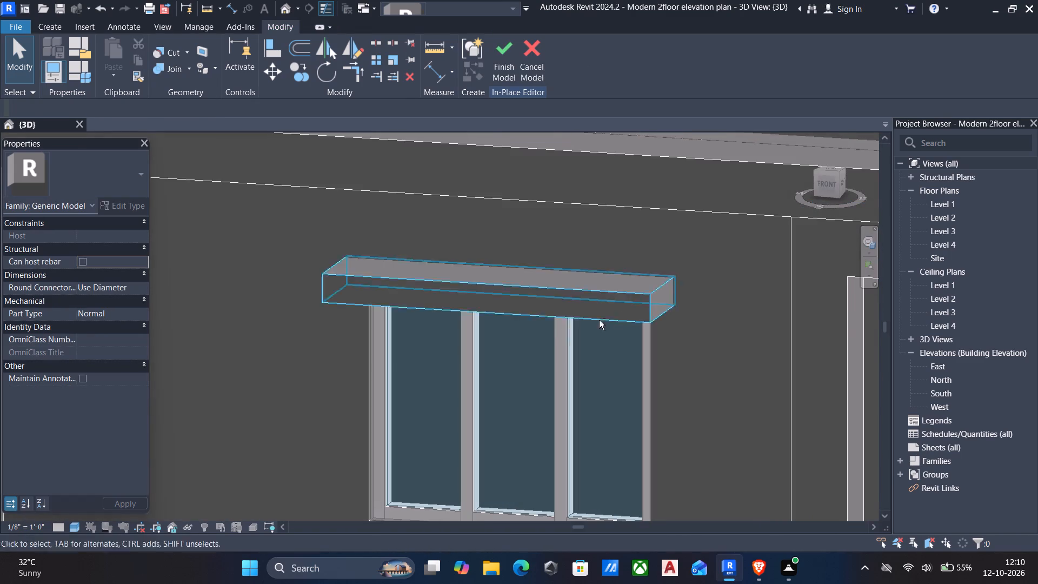
pyautogui.scroll(-7, 508, 328)
pyautogui.keyDown('shift'); pyautogui.moveTo(823, 367); pyautogui.dragTo(589, 492, button='middle'); pyautogui.keyUp('shift')
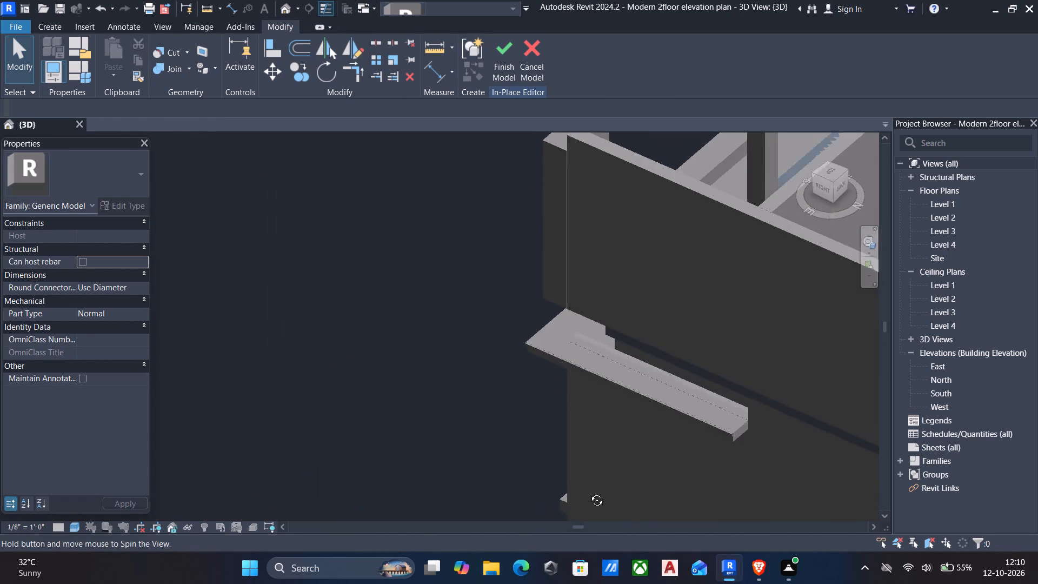
pyautogui.keyDown('shift'); pyautogui.moveTo(589, 492); pyautogui.dragTo(673, 480, button='middle'); pyautogui.keyUp('shift')
pyautogui.moveTo(702, 369); pyautogui.dragTo(657, 492, button='middle')
pyautogui.keyDown('shift'); pyautogui.moveTo(606, 413); pyautogui.dragTo(579, 390, button='middle'); pyautogui.keyUp('shift')
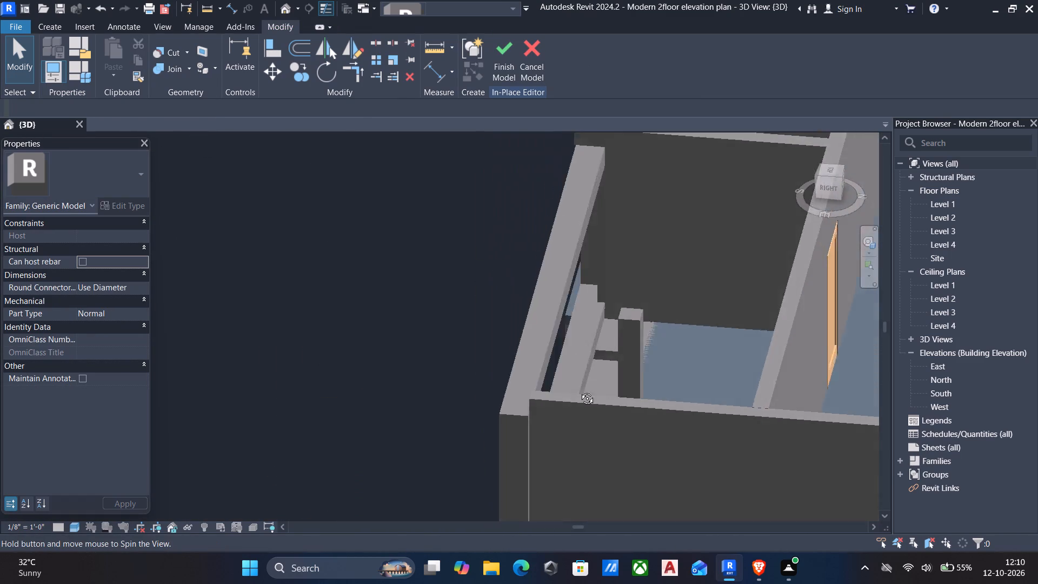
pyautogui.keyDown('shift'); pyautogui.moveTo(579, 390); pyautogui.dragTo(605, 394, button='middle'); pyautogui.keyUp('shift')
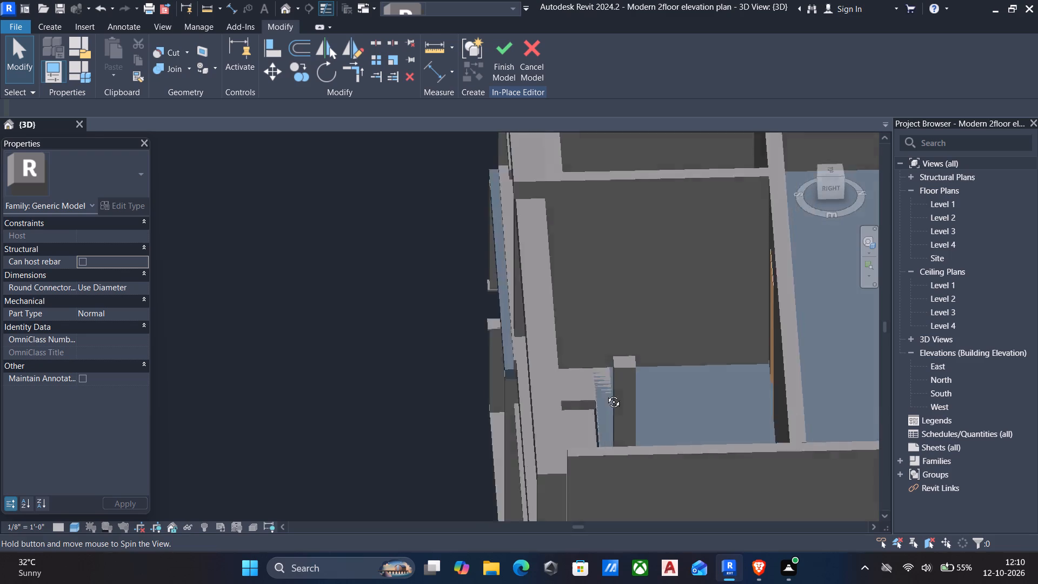
pyautogui.keyDown('shift'); pyautogui.moveTo(605, 394); pyautogui.dragTo(622, 384, button='middle'); pyautogui.keyUp('shift')
pyautogui.scroll(-4, 555, 456)
pyautogui.moveTo(545, 449); pyautogui.dragTo(576, 424, button='middle')
pyautogui.scroll(-5, 555, 456)
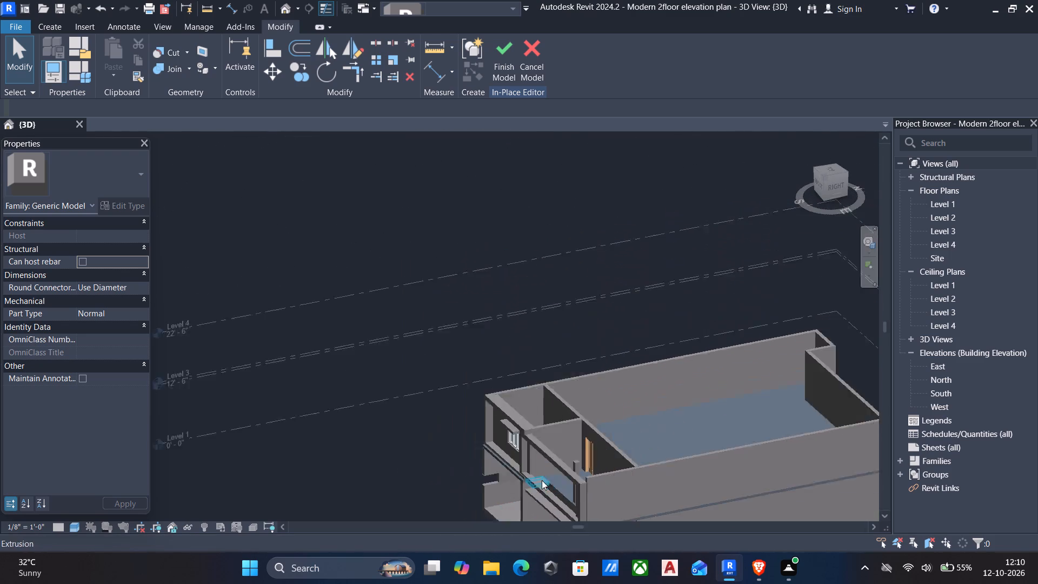
pyautogui.scroll(-2, 542, 480)
pyautogui.moveTo(542, 476); pyautogui.dragTo(627, 359, button='middle')
pyautogui.scroll(8, 624, 361)
pyautogui.scroll(6, 671, 354)
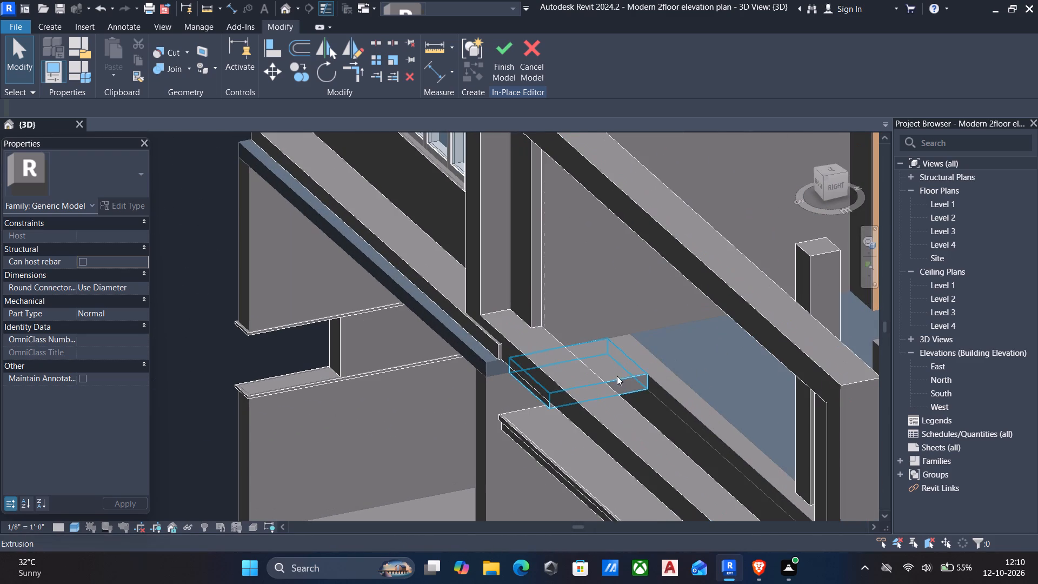
# Shorten the block's extrusion and align its front face with the back face of the upper balcony frame.
pyautogui.click(624, 375)
pyautogui.moveTo(523, 382); pyautogui.dragTo(587, 368)
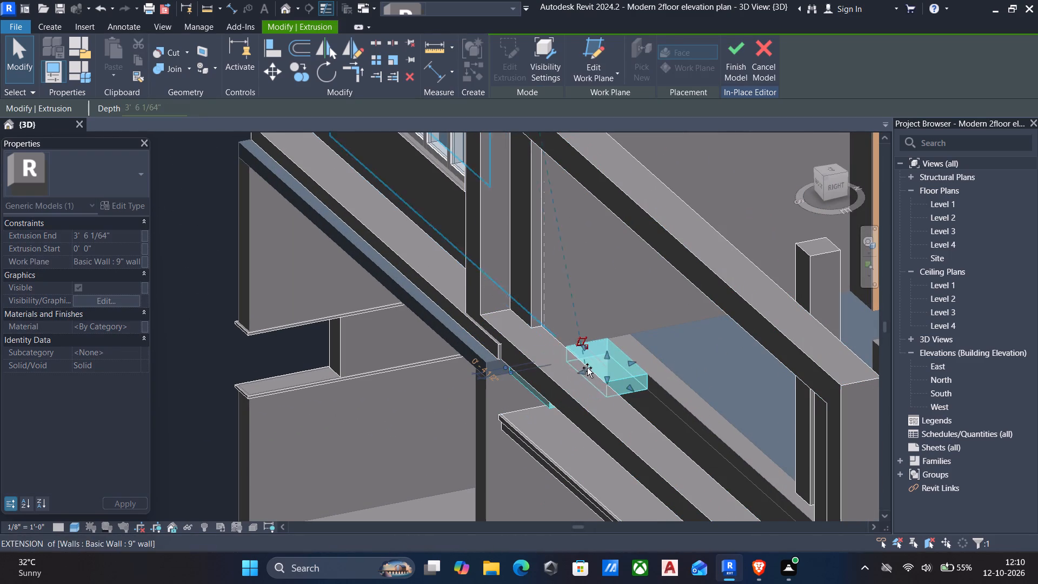
pyautogui.moveTo(587, 368); pyautogui.dragTo(603, 363)
pyautogui.press('Escape')
pyautogui.press('a')
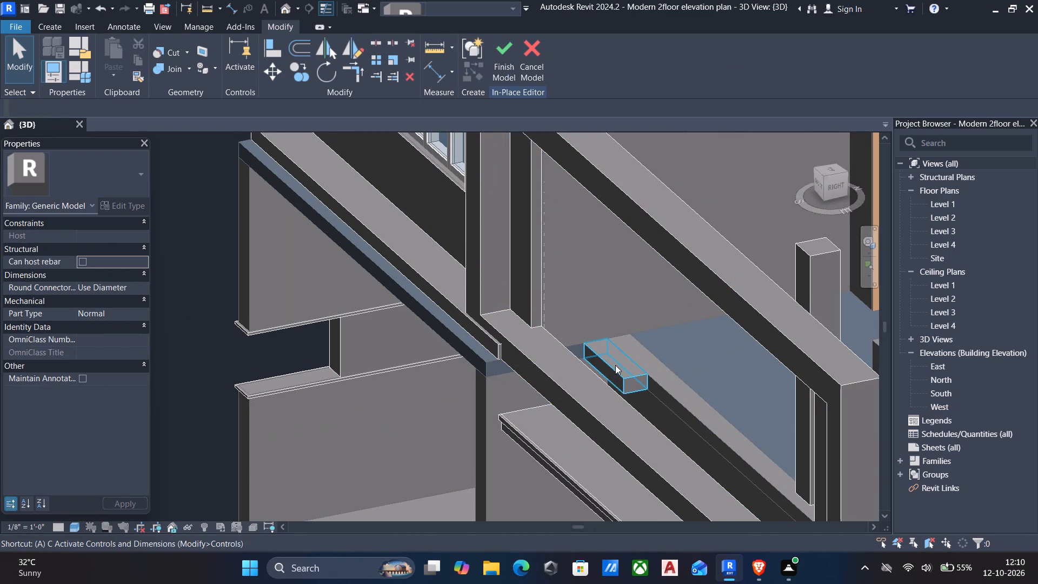
pyautogui.press('l')
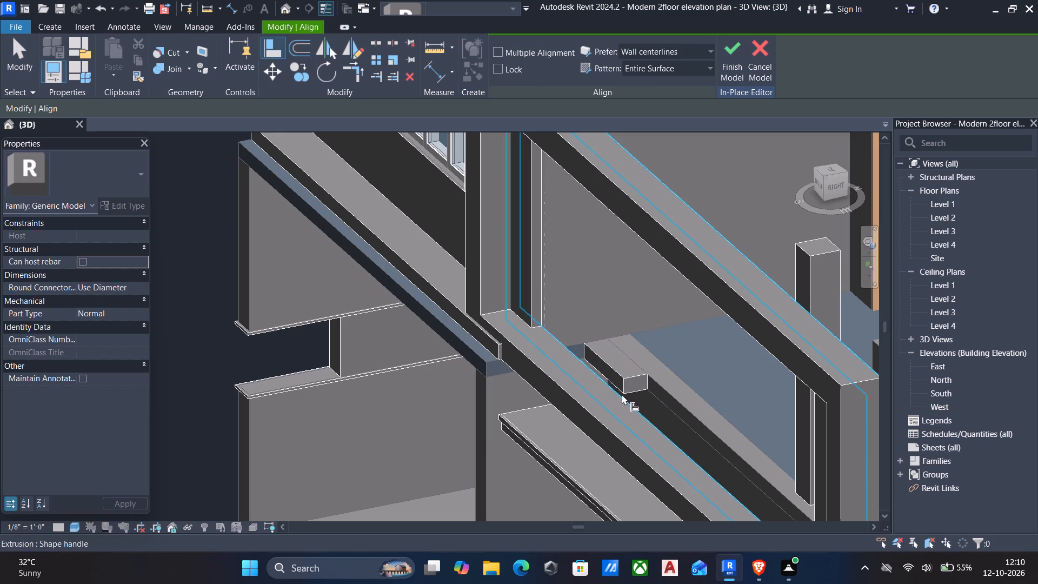
pyautogui.keyDown('shift'); pyautogui.moveTo(622, 421); pyautogui.dragTo(537, 439, button='middle'); pyautogui.keyUp('shift')
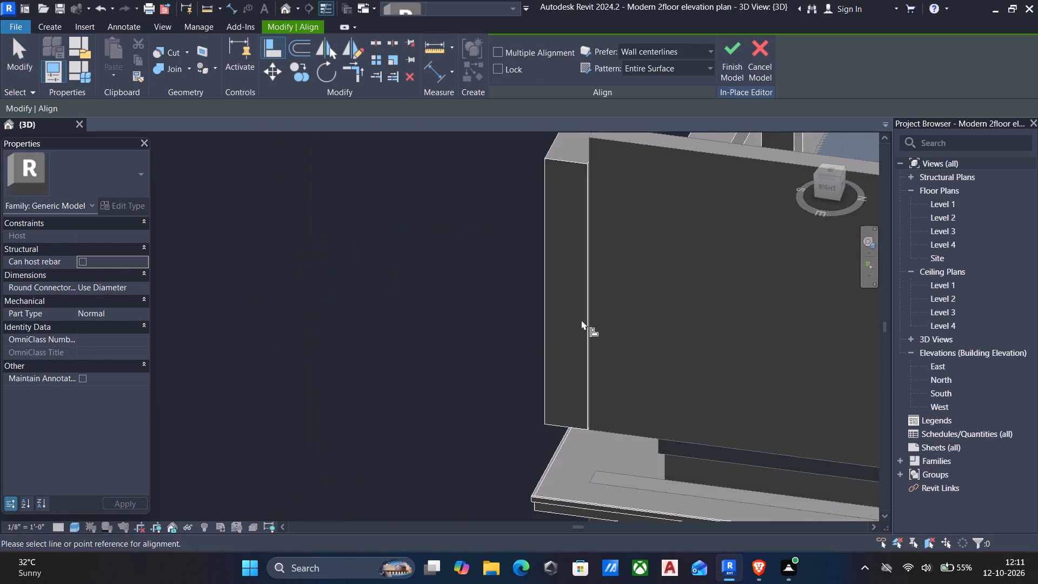
pyautogui.moveTo(581, 320); pyautogui.dragTo(577, 528, button='middle')
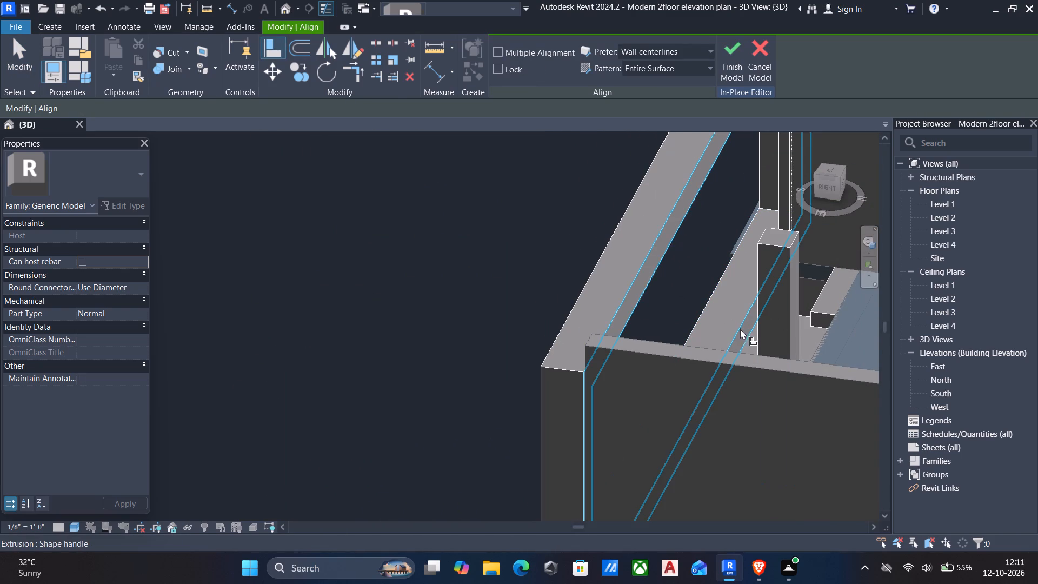
pyautogui.click(743, 333)
pyautogui.scroll(-5, 548, 329)
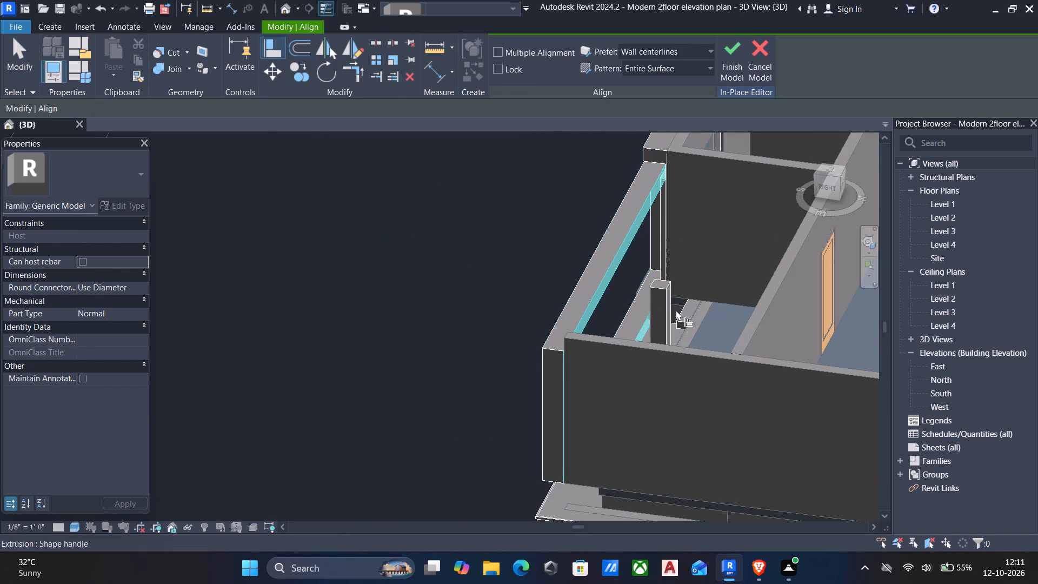
pyautogui.click(678, 310)
pyautogui.scroll(-3, 579, 308)
pyautogui.press('Escape')
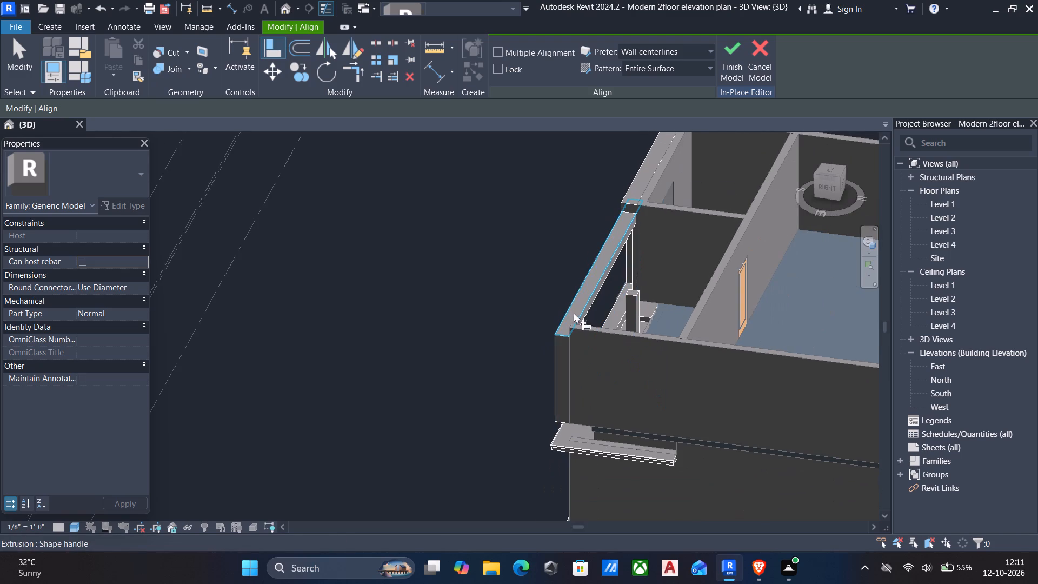
# Inspect the aligned block and the balcony frame from the front and both sides of the house.
pyautogui.keyDown('shift'); pyautogui.moveTo(565, 328); pyautogui.dragTo(696, 308, button='middle'); pyautogui.keyUp('shift')
pyautogui.scroll(-1, 695, 441)
pyautogui.moveTo(695, 442); pyautogui.dragTo(616, 332, button='middle')
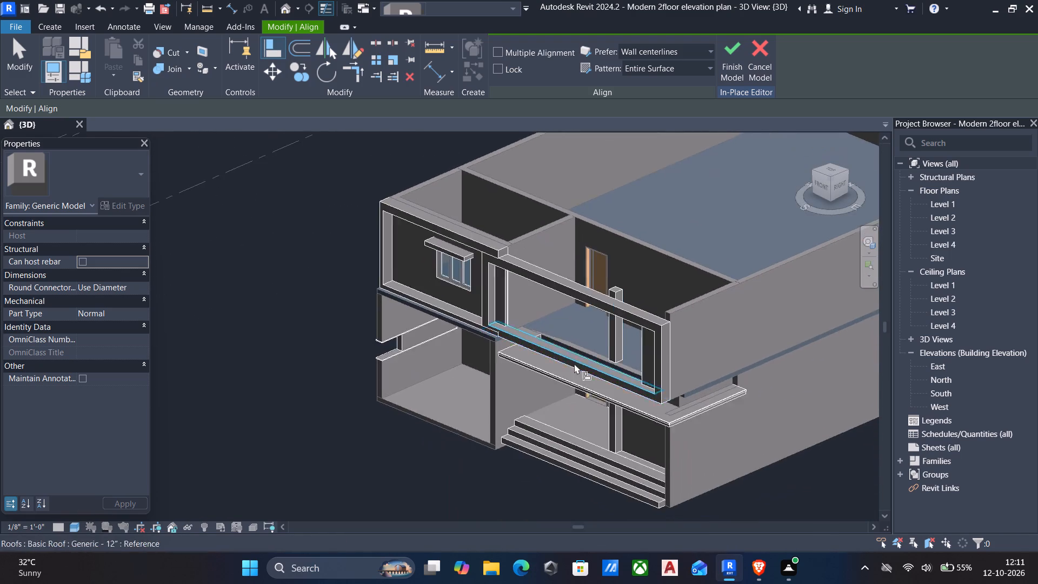
pyautogui.moveTo(572, 383); pyautogui.dragTo(616, 432, button='middle')
pyautogui.moveTo(628, 410); pyautogui.dragTo(757, 425, button='middle')
pyautogui.moveTo(783, 404); pyautogui.dragTo(389, 271, button='middle')
pyautogui.keyDown('shift'); pyautogui.moveTo(518, 342); pyautogui.dragTo(574, 317, button='middle'); pyautogui.keyUp('shift')
pyautogui.moveTo(615, 271); pyautogui.dragTo(629, 373, button='middle')
# Align the block's short end face with the inner face of the balcony frame's right-hand post and finish the in-place model.
pyautogui.scroll(4, 680, 345)
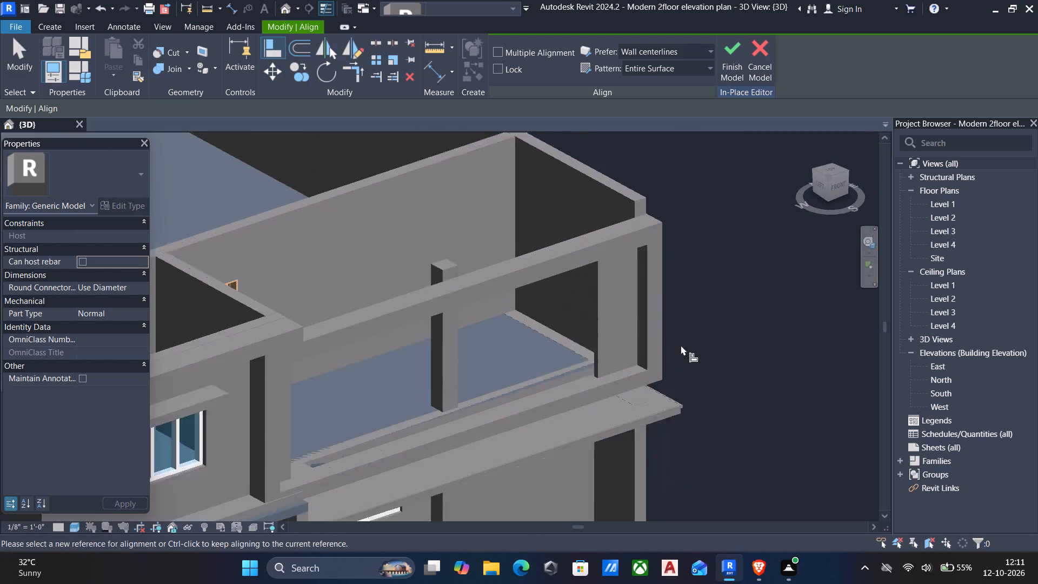
pyautogui.scroll(2, 681, 345)
pyautogui.click(638, 339)
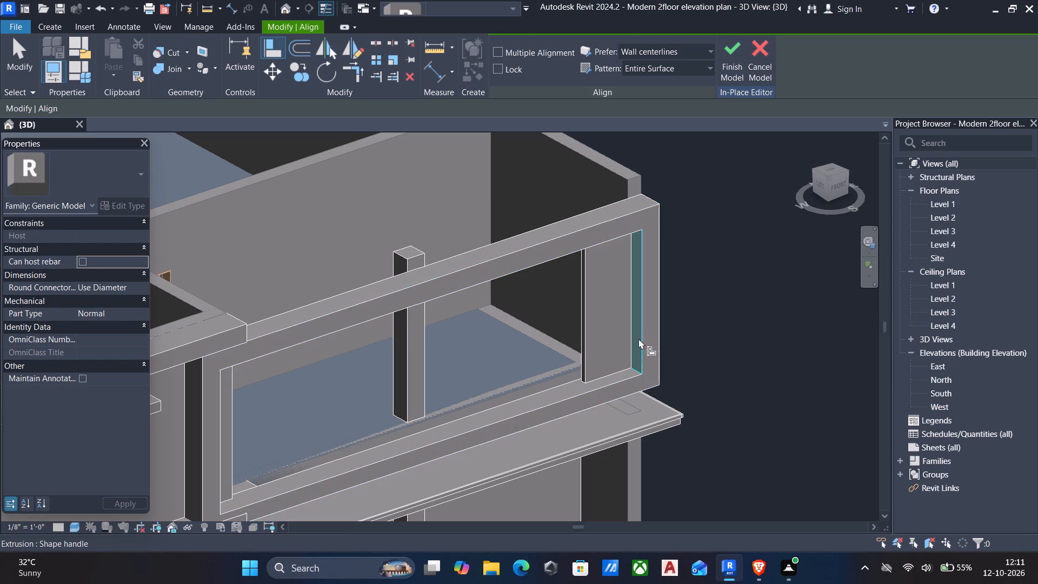
pyautogui.scroll(-6, 663, 342)
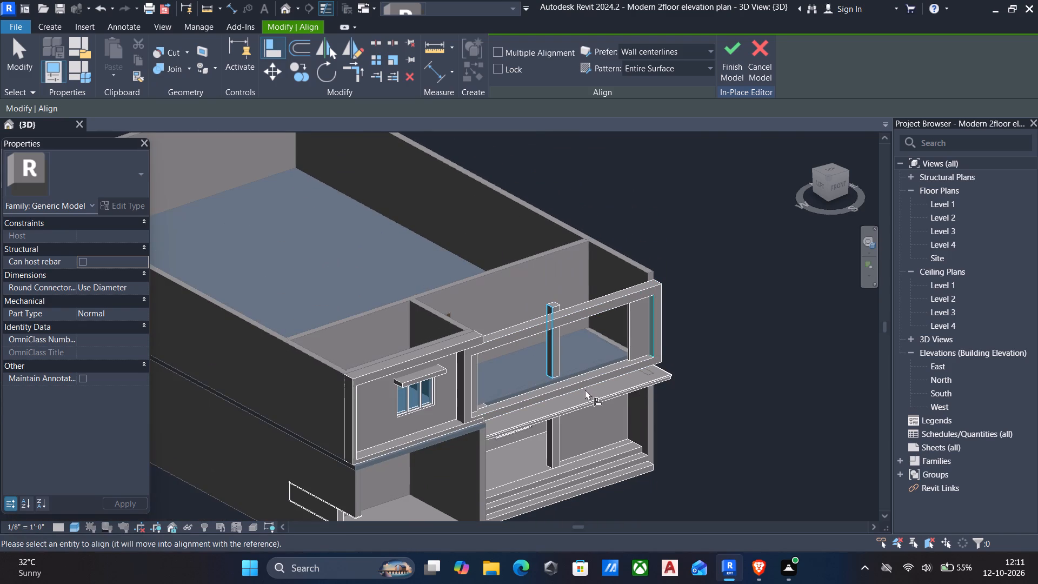
pyautogui.scroll(-5, 579, 378)
pyautogui.keyDown('shift'); pyautogui.moveTo(611, 358); pyautogui.dragTo(441, 391, button='middle'); pyautogui.keyUp('shift')
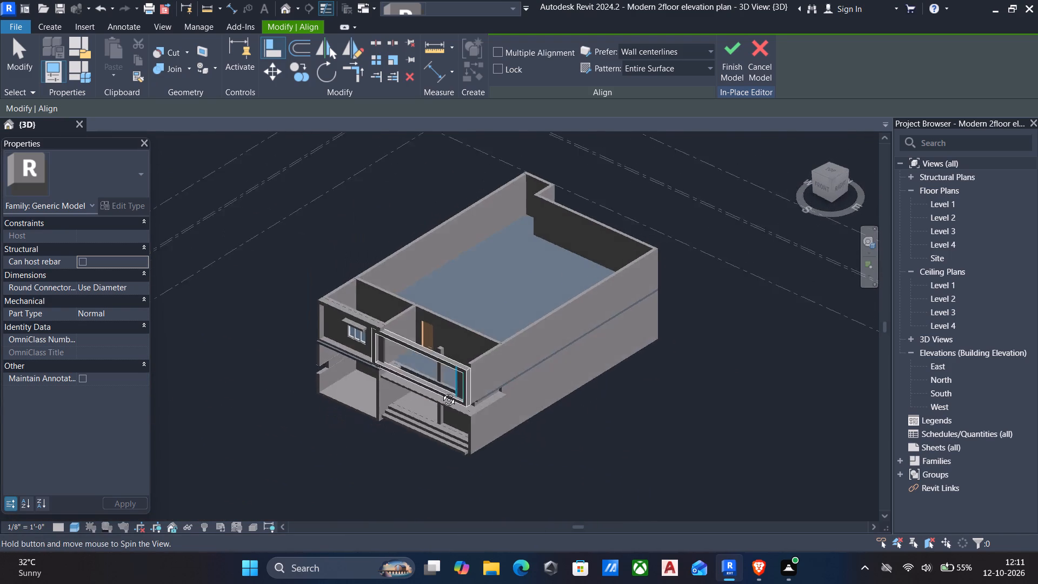
pyautogui.keyDown('shift'); pyautogui.moveTo(441, 391); pyautogui.dragTo(317, 362, button='middle'); pyautogui.keyUp('shift')
pyautogui.keyDown('shift'); pyautogui.moveTo(385, 331); pyautogui.dragTo(457, 320, button='middle'); pyautogui.keyUp('shift')
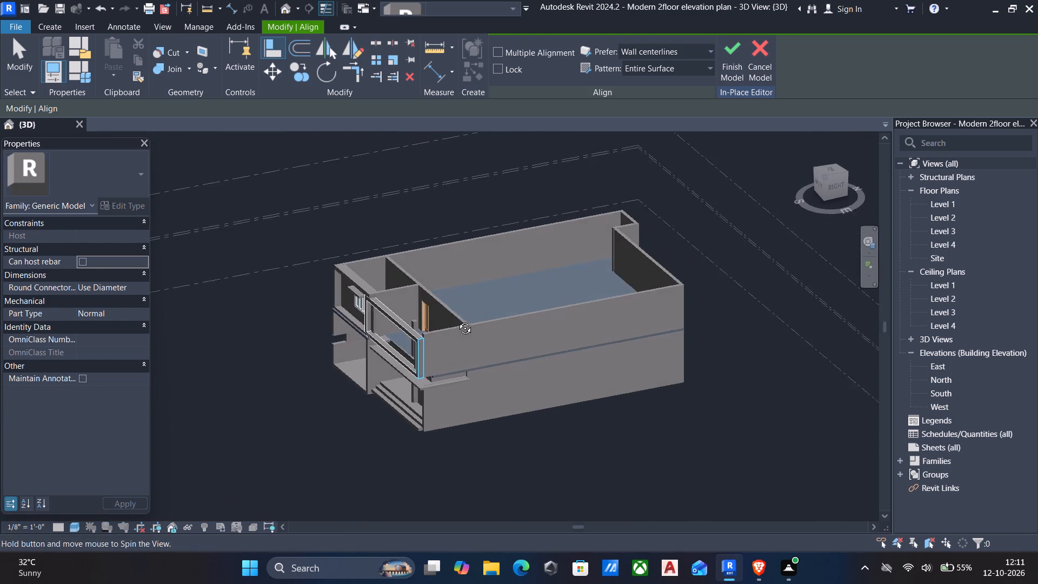
pyautogui.keyDown('shift'); pyautogui.moveTo(457, 320); pyautogui.dragTo(450, 321, button='middle'); pyautogui.keyUp('shift')
pyautogui.scroll(11, 400, 340)
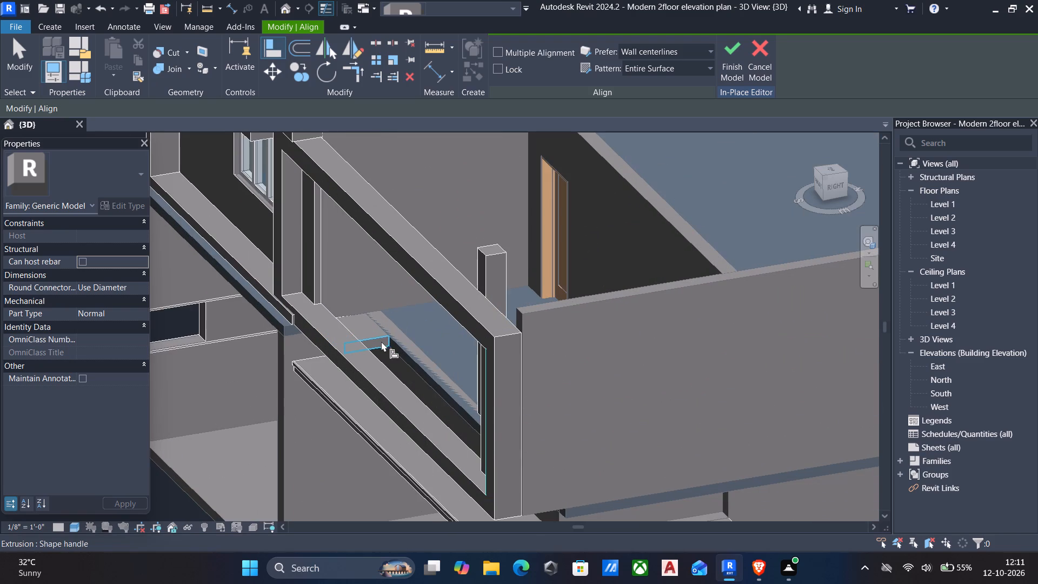
pyautogui.click(381, 341)
pyautogui.scroll(-6, 376, 340)
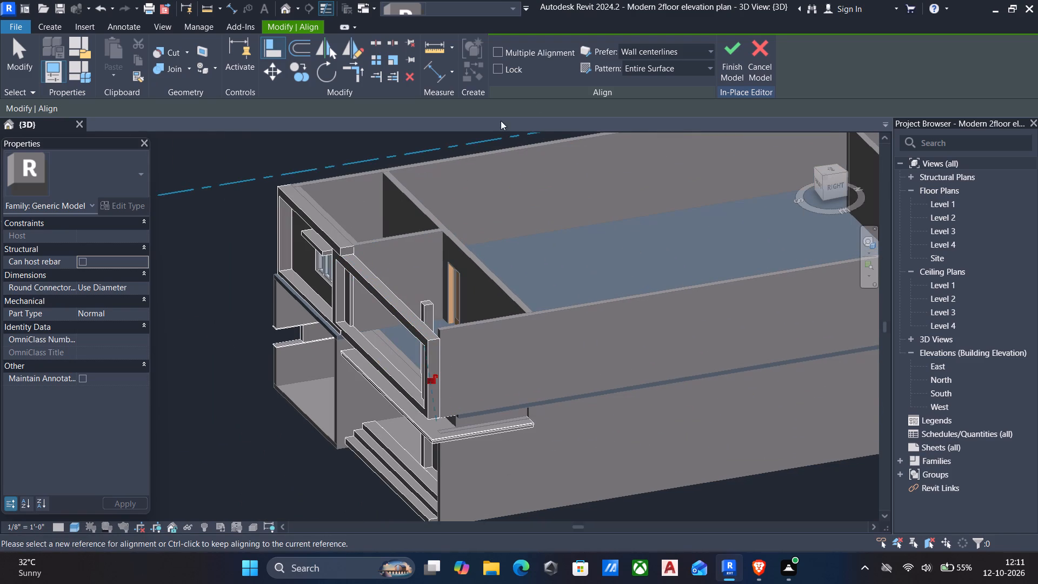
pyautogui.click(734, 54)
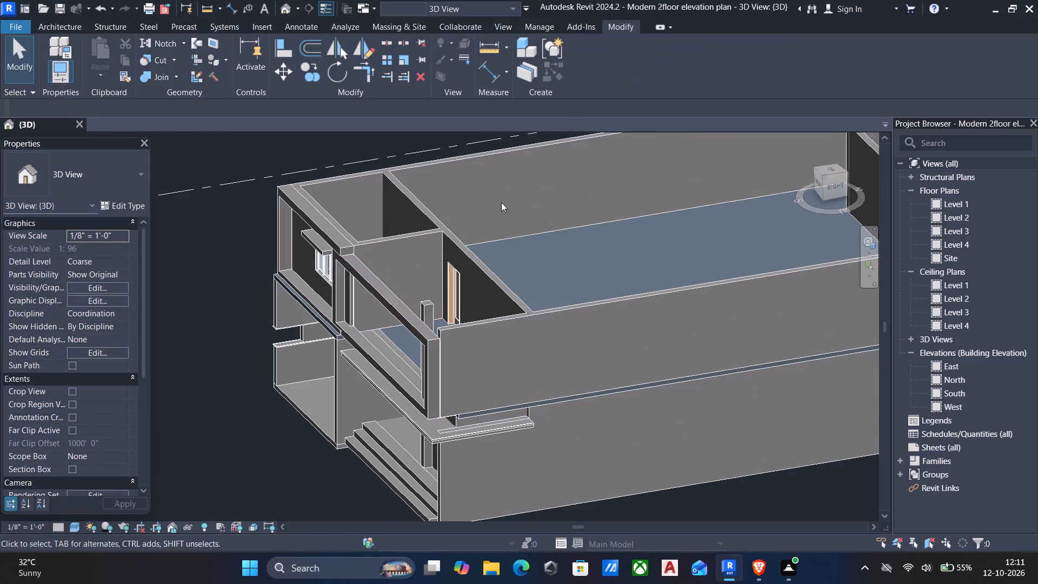
# Reopen the balcony in-place model for editing and stretch the block's right-hand end outward past the frame's end post.
pyautogui.scroll(-5, 485, 332)
pyautogui.keyDown('shift'); pyautogui.moveTo(508, 351); pyautogui.dragTo(636, 315, button='middle'); pyautogui.keyUp('shift')
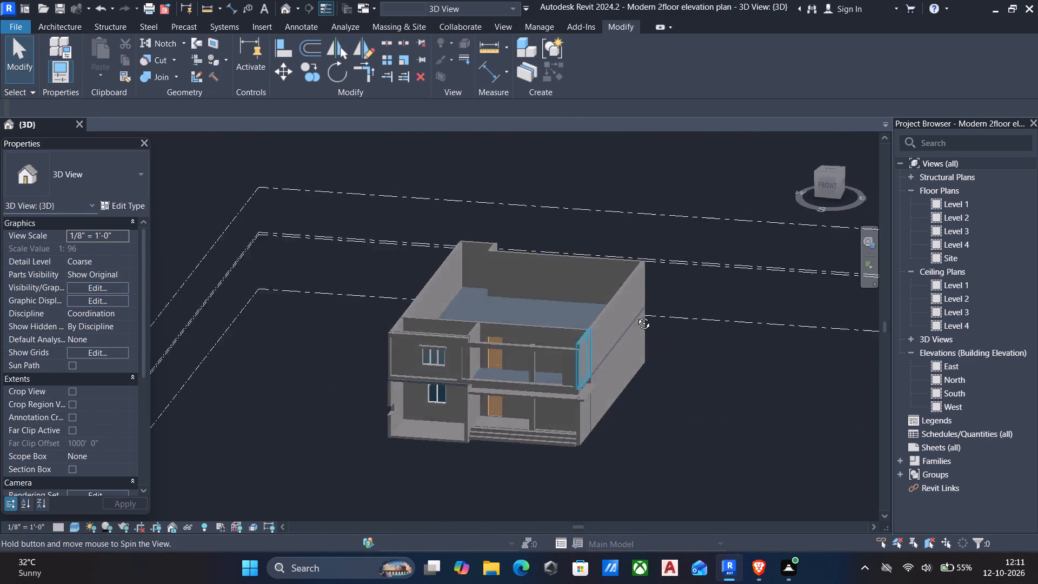
pyautogui.keyDown('shift'); pyautogui.moveTo(636, 315); pyautogui.dragTo(801, 373, button='middle'); pyautogui.keyUp('shift')
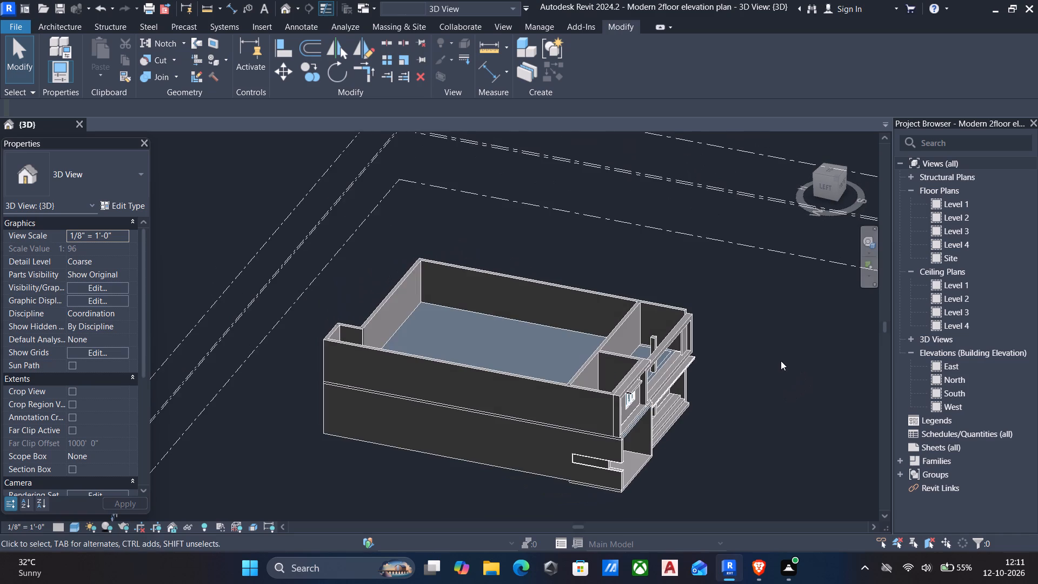
pyautogui.scroll(7, 705, 367)
pyautogui.scroll(6, 627, 330)
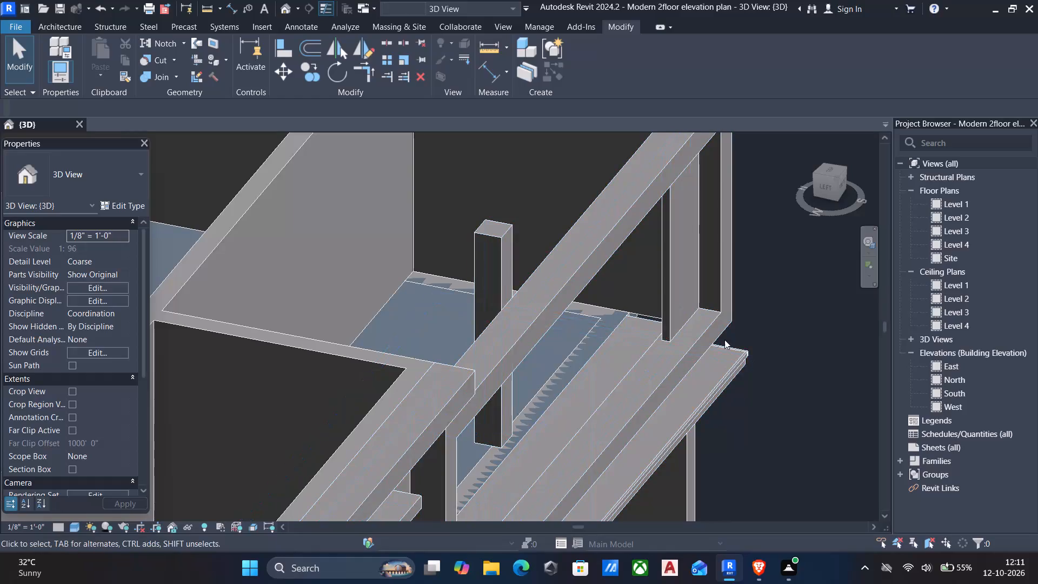
pyautogui.scroll(5, 666, 331)
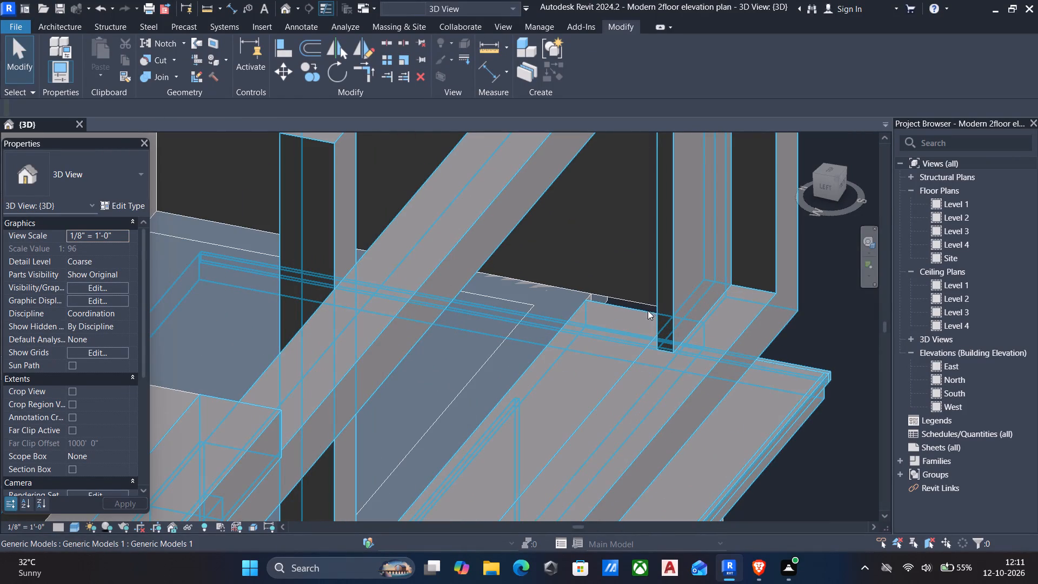
pyautogui.scroll(-2, 612, 304)
pyautogui.click(612, 304)
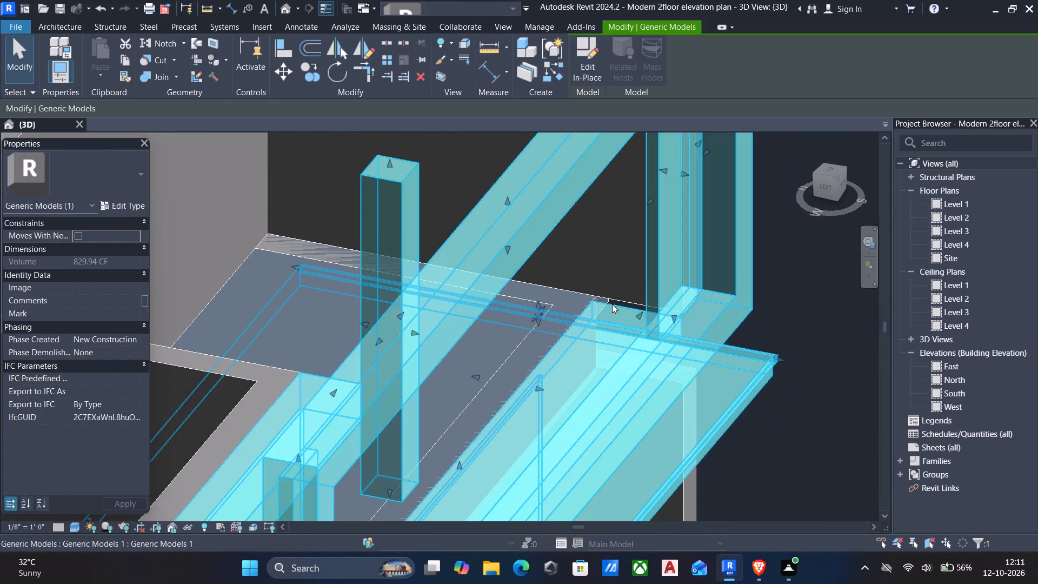
pyautogui.scroll(-5, 664, 313)
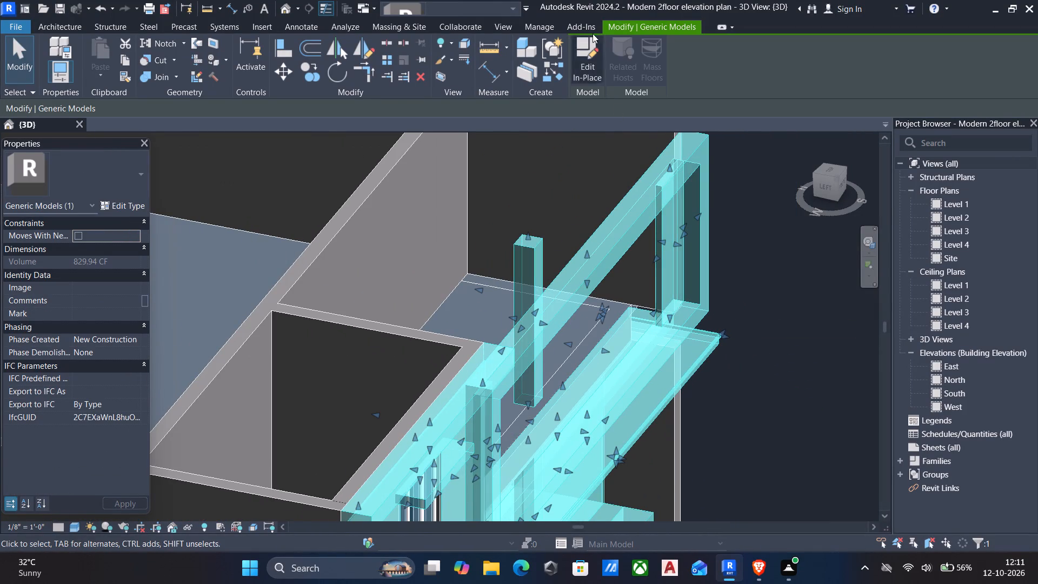
pyautogui.click(587, 49)
pyautogui.scroll(5, 654, 312)
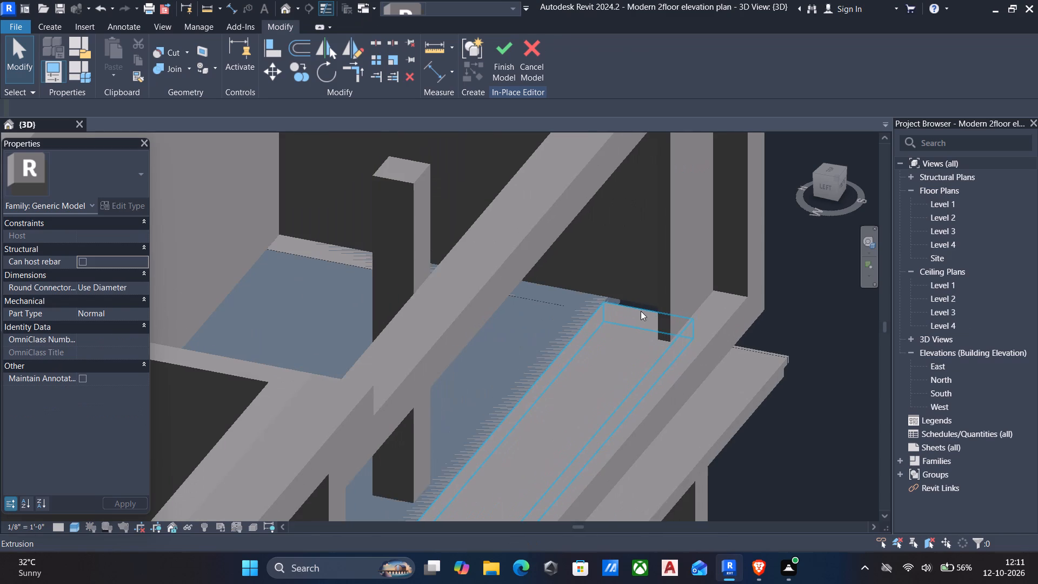
pyautogui.click(623, 313)
pyautogui.click(637, 308)
pyautogui.scroll(4, 651, 317)
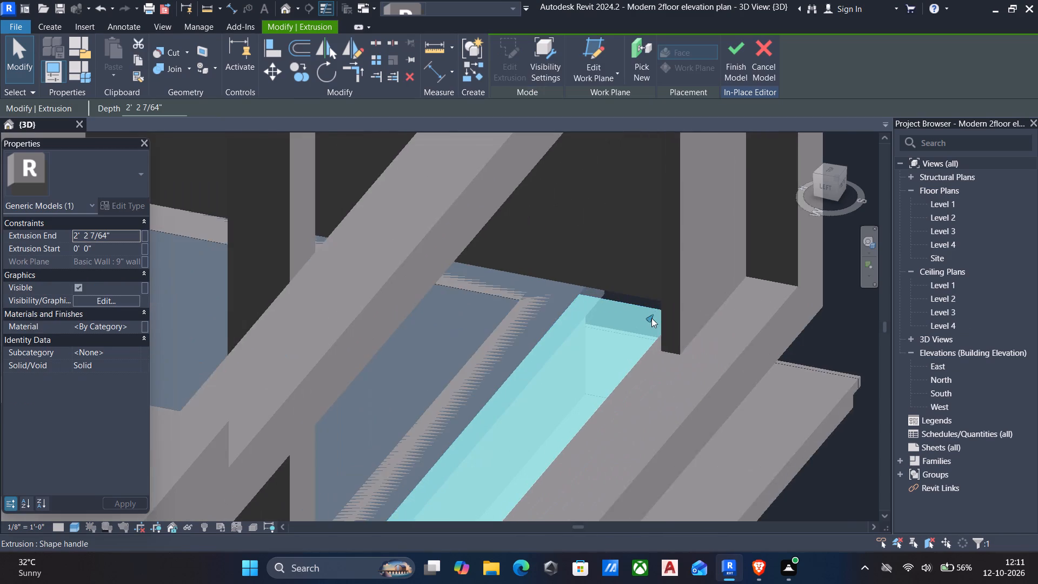
pyautogui.scroll(6, 654, 317)
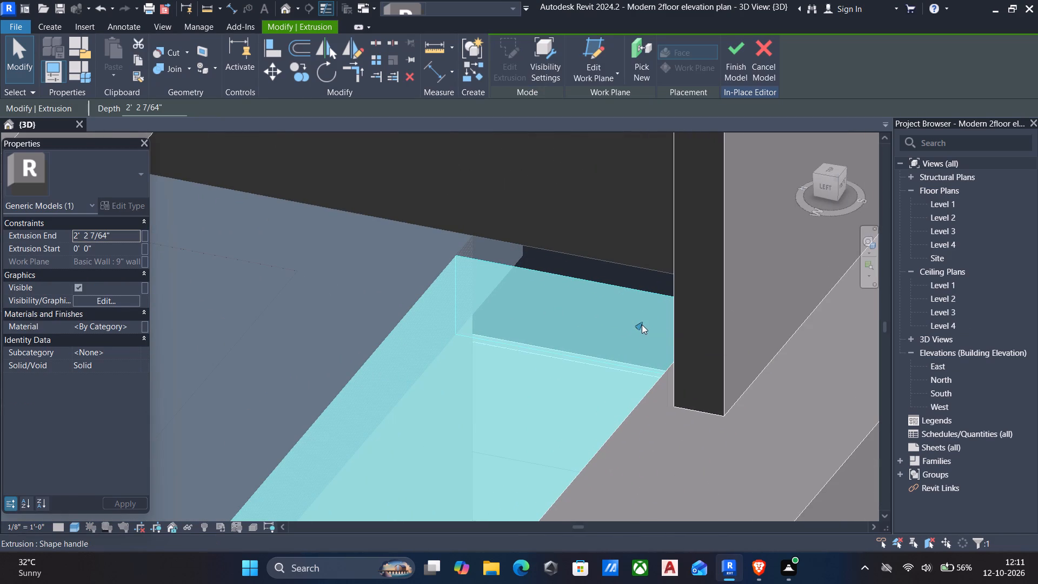
pyautogui.moveTo(642, 324); pyautogui.dragTo(639, 308)
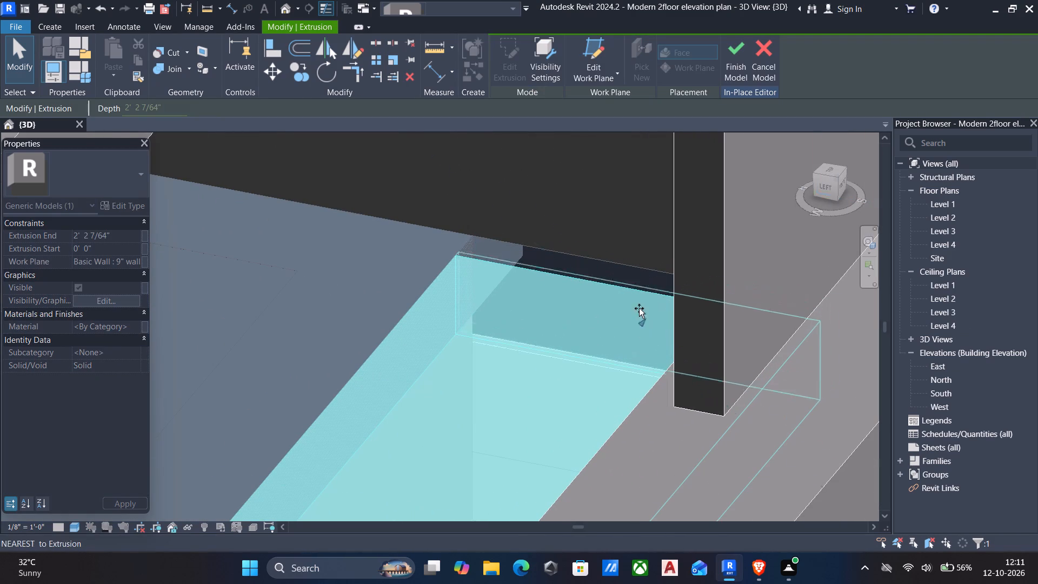
pyautogui.moveTo(639, 308); pyautogui.dragTo(692, 224)
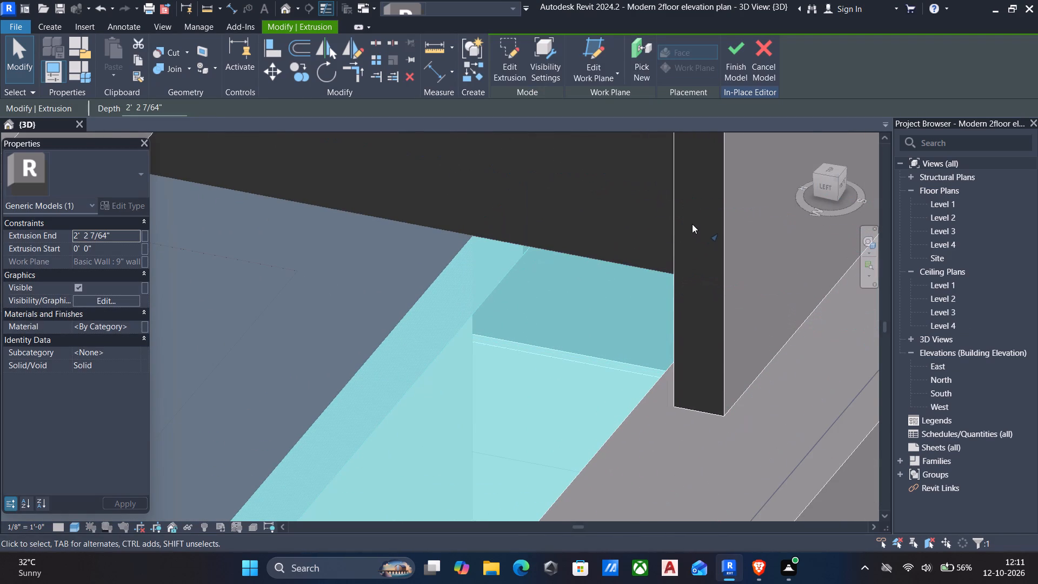
pyautogui.press('Escape')
# Examine the stretched block end at the balcony corner from the front and right side of the house.
pyautogui.scroll(-7, 651, 324)
pyautogui.keyDown('shift'); pyautogui.scroll(-1, 653, 330); pyautogui.keyUp('shift')
pyautogui.keyDown('shift'); pyautogui.moveTo(627, 240); pyautogui.dragTo(624, 214, button='middle'); pyautogui.keyUp('shift')
pyautogui.keyDown('shift'); pyautogui.middleClick(623, 213); pyautogui.keyUp('shift')
pyautogui.keyDown('shift'); pyautogui.click(622, 213); pyautogui.keyUp('shift')
pyautogui.keyDown('shift'); pyautogui.scroll(-7, 622, 213); pyautogui.keyUp('shift')
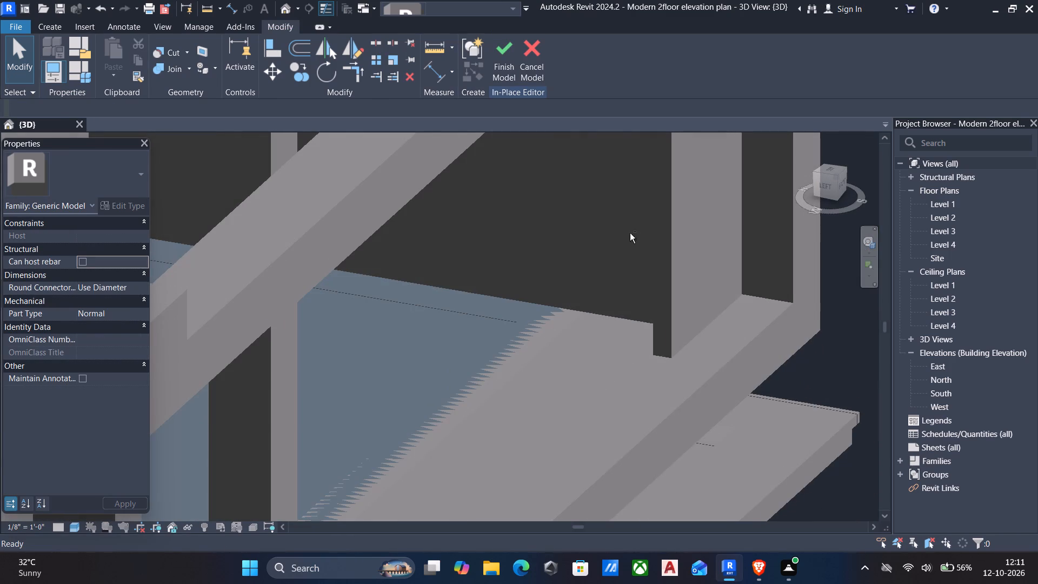
pyautogui.keyDown('shift'); pyautogui.scroll(-2, 650, 287); pyautogui.keyUp('shift')
pyautogui.keyDown('shift'); pyautogui.moveTo(647, 289); pyautogui.dragTo(495, 138, button='middle'); pyautogui.keyUp('shift')
pyautogui.scroll(2, 448, 153)
pyautogui.scroll(-6, 316, 208)
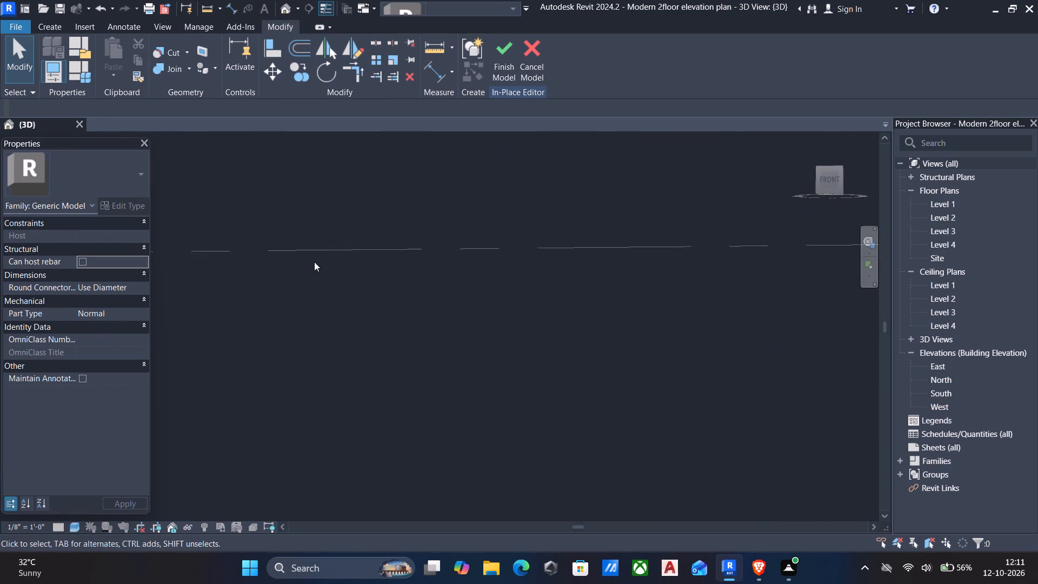
pyautogui.scroll(-4, 314, 264)
pyautogui.moveTo(314, 278); pyautogui.dragTo(649, 237, button='middle')
pyautogui.keyDown('shift'); pyautogui.scroll(-1, 409, 232); pyautogui.keyUp('shift')
pyautogui.keyDown('shift'); pyautogui.moveTo(409, 232); pyautogui.dragTo(418, 283, button='middle'); pyautogui.keyUp('shift')
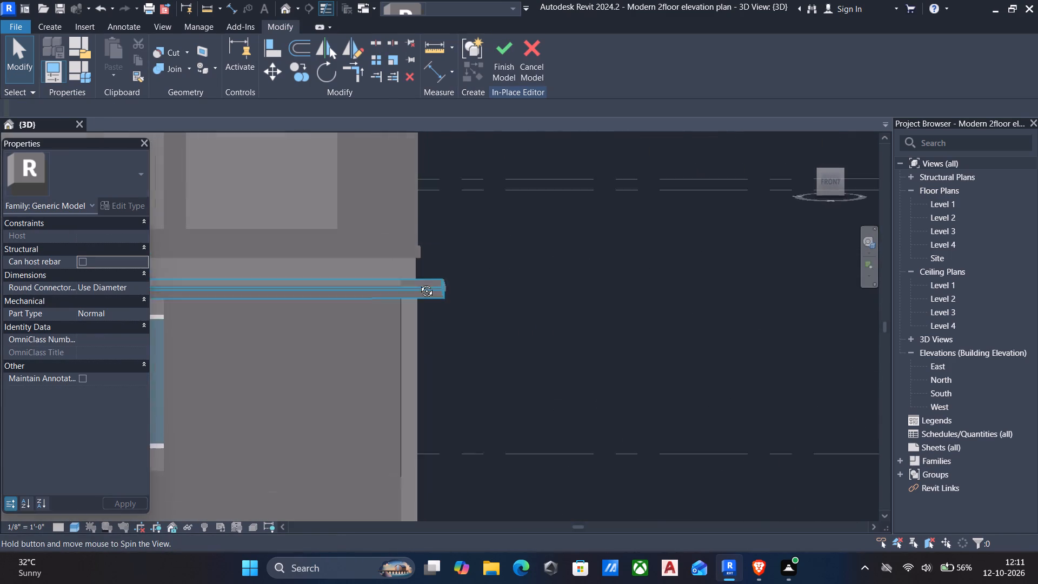
pyautogui.keyDown('shift'); pyautogui.moveTo(418, 283); pyautogui.dragTo(421, 302, button='middle'); pyautogui.keyUp('shift')
pyautogui.scroll(7, 429, 297)
pyautogui.moveTo(400, 287); pyautogui.dragTo(659, 245, button='middle')
pyautogui.keyDown('shift'); pyautogui.moveTo(662, 244); pyautogui.dragTo(649, 246, button='middle'); pyautogui.keyUp('shift')
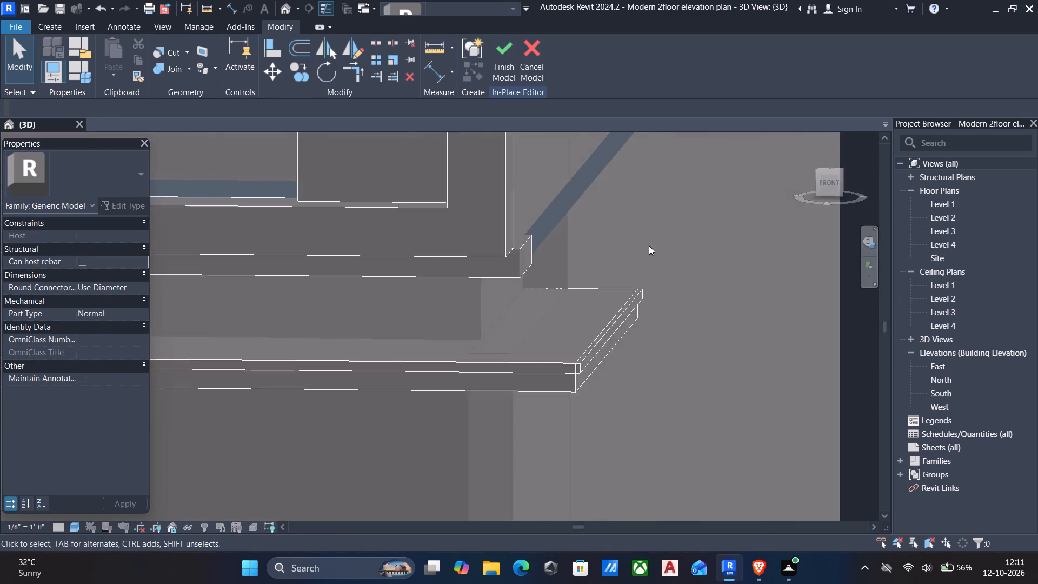
pyautogui.scroll(-5, 649, 245)
pyautogui.keyDown('shift'); pyautogui.middleClick(636, 249); pyautogui.keyUp('shift')
pyautogui.keyDown('shift'); pyautogui.moveTo(636, 249); pyautogui.dragTo(545, 277, button='middle'); pyautogui.keyUp('shift')
pyautogui.scroll(1, 545, 277)
pyautogui.scroll(8, 493, 340)
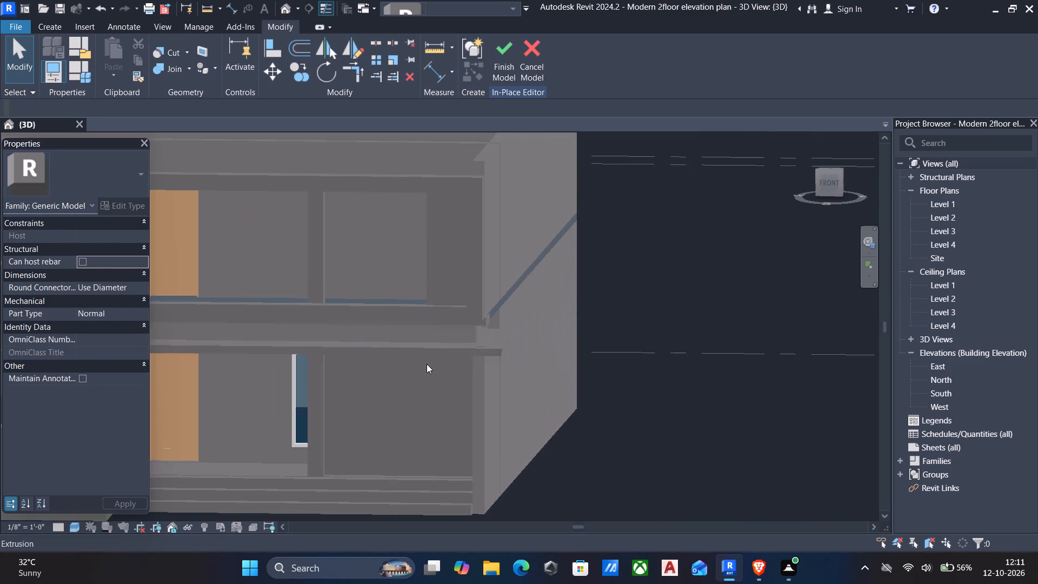
pyautogui.scroll(7, 452, 331)
pyautogui.keyDown('shift'); pyautogui.scroll(1, 513, 325); pyautogui.keyUp('shift')
pyautogui.keyDown('shift'); pyautogui.moveTo(522, 318); pyautogui.dragTo(461, 332, button='middle'); pyautogui.keyUp('shift')
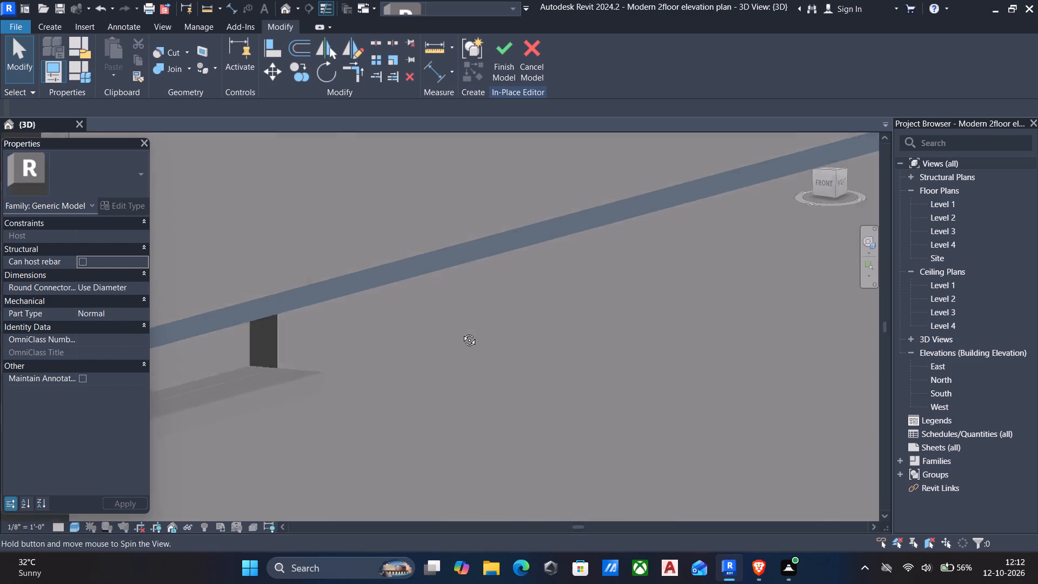
pyautogui.keyDown('shift'); pyautogui.moveTo(461, 332); pyautogui.dragTo(460, 333, button='middle'); pyautogui.keyUp('shift')
pyautogui.moveTo(460, 330); pyautogui.dragTo(959, 314, button='middle')
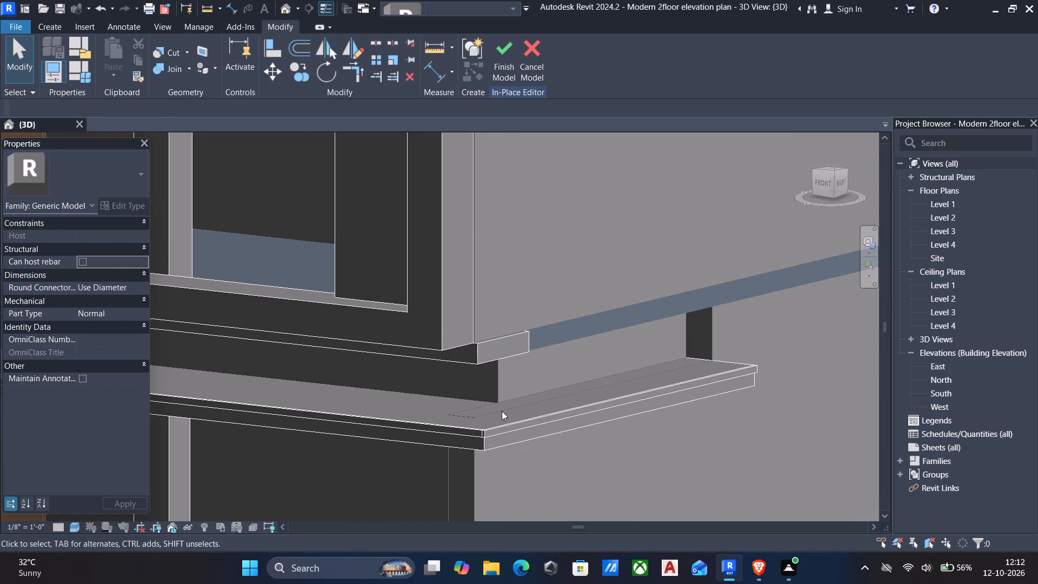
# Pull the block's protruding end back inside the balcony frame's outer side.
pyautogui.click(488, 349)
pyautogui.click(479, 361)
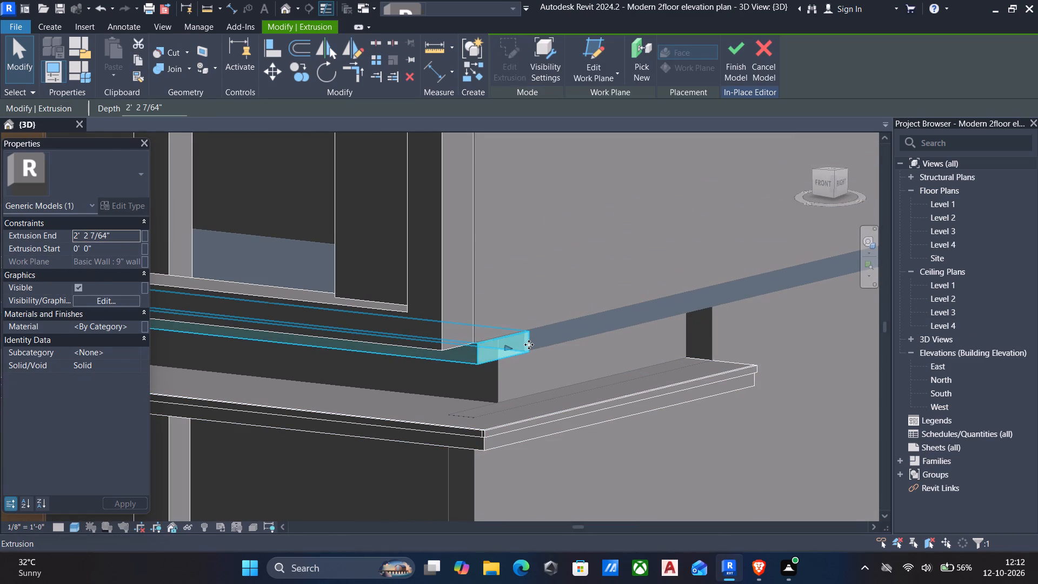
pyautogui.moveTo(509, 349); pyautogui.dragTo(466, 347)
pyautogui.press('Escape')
# Align the block's right-hand end face with the side edge of the Generic - 12" roof slab and finish the in-place model.
pyautogui.scroll(1, 494, 359)
pyautogui.keyDown('shift'); pyautogui.moveTo(494, 361); pyautogui.dragTo(481, 345, button='middle'); pyautogui.keyUp('shift')
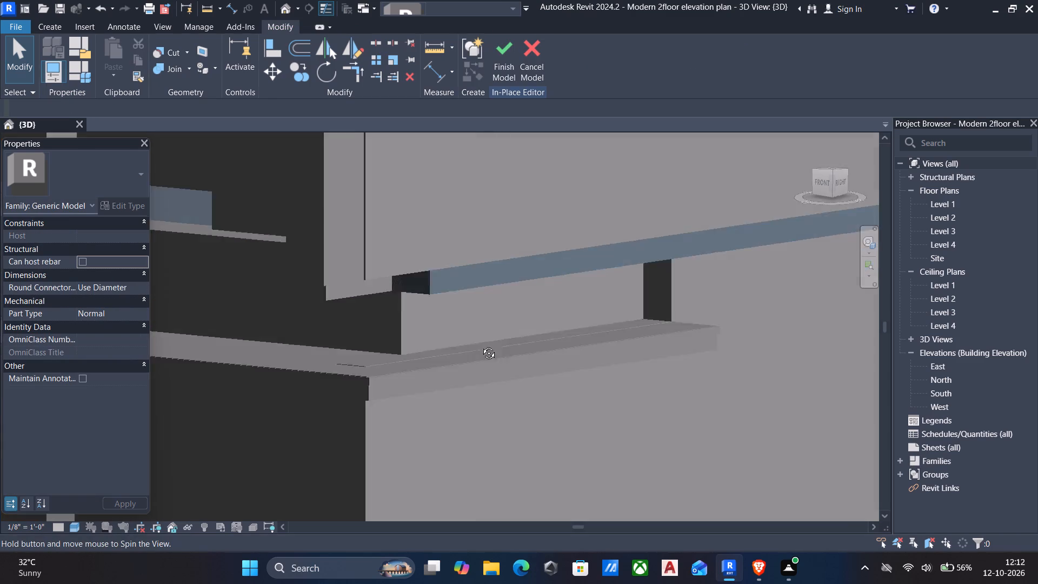
pyautogui.keyDown('shift'); pyautogui.moveTo(481, 345); pyautogui.dragTo(539, 389, button='middle'); pyautogui.keyUp('shift')
pyautogui.keyDown('shift'); pyautogui.scroll(-1, 480, 333); pyautogui.keyUp('shift')
pyautogui.scroll(-4, 543, 389)
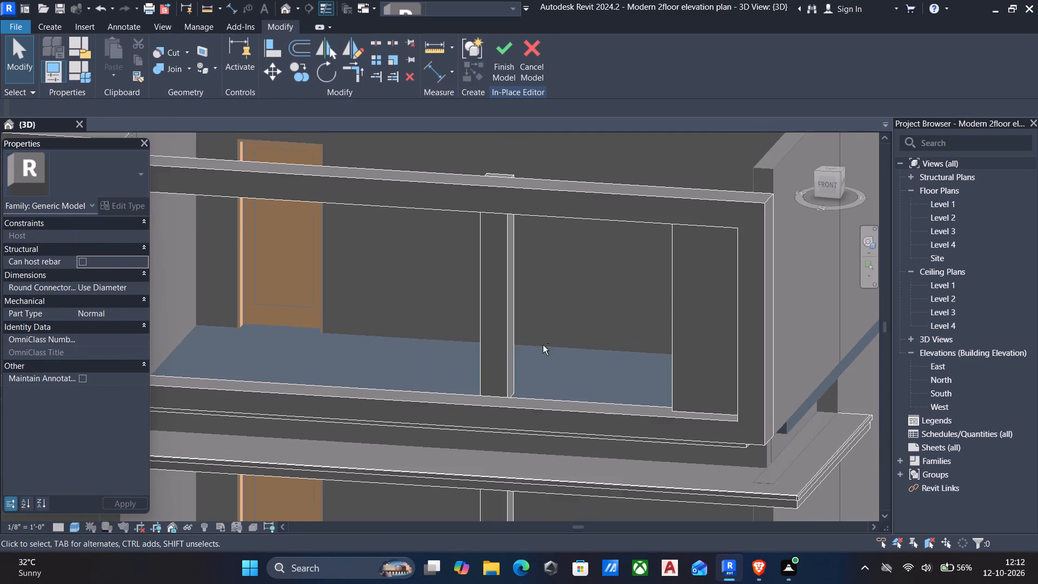
pyautogui.scroll(-4, 541, 376)
pyautogui.scroll(7, 703, 433)
pyautogui.scroll(2, 622, 406)
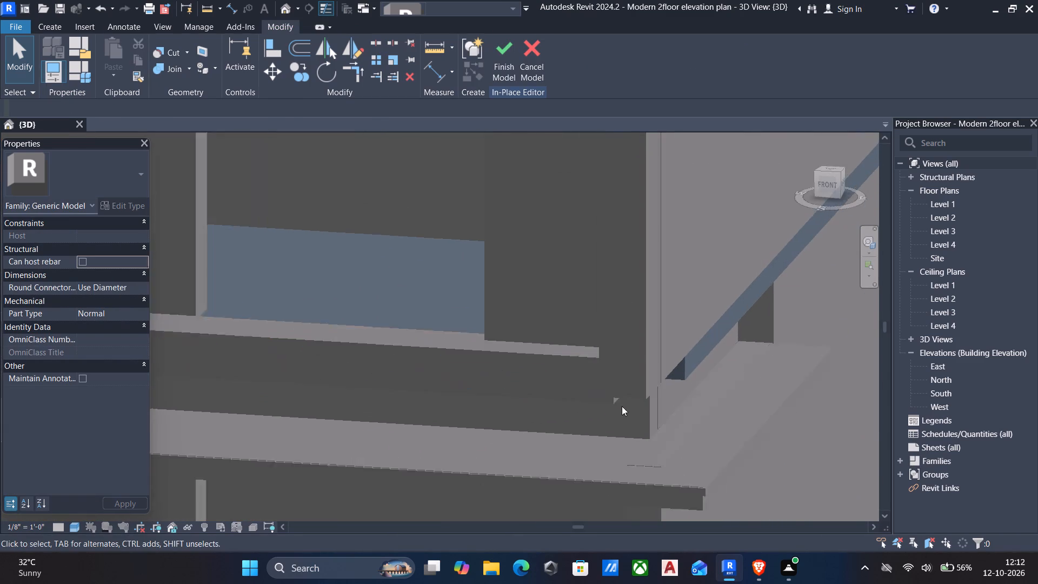
pyautogui.scroll(3, 622, 406)
pyautogui.click(600, 402)
pyautogui.press('a')
pyautogui.press('l')
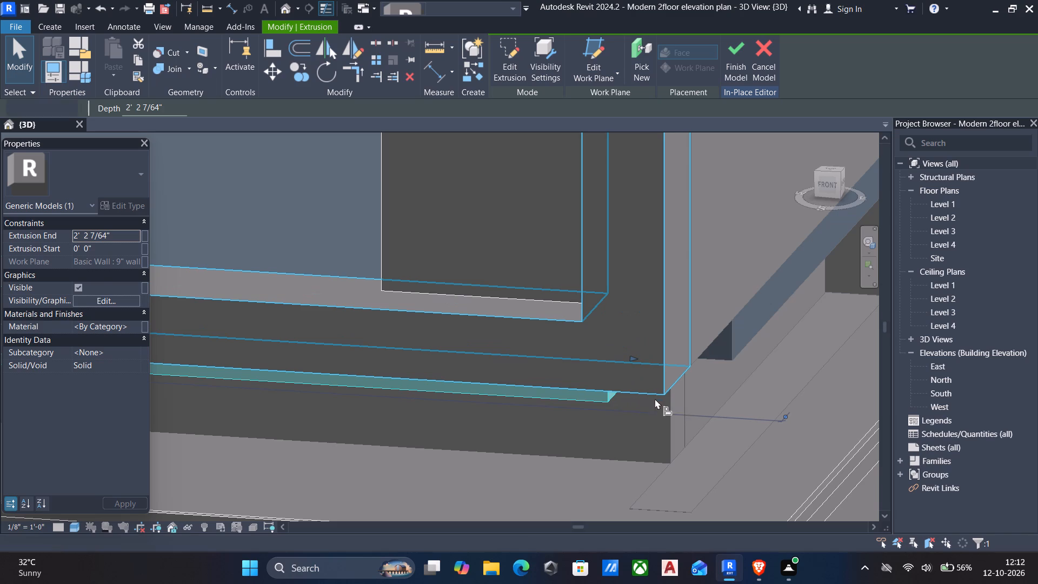
pyautogui.click(741, 341)
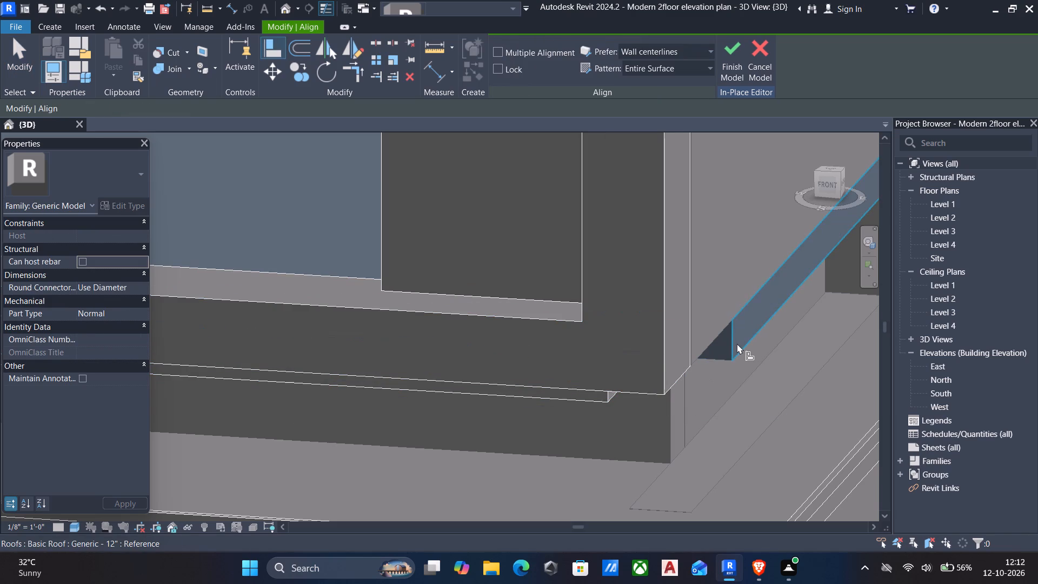
pyautogui.click(737, 343)
pyautogui.click(614, 401)
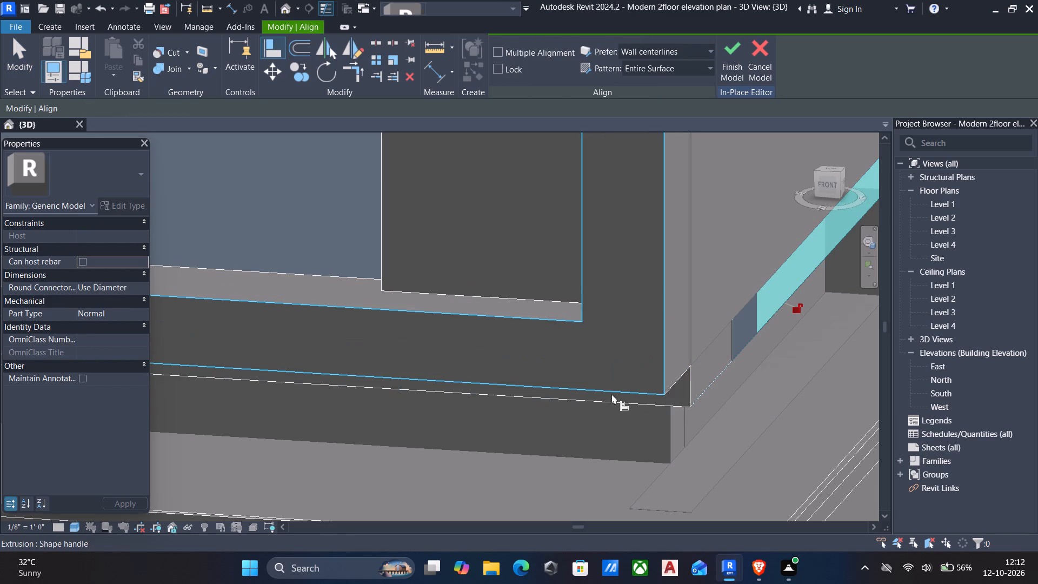
pyautogui.press('Escape')
pyautogui.click(729, 51)
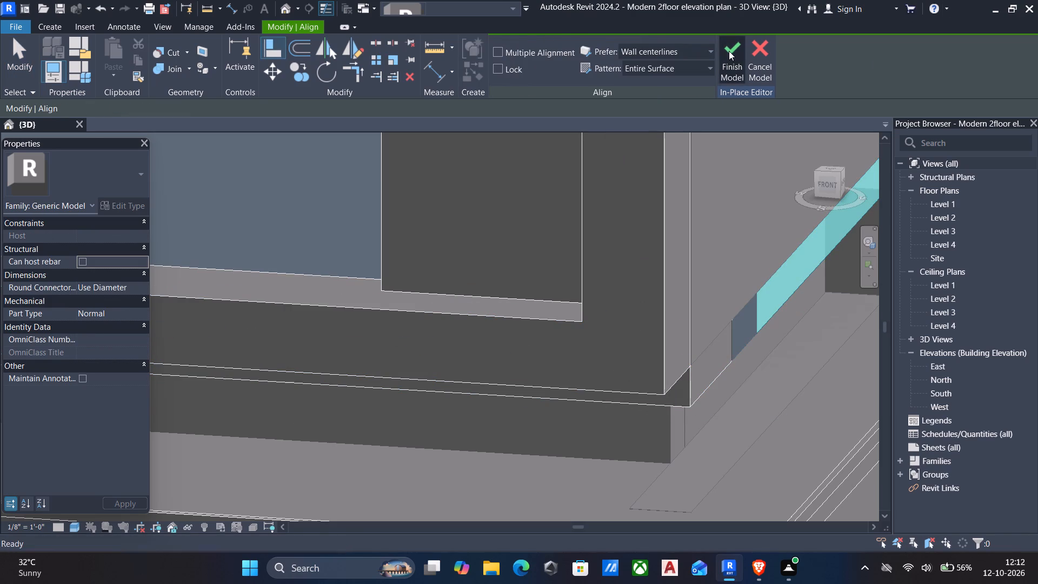
pyautogui.scroll(-7, 583, 205)
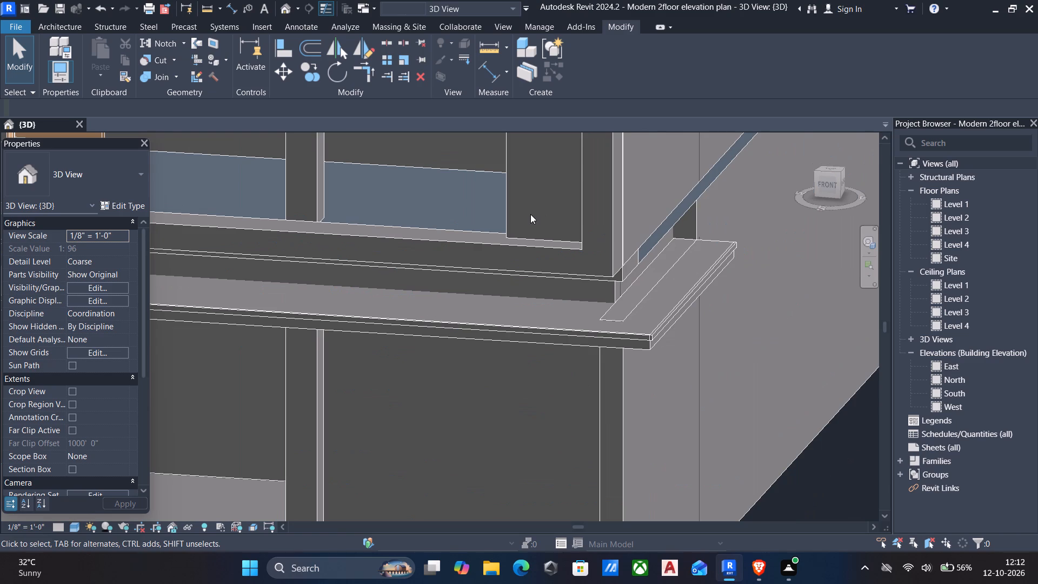
# Reopen the in-place generic model that forms the upper balcony frame for editing.
pyautogui.scroll(-5, 370, 363)
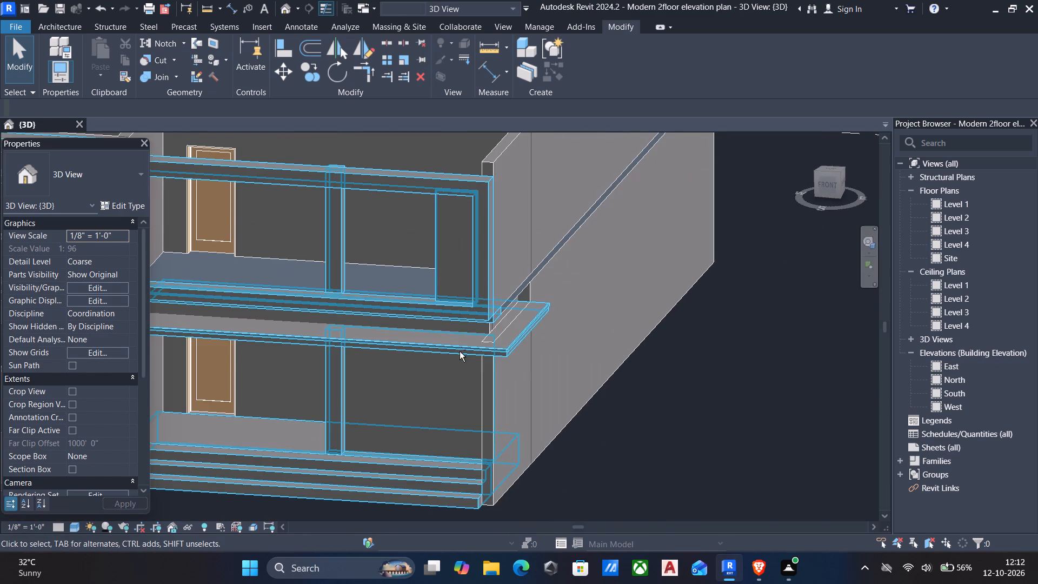
pyautogui.scroll(-6, 460, 368)
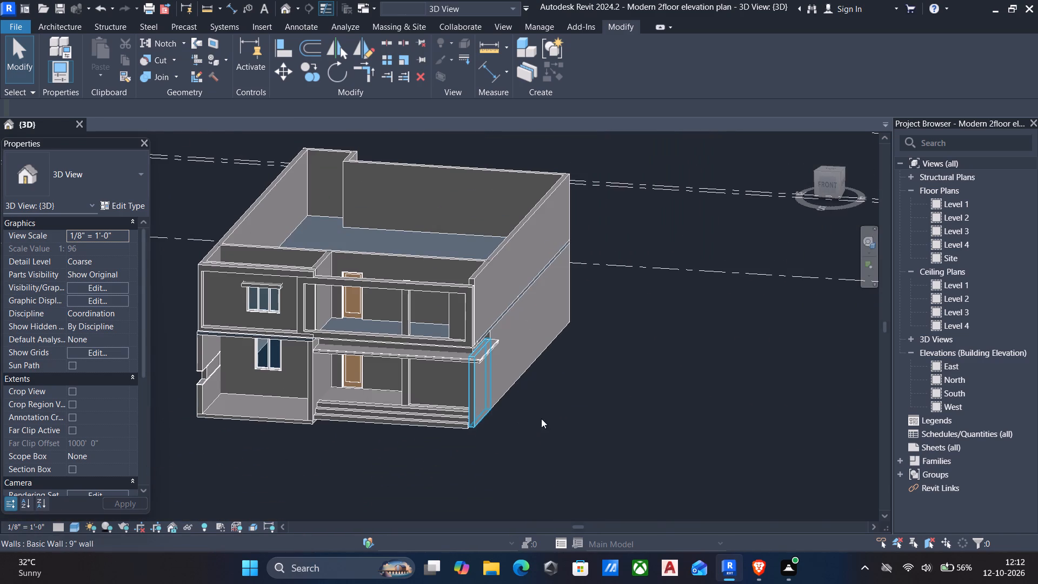
pyautogui.scroll(7, 541, 335)
pyautogui.moveTo(475, 366); pyautogui.dragTo(943, 412, button='middle')
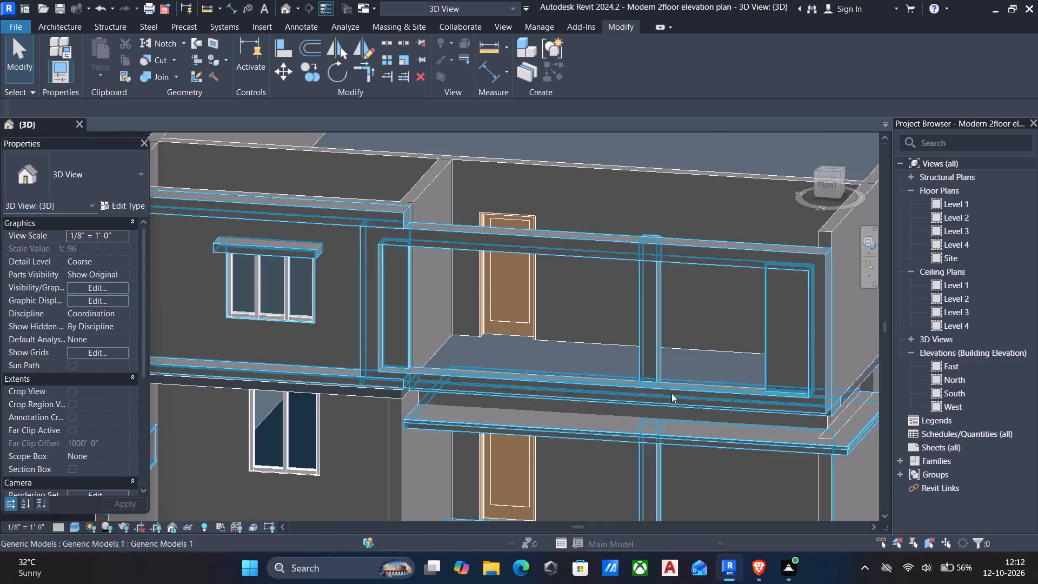
pyautogui.scroll(-3, 664, 402)
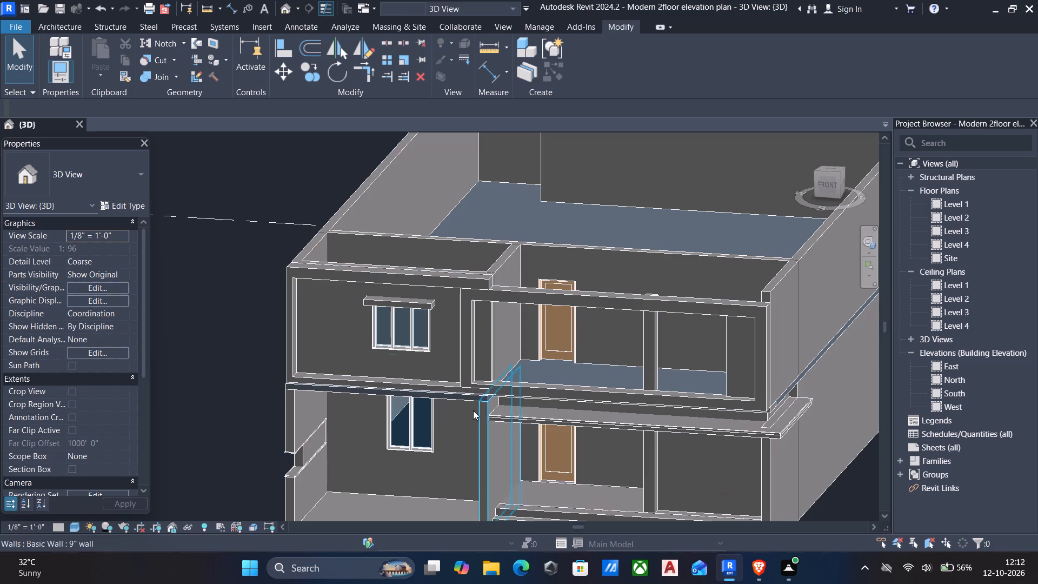
pyautogui.scroll(5, 436, 443)
pyautogui.scroll(-4, 449, 426)
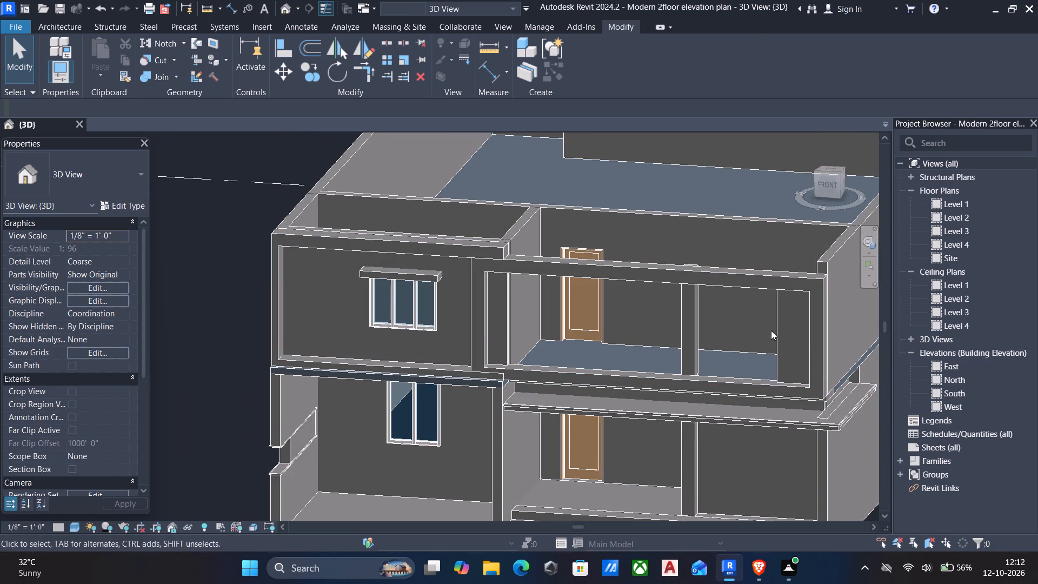
pyautogui.click(703, 268)
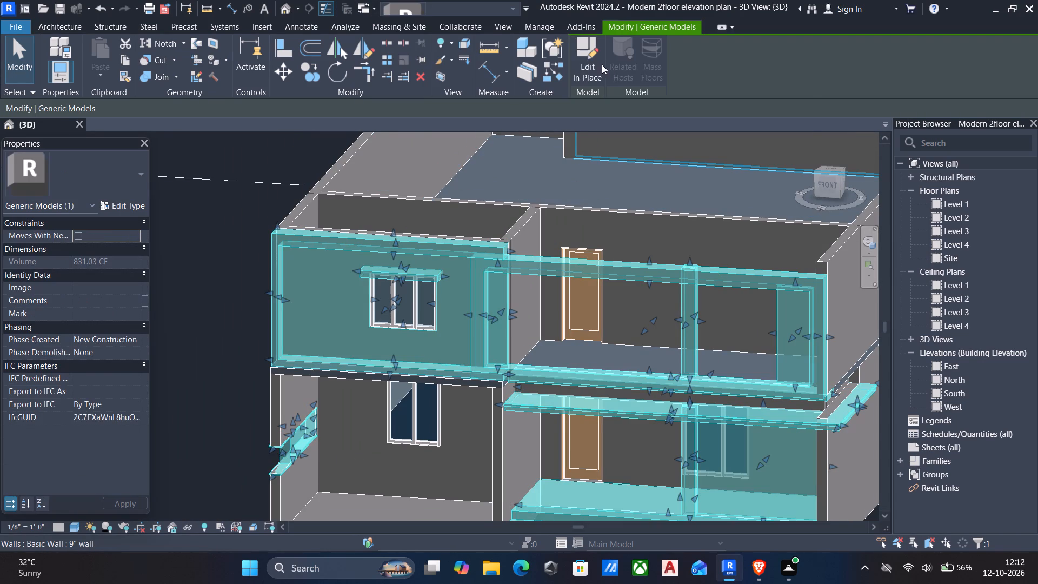
pyautogui.click(583, 51)
# Start a new extrusion with its work plane picked on the narrow side face of the panel at the balcony opening's right end.
pyautogui.click(48, 29)
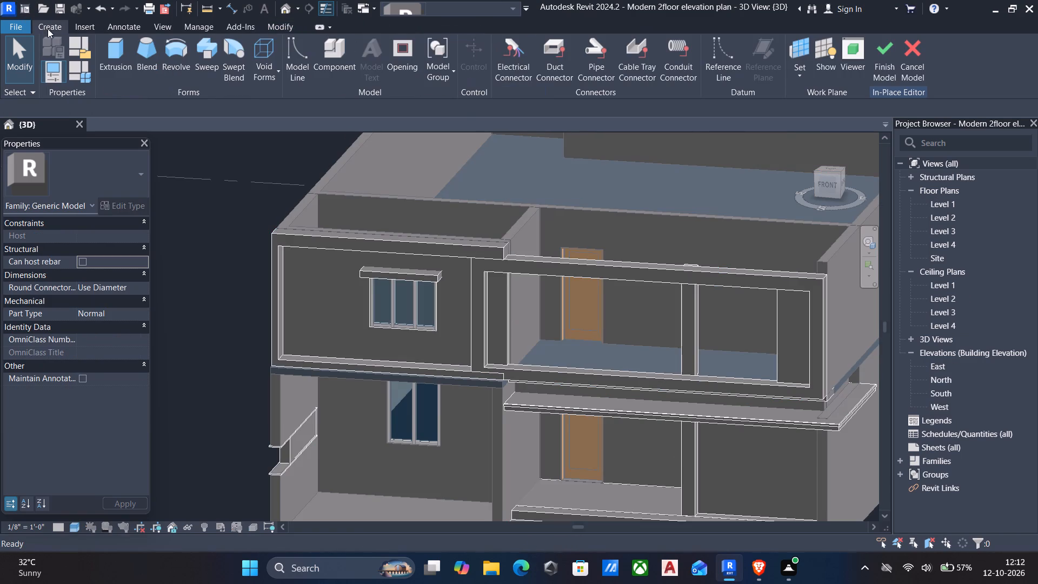
pyautogui.click(111, 45)
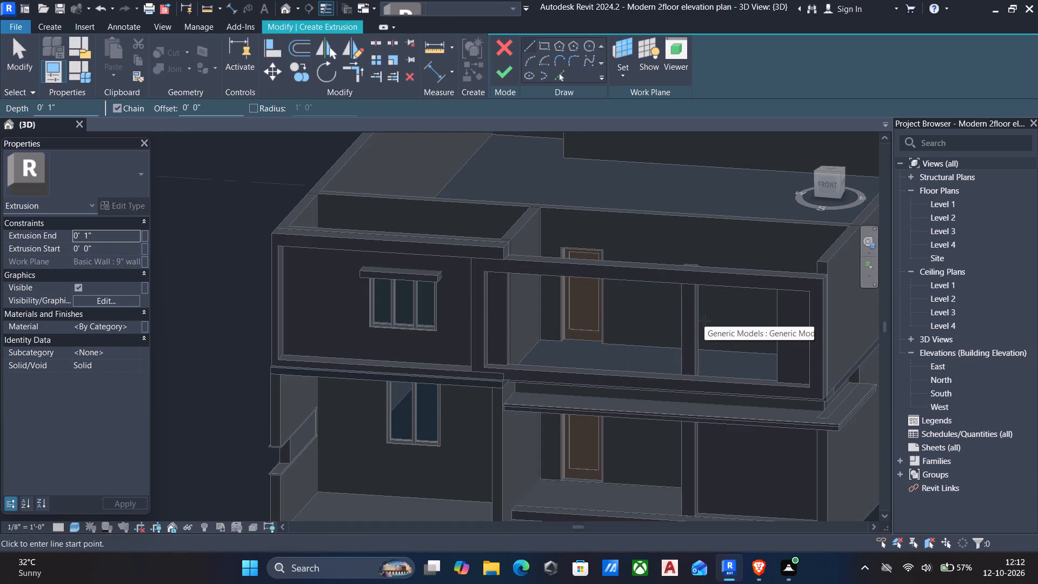
pyautogui.scroll(3, 704, 321)
pyautogui.scroll(-5, 704, 321)
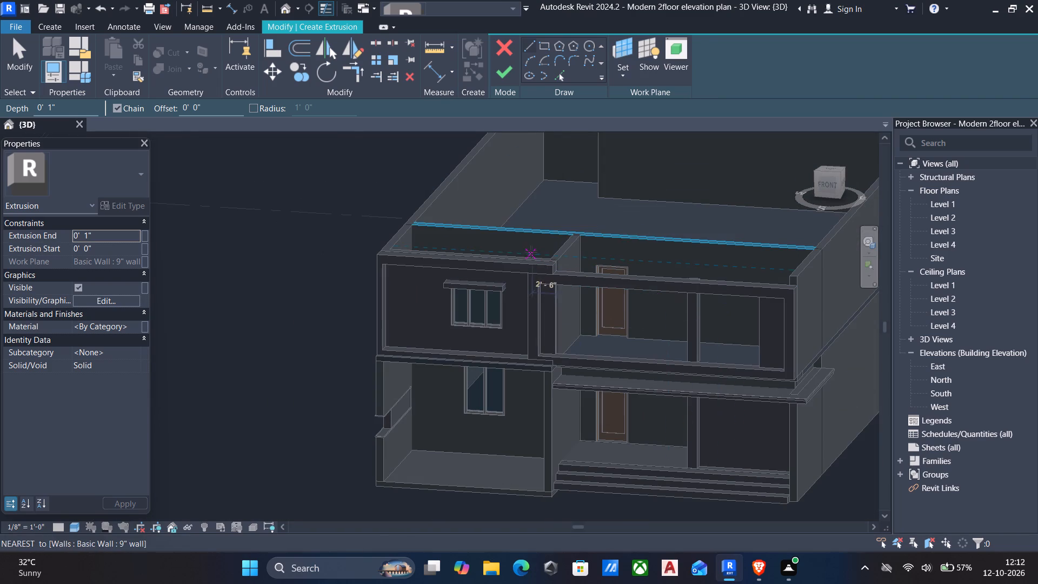
pyautogui.scroll(-7, 522, 252)
pyautogui.scroll(1, 513, 254)
pyautogui.keyDown('shift'); pyautogui.moveTo(513, 255); pyautogui.dragTo(520, 300, button='middle'); pyautogui.keyUp('shift')
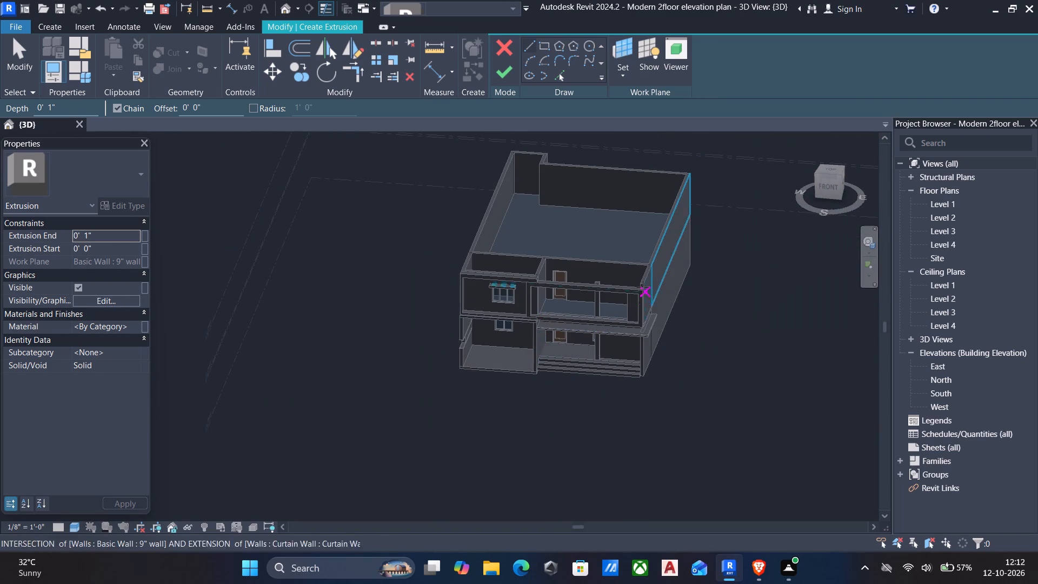
pyautogui.moveTo(643, 287); pyautogui.dragTo(774, 265, button='middle')
pyautogui.scroll(7, 701, 275)
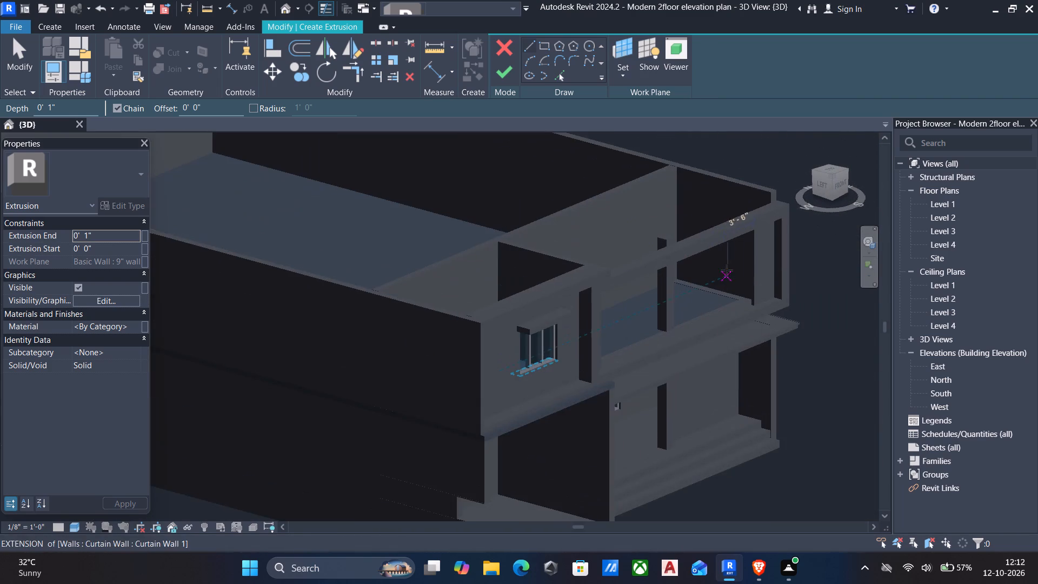
pyautogui.scroll(7, 729, 269)
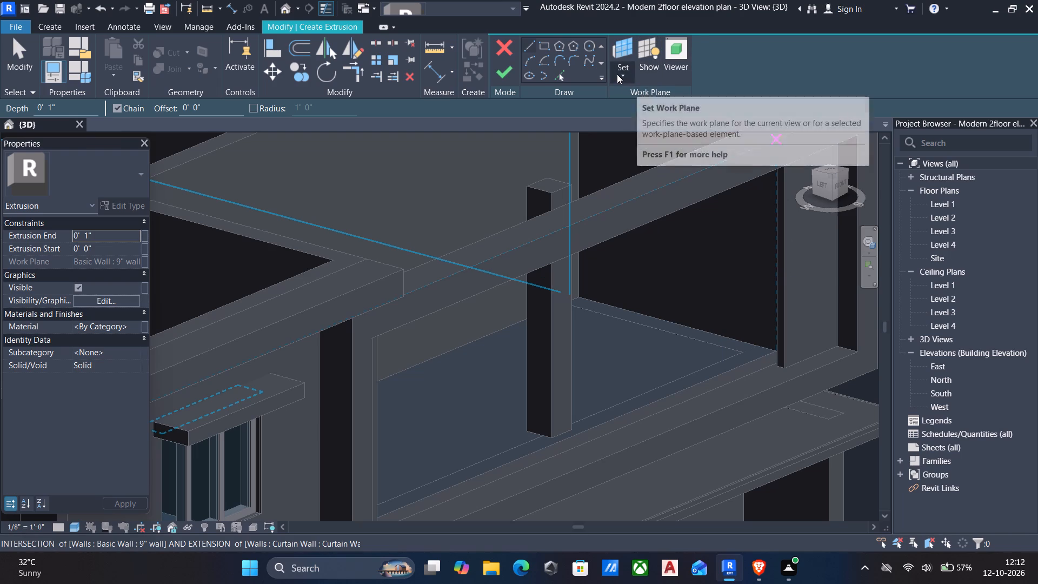
pyautogui.click(617, 74)
pyautogui.click(641, 121)
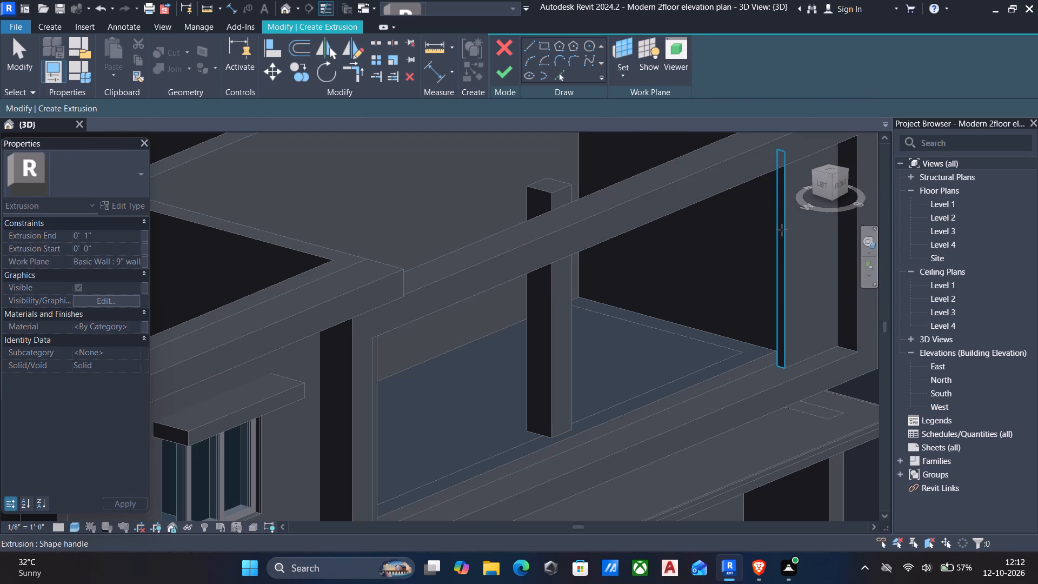
pyautogui.click(782, 230)
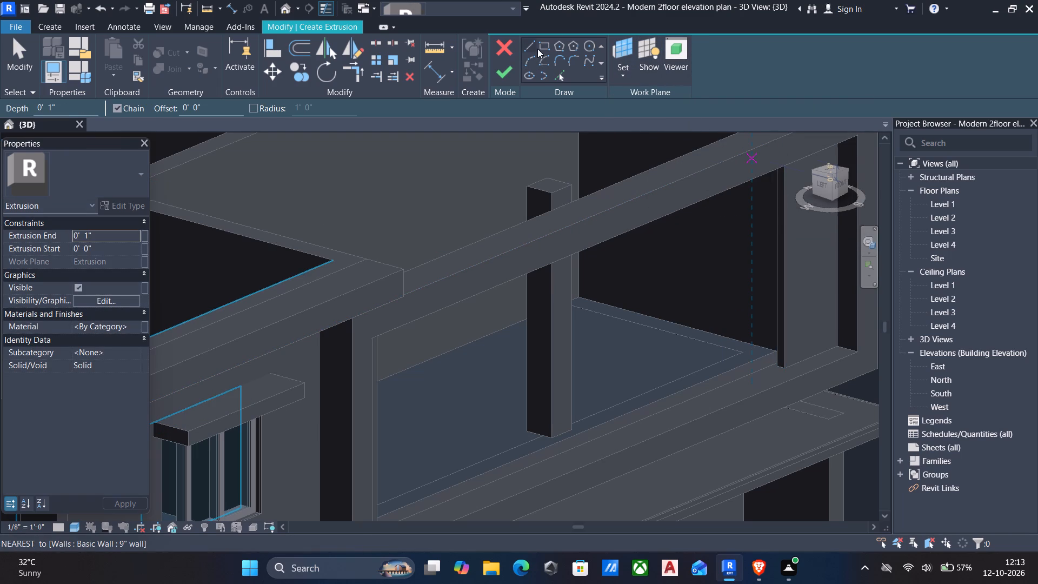
# Sketch a rectangle about 2'-1" high and 1" wide from the side face's lower corner and finish it as a 1" deep extrusion.
pyautogui.click(542, 44)
pyautogui.scroll(11, 781, 350)
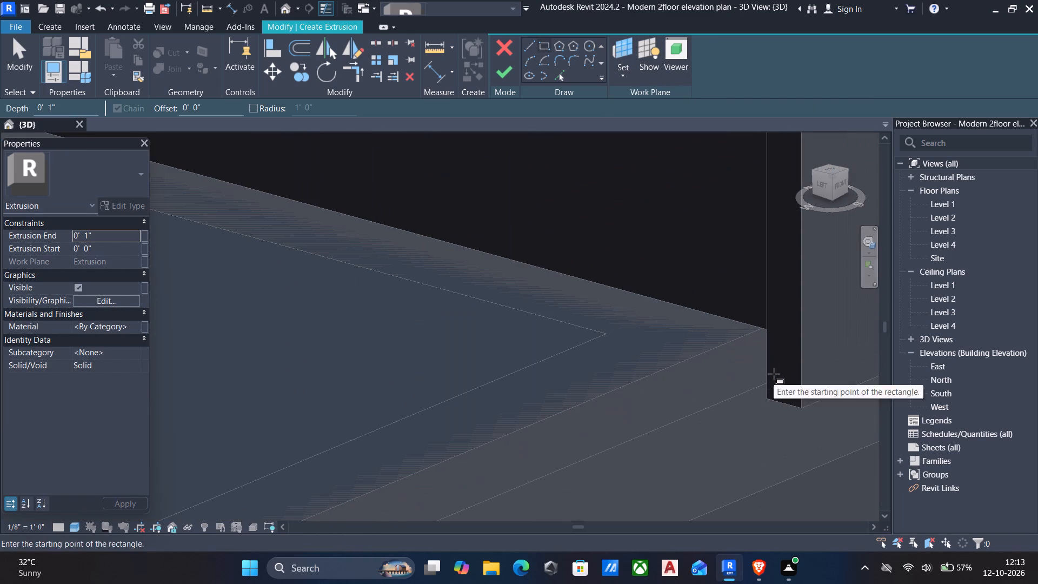
pyautogui.click(770, 403)
pyautogui.moveTo(734, 333); pyautogui.dragTo(702, 443, button='middle')
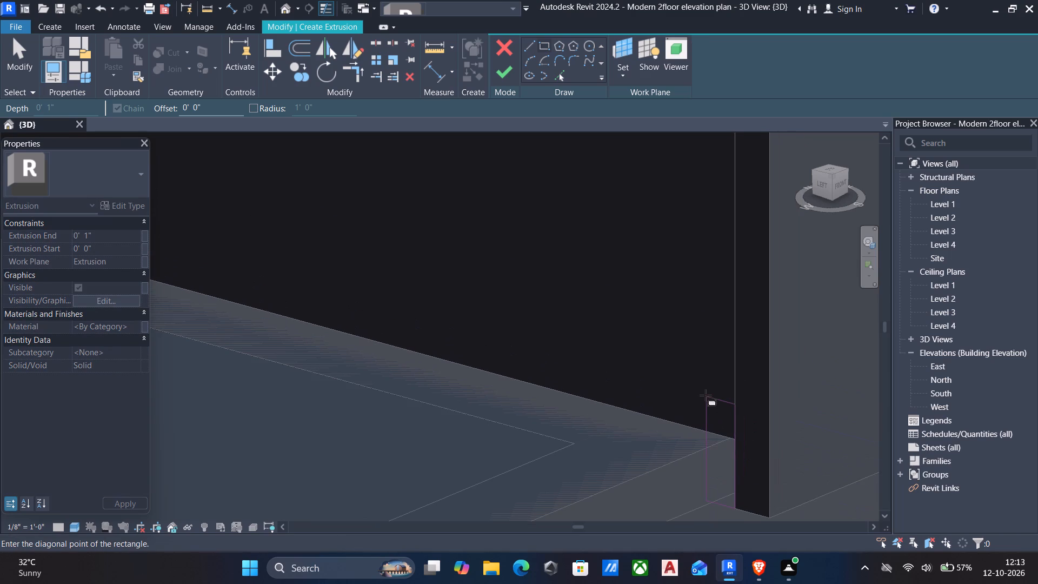
pyautogui.moveTo(701, 297); pyautogui.dragTo(692, 306, button='middle')
pyautogui.scroll(-3, 669, 382)
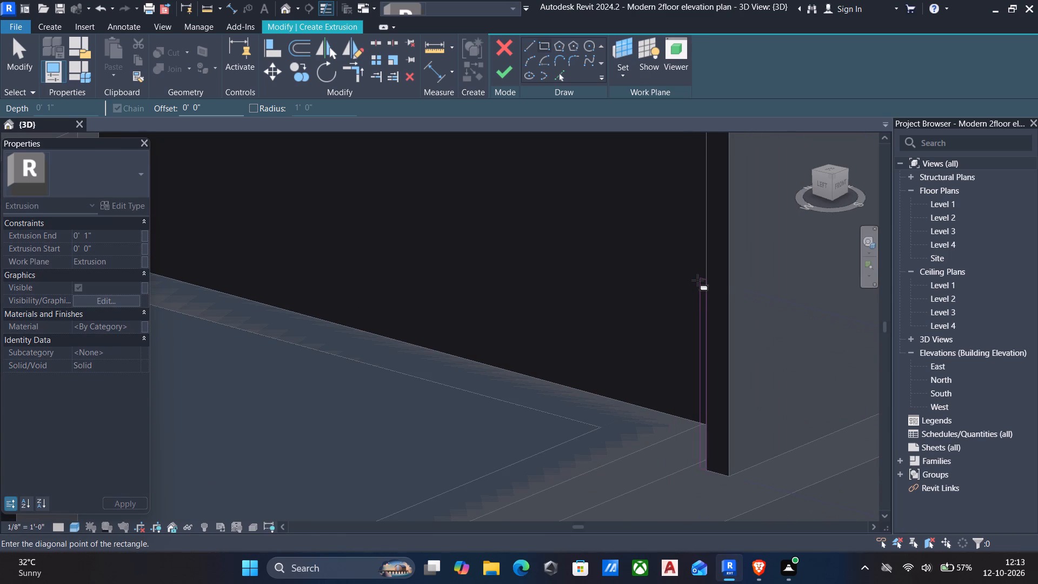
pyautogui.click(697, 280)
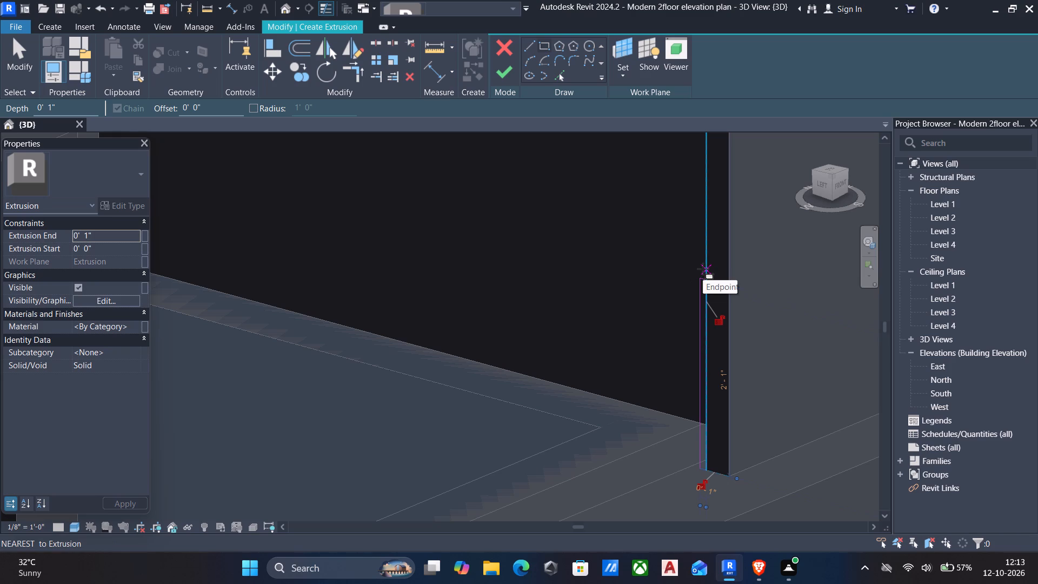
pyautogui.press('Escape')
pyautogui.scroll(-6, 634, 224)
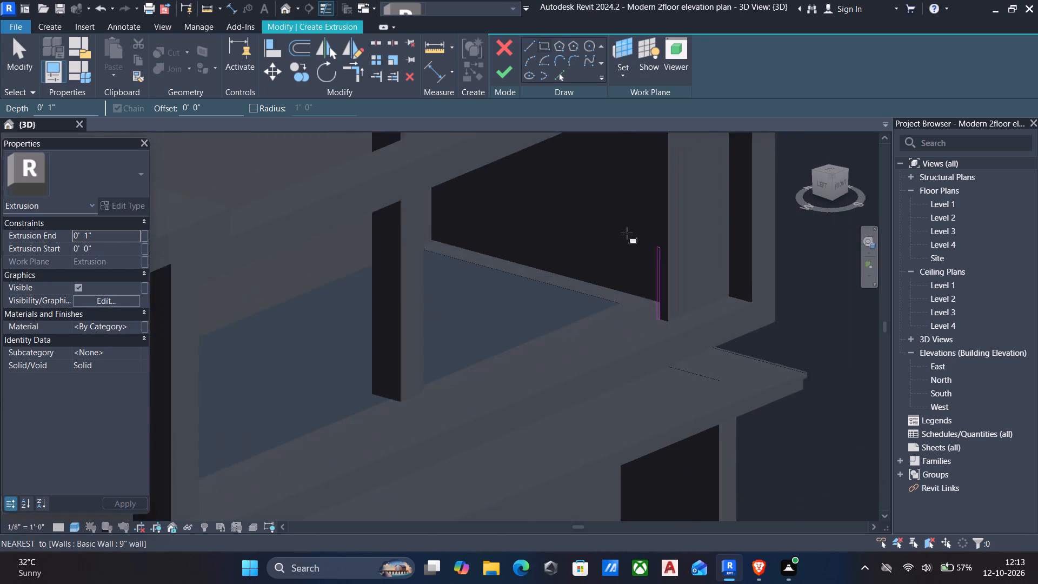
pyautogui.scroll(-3, 627, 233)
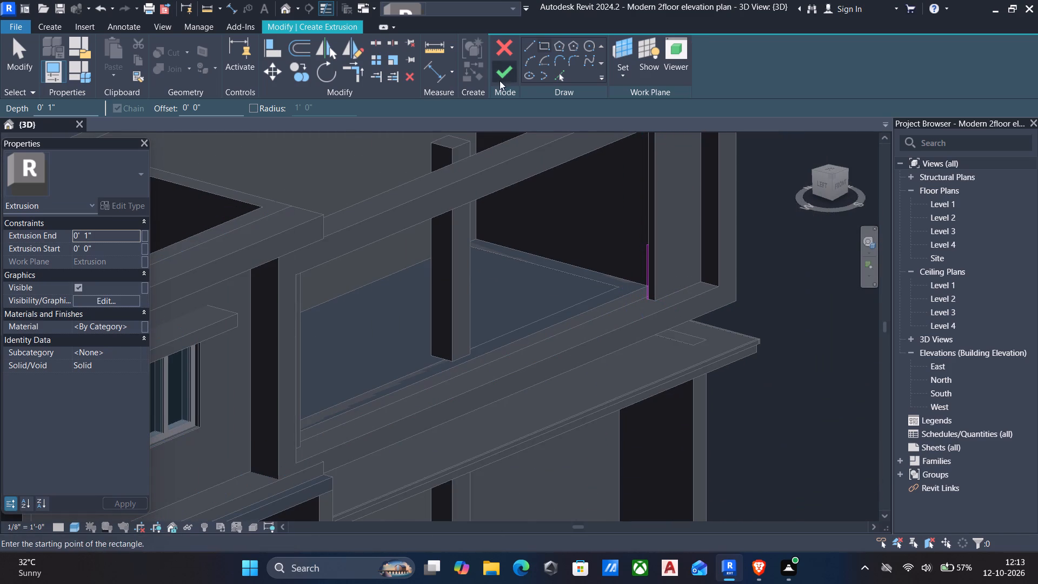
pyautogui.click(508, 74)
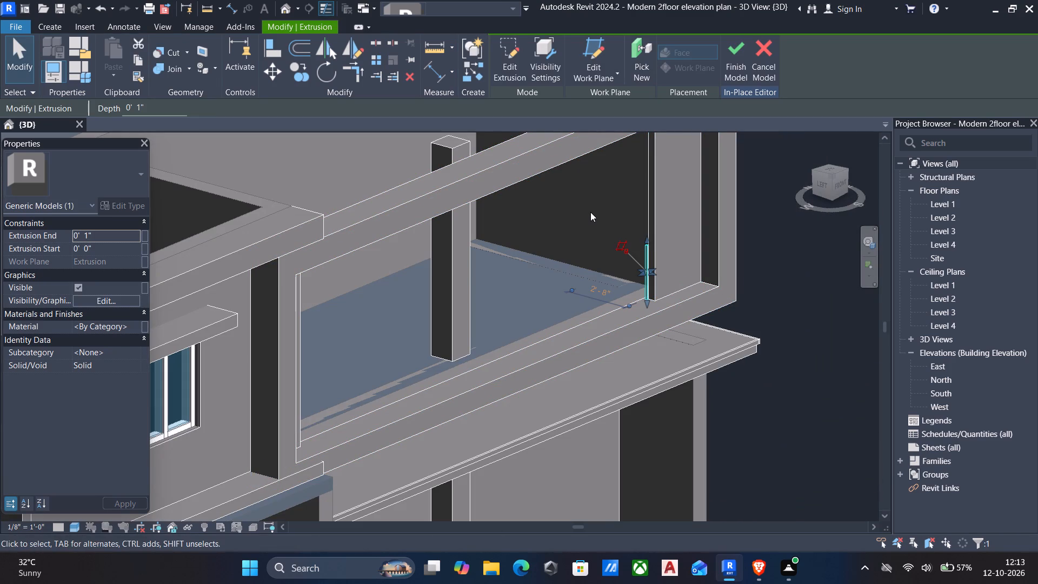
# Align the top of the thin extrusion with the underside of the balcony frame's top beam.
pyautogui.press('a')
pyautogui.press('l')
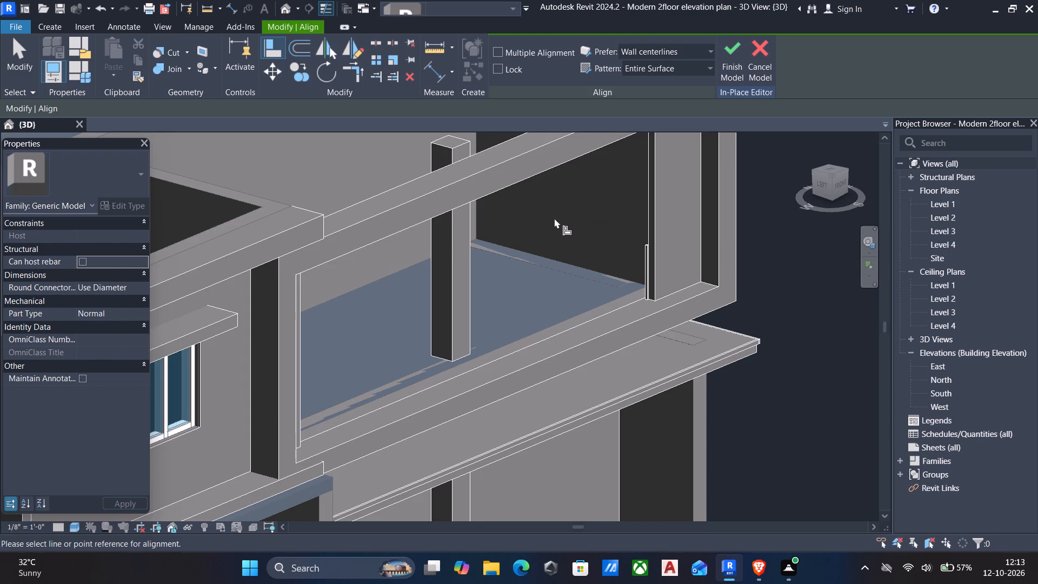
pyautogui.scroll(-4, 560, 309)
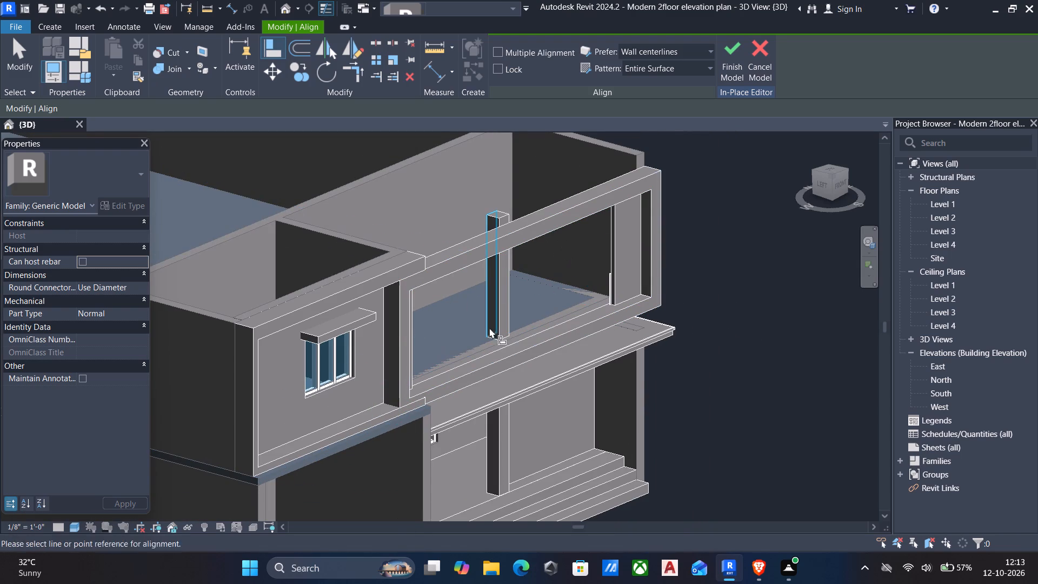
pyautogui.scroll(-2, 629, 326)
pyautogui.keyDown('shift'); pyautogui.moveTo(630, 327); pyautogui.dragTo(601, 203, button='middle'); pyautogui.keyUp('shift')
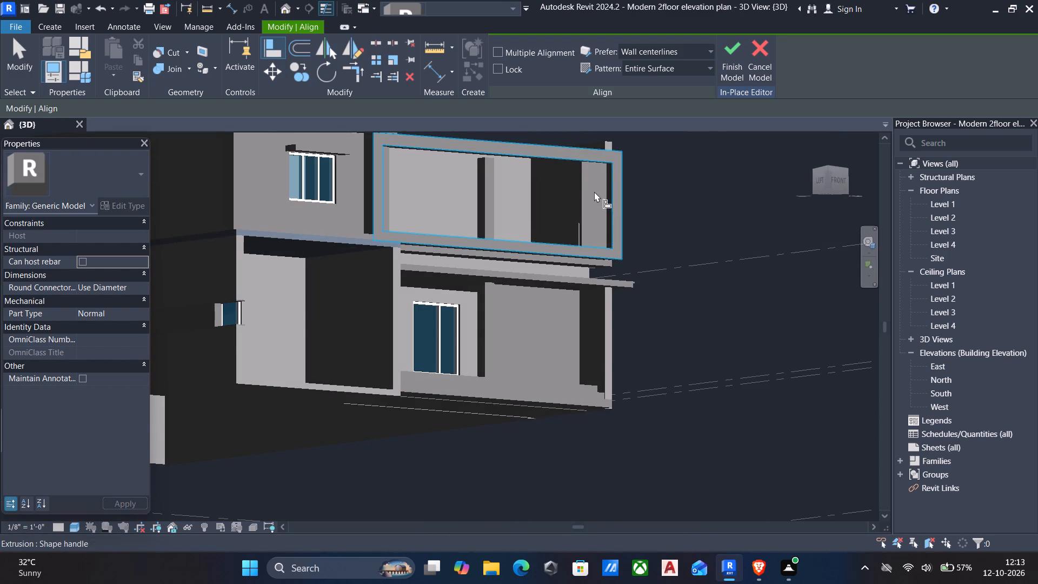
pyautogui.moveTo(591, 207); pyautogui.dragTo(591, 348, button='middle')
pyautogui.moveTo(584, 281); pyautogui.dragTo(591, 343)
pyautogui.scroll(8, 554, 333)
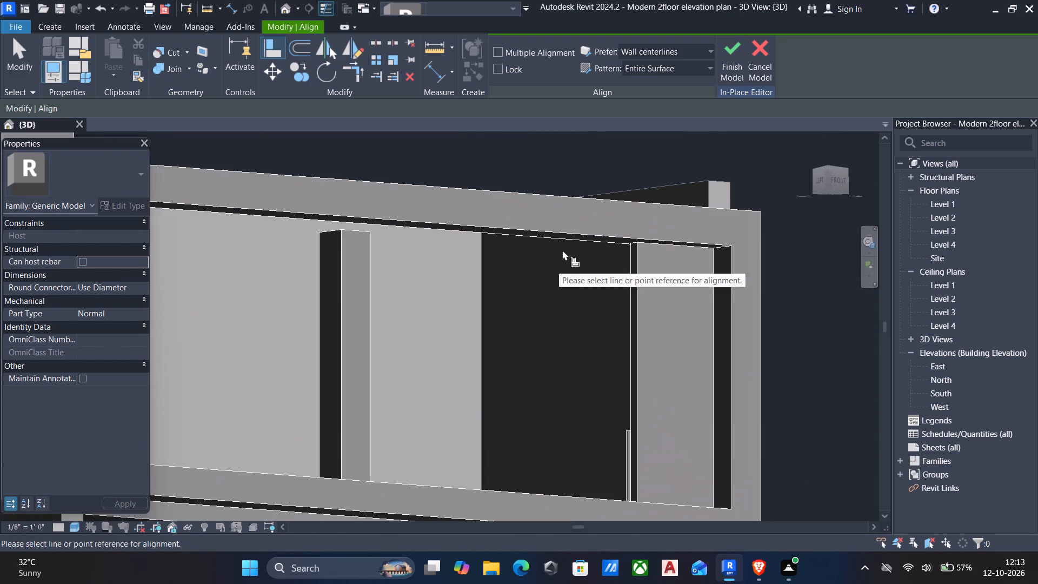
pyautogui.click(568, 236)
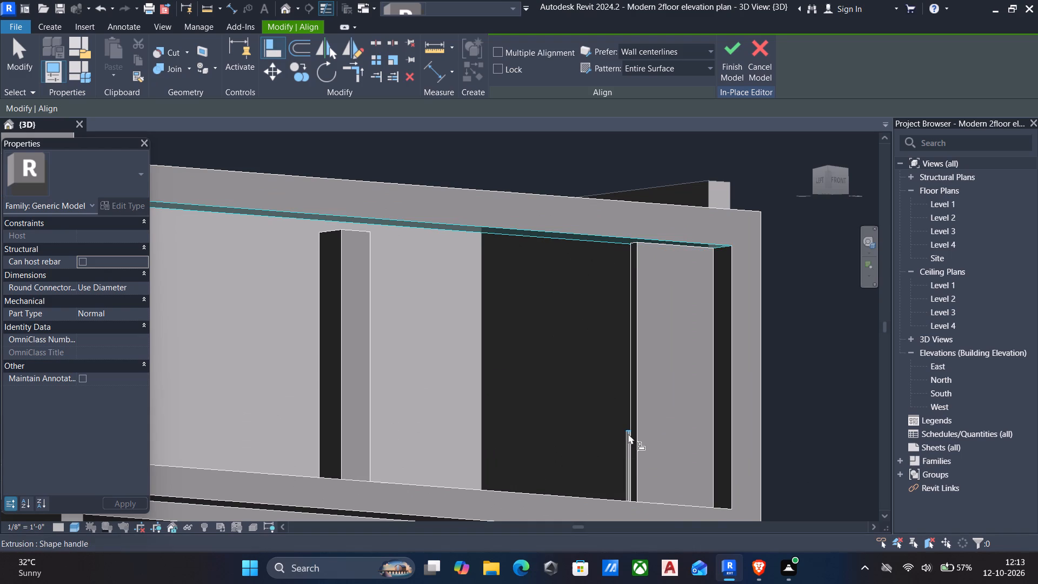
pyautogui.click(628, 429)
pyautogui.scroll(-8, 609, 384)
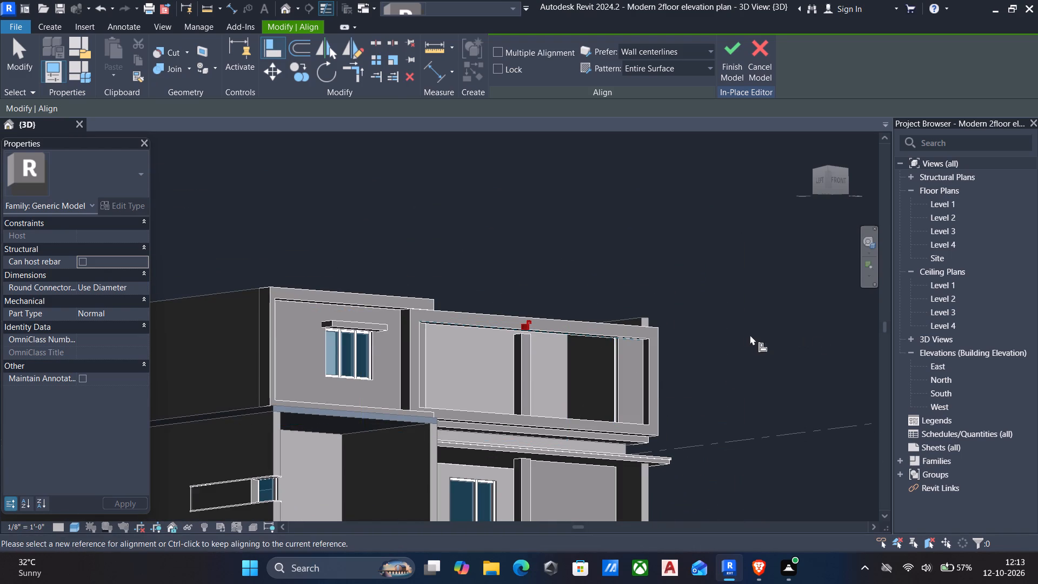
pyautogui.scroll(-4, 735, 336)
# Align the thin extrusion's free side face with the inner edge at the opening's left end, spanning the full balcony opening.
pyautogui.keyDown('shift'); pyautogui.moveTo(717, 346); pyautogui.dragTo(634, 403, button='middle'); pyautogui.keyUp('shift')
pyautogui.keyDown('shift'); pyautogui.middleClick(634, 403); pyautogui.keyUp('shift')
pyautogui.keyDown('shift'); pyautogui.moveTo(574, 408); pyautogui.dragTo(574, 400, button='middle'); pyautogui.keyUp('shift')
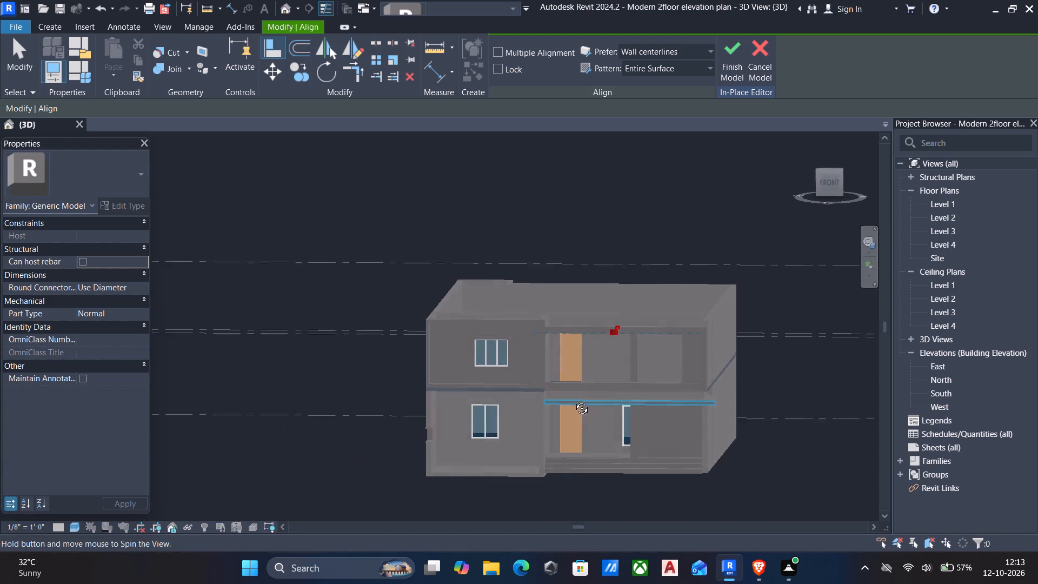
pyautogui.keyDown('shift'); pyautogui.moveTo(574, 400); pyautogui.dragTo(601, 389, button='middle'); pyautogui.keyUp('shift')
pyautogui.keyDown('shift'); pyautogui.moveTo(600, 389); pyautogui.dragTo(493, 427, button='middle'); pyautogui.keyUp('shift')
pyautogui.scroll(5, 625, 360)
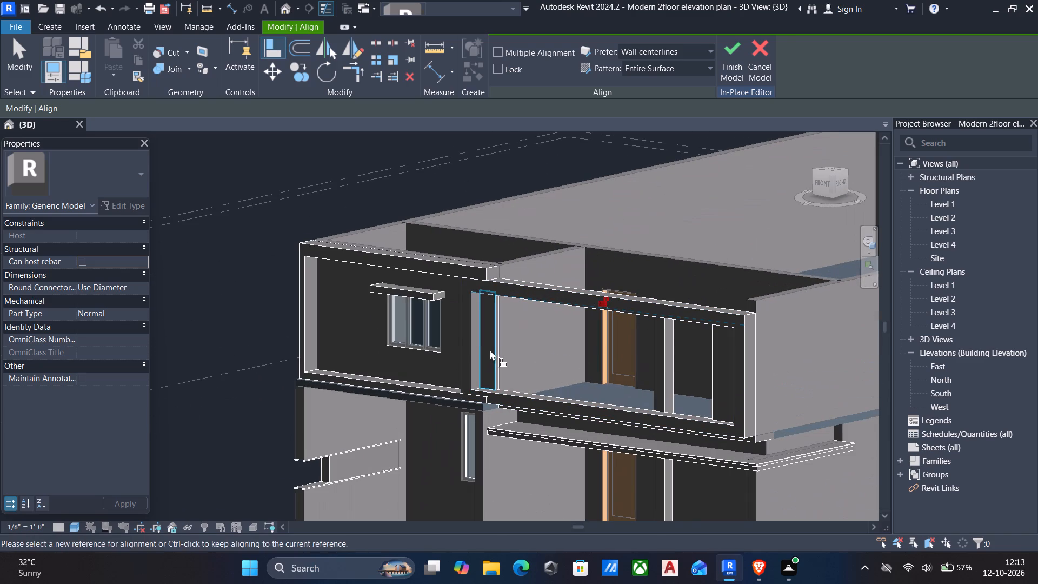
pyautogui.click(497, 346)
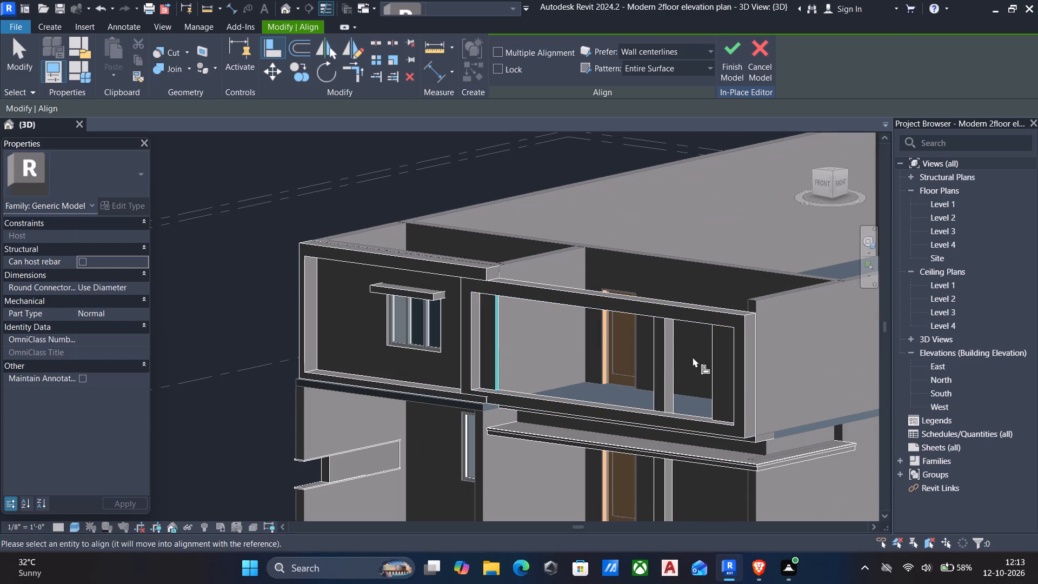
pyautogui.scroll(-2, 693, 363)
pyautogui.keyDown('shift'); pyautogui.moveTo(690, 370); pyautogui.dragTo(863, 342, button='middle'); pyautogui.keyUp('shift')
pyautogui.keyDown('shift'); pyautogui.moveTo(723, 368); pyautogui.dragTo(863, 342, button='right'); pyautogui.keyUp('shift')
pyautogui.keyDown('shift'); pyautogui.middleClick(863, 342); pyautogui.keyUp('shift')
pyautogui.scroll(4, 802, 346)
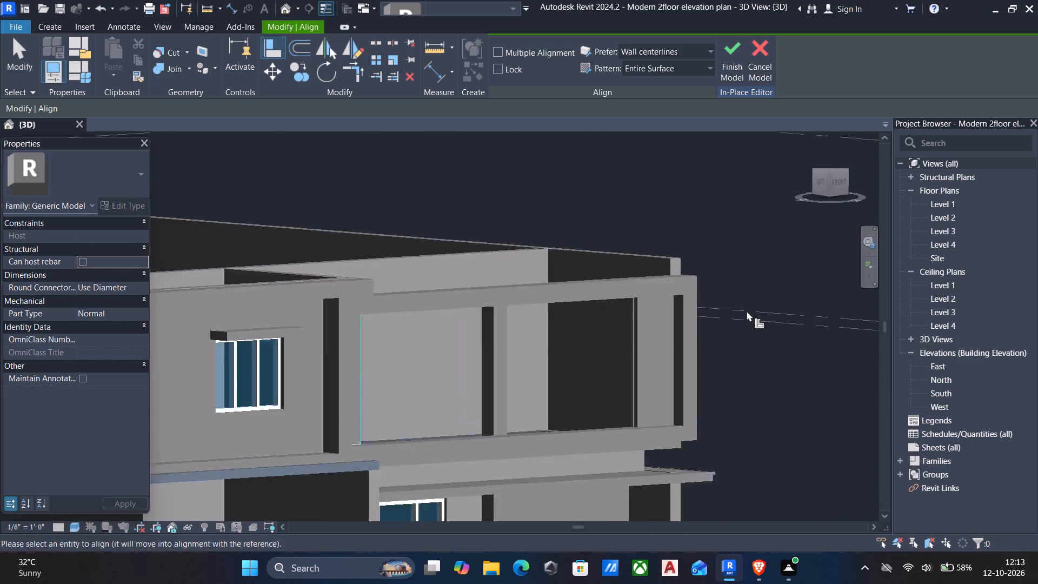
pyautogui.scroll(2, 747, 311)
pyautogui.scroll(6, 571, 338)
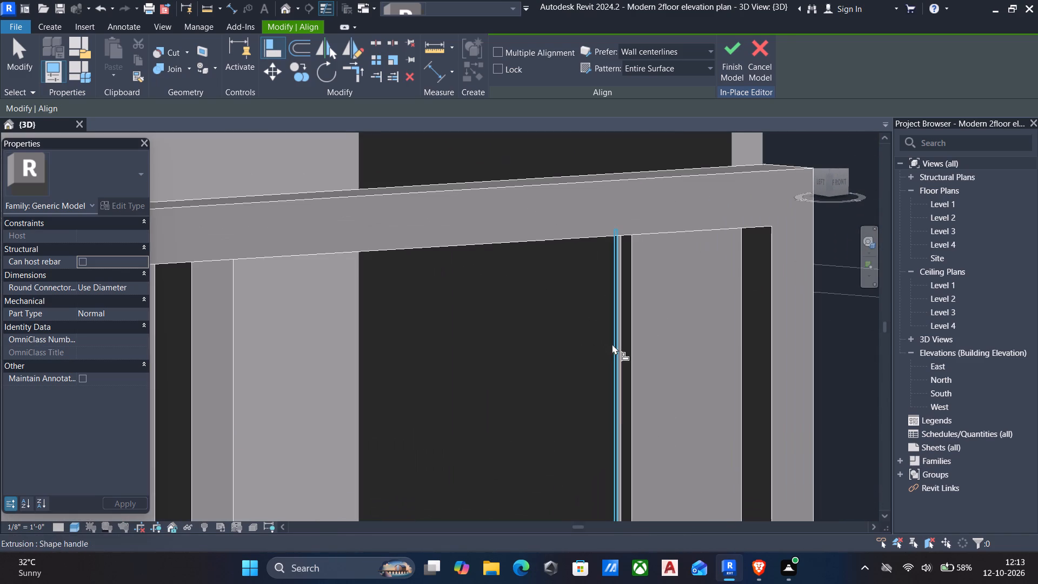
pyautogui.click(612, 344)
pyautogui.scroll(-12, 626, 342)
pyautogui.moveTo(621, 346); pyautogui.dragTo(508, 403, button='middle')
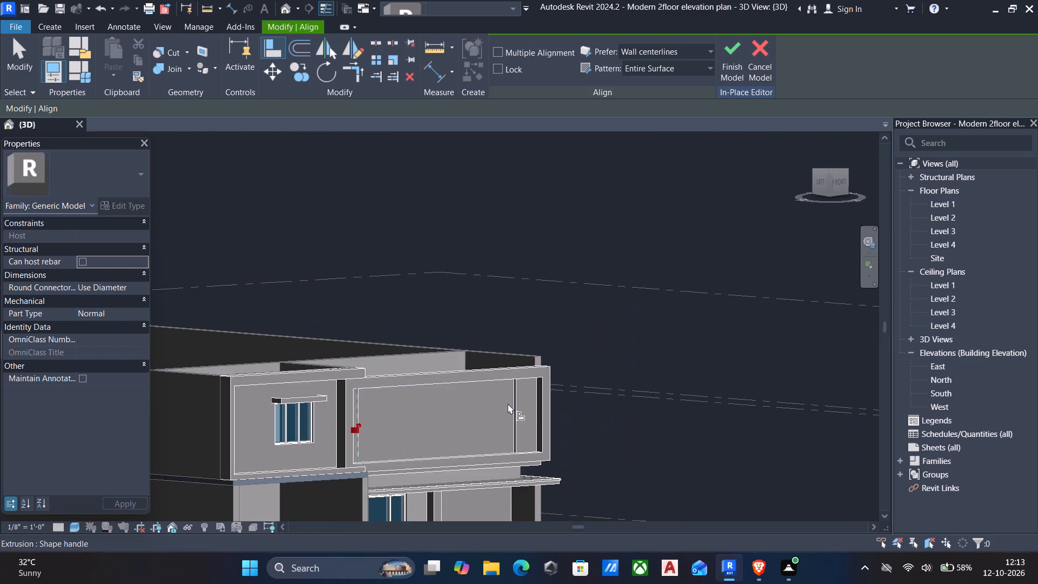
pyautogui.moveTo(508, 403); pyautogui.dragTo(555, 382, button='middle')
pyautogui.middleClick(555, 382)
pyautogui.scroll(1, 557, 382)
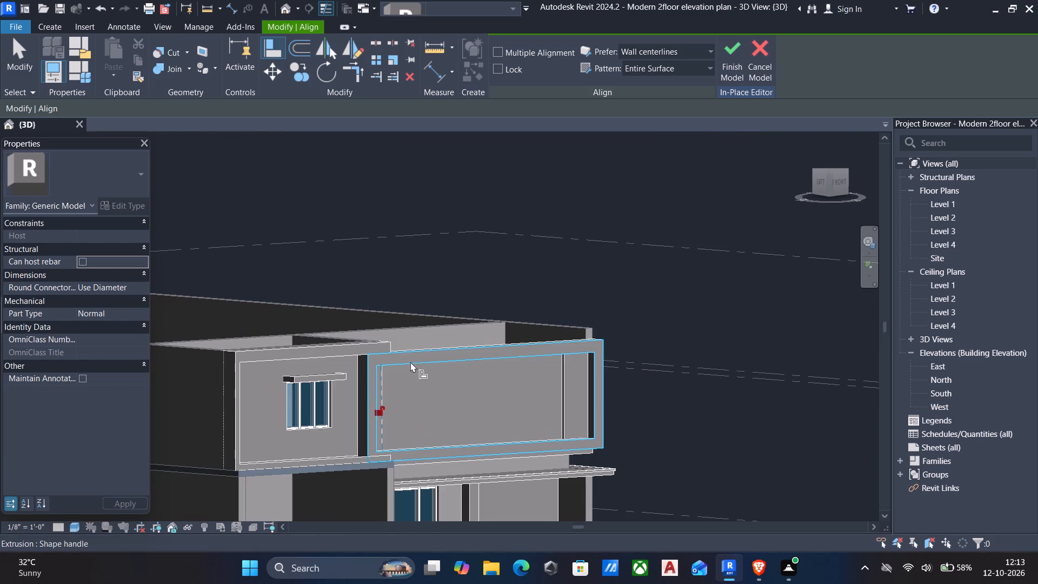
pyautogui.press('Escape')
pyautogui.press('Escape')
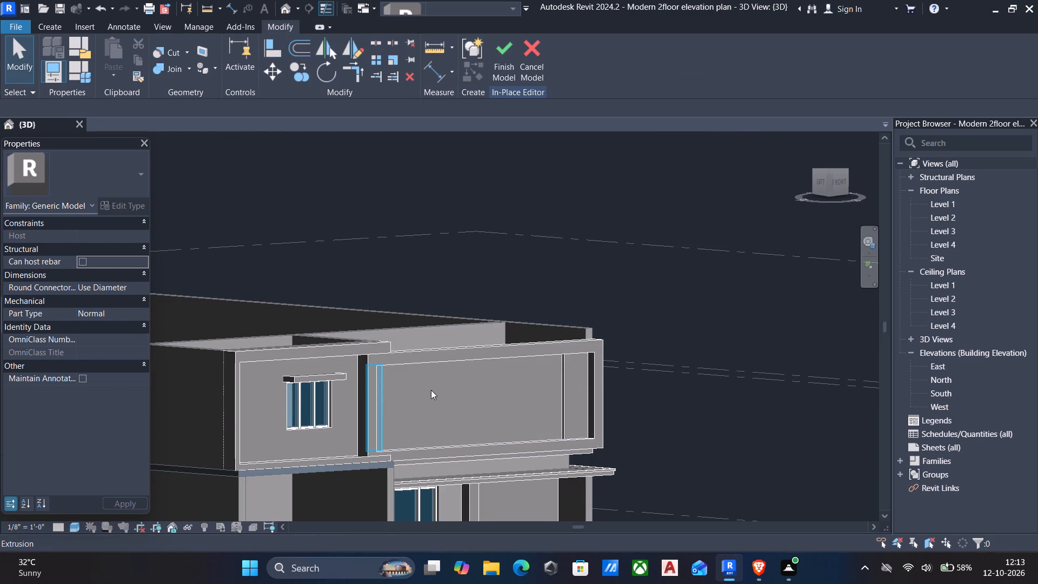
# Undo the last alignment that spans the thin panel across the full balcony opening.
pyautogui.hotkey('ctrl', 'z')
pyautogui.scroll(-7, 437, 393)
pyautogui.scroll(5, 521, 421)
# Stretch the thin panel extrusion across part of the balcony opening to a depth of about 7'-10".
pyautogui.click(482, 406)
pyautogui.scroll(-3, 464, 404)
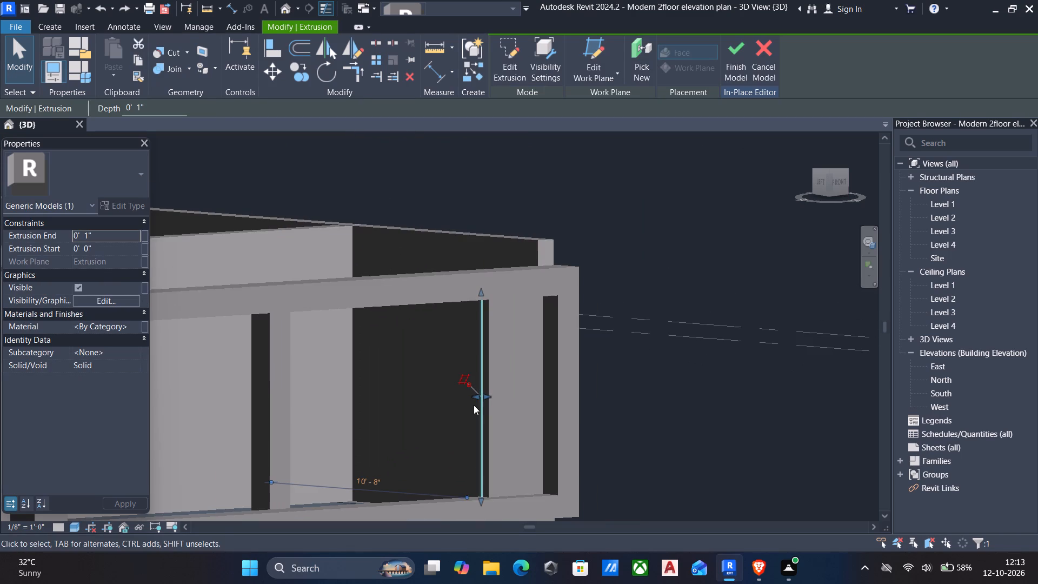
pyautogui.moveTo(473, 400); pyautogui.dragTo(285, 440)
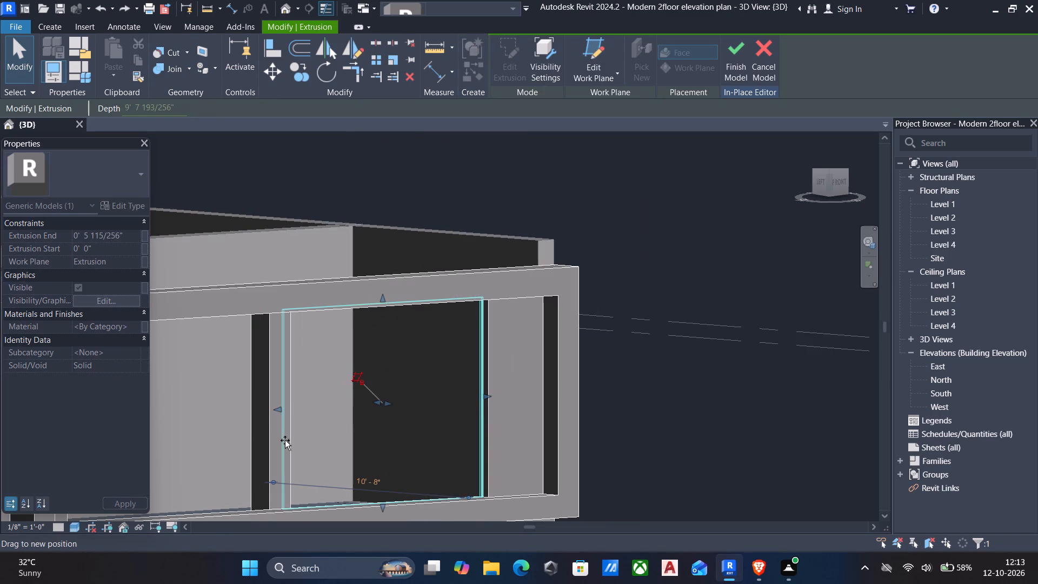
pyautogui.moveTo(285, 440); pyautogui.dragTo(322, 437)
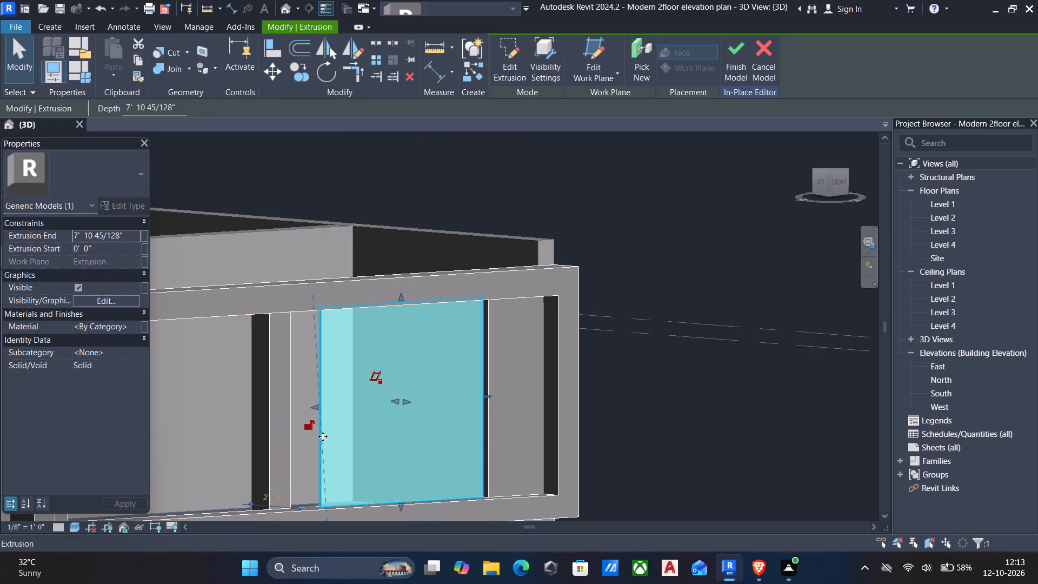
# Nudge the free-standing rectangular column behind the balcony opening forward toward the front frame.
pyautogui.keyDown('shift'); pyautogui.moveTo(323, 436); pyautogui.dragTo(413, 470, button='middle'); pyautogui.keyUp('shift')
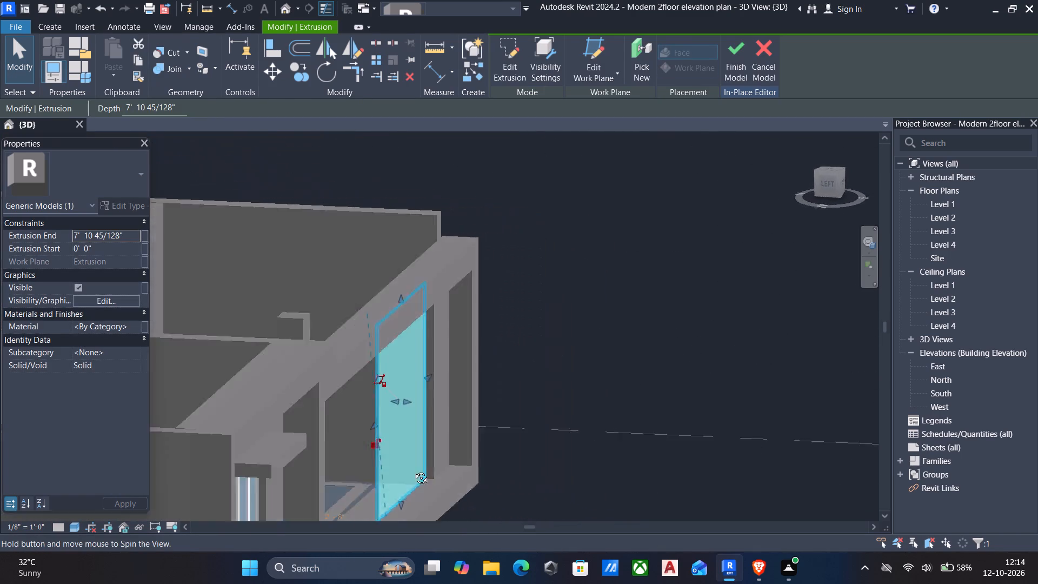
pyautogui.keyDown('shift'); pyautogui.moveTo(413, 470); pyautogui.dragTo(514, 515, button='middle'); pyautogui.keyUp('shift')
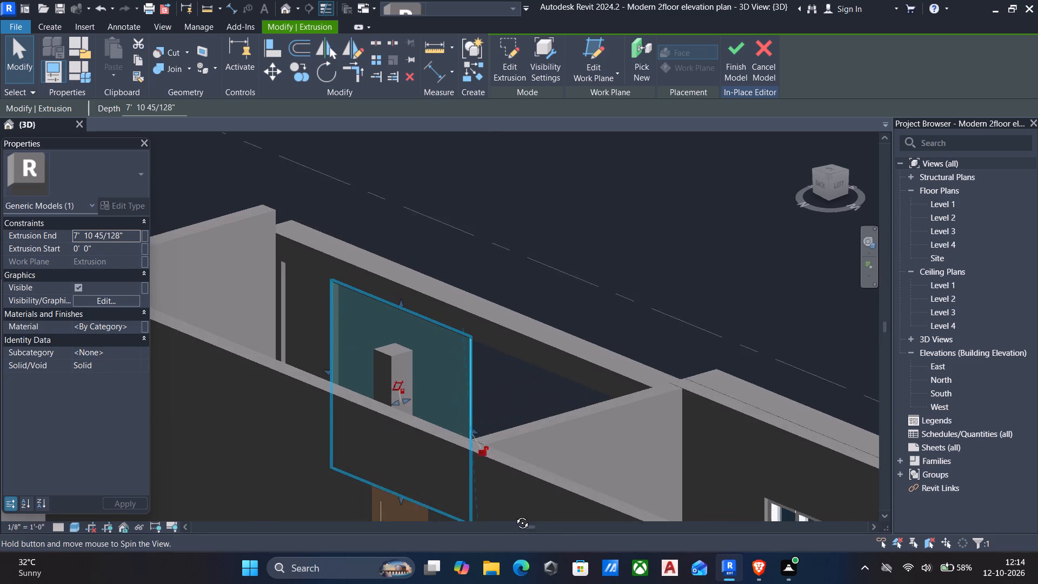
pyautogui.keyDown('shift'); pyautogui.moveTo(514, 515); pyautogui.dragTo(593, 583, button='middle'); pyautogui.keyUp('shift')
pyautogui.moveTo(542, 375); pyautogui.dragTo(526, 583, button='middle')
pyautogui.moveTo(507, 421); pyautogui.dragTo(515, 317, button='middle')
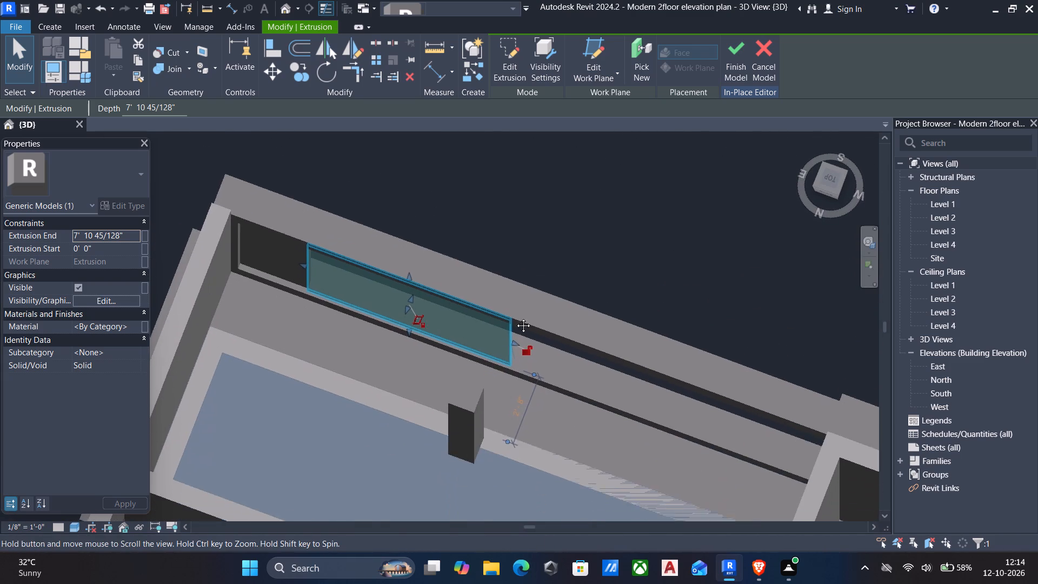
pyautogui.moveTo(515, 317); pyautogui.dragTo(514, 307, button='middle')
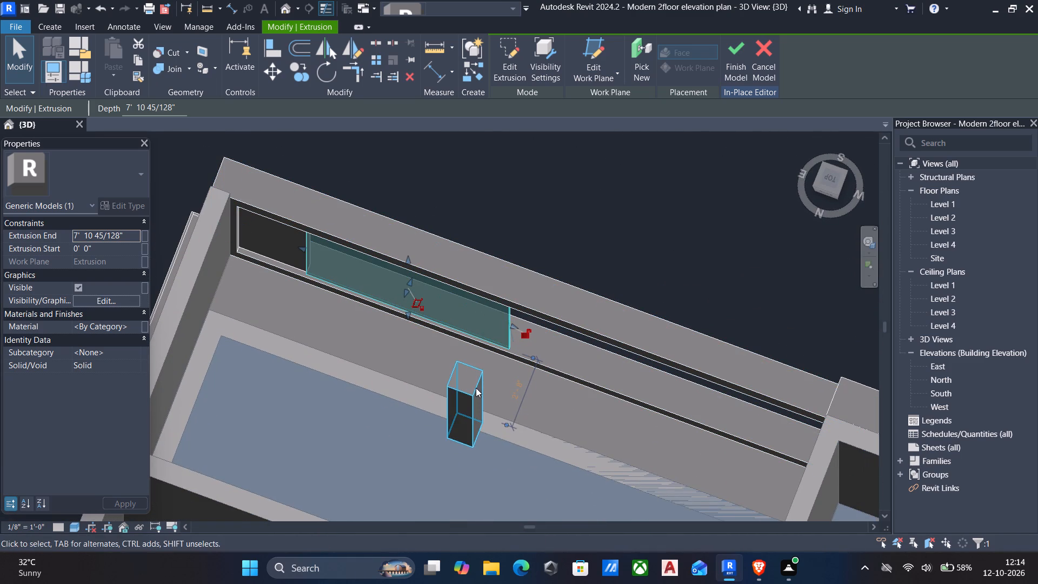
pyautogui.click(476, 388)
pyautogui.press('Up')
pyautogui.press('Up')
pyautogui.press('Up')
pyautogui.press('Up')
pyautogui.press('Up')
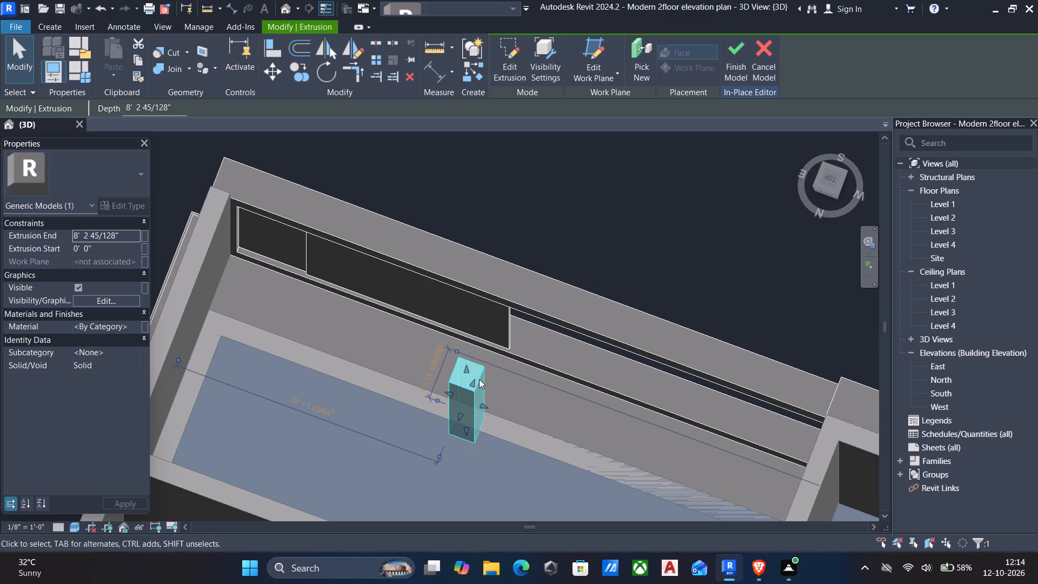
pyautogui.press('Up')
pyautogui.press('Up')
pyautogui.press('Up')
pyautogui.press('Up')
pyautogui.press('Up')
pyautogui.press('Up')
pyautogui.press('Up')
pyautogui.press('Up')
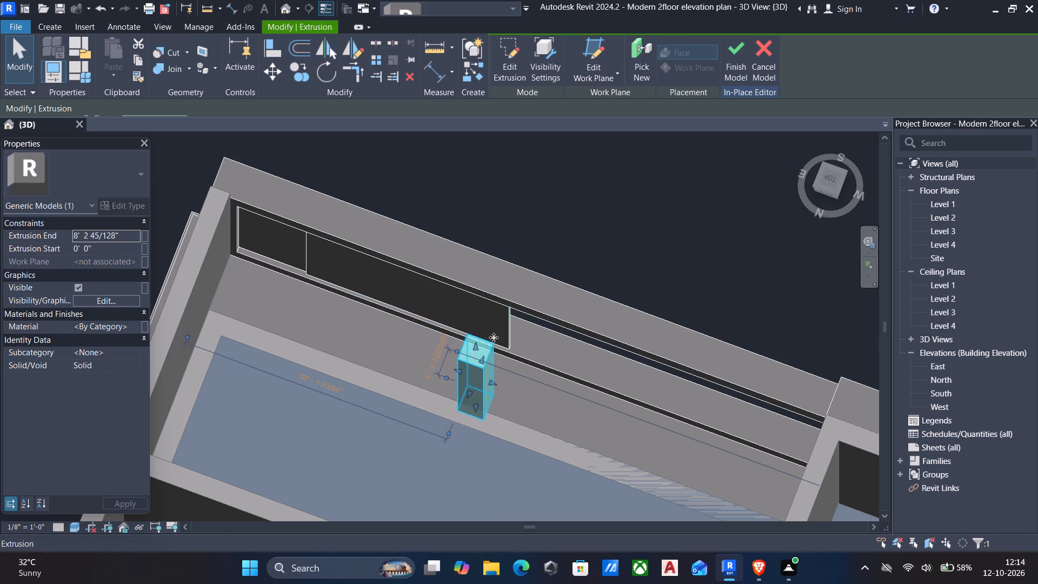
pyautogui.press('Up')
pyautogui.press('Up')
pyautogui.press('Up')
pyautogui.press('Up')
pyautogui.press('Up')
pyautogui.press('Up')
pyautogui.press('Up')
pyautogui.press('Up')
pyautogui.press('Up')
pyautogui.press('Up')
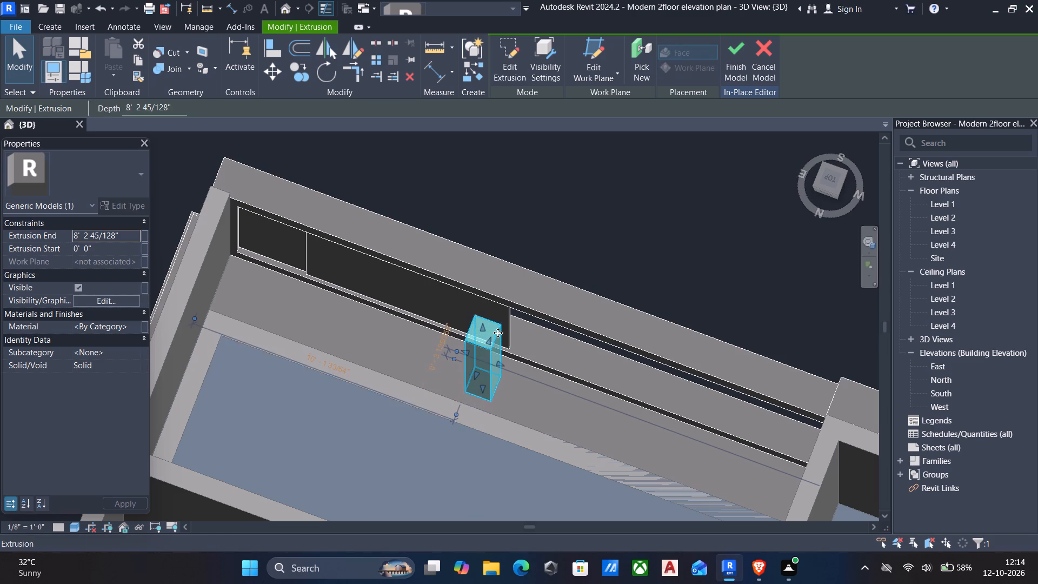
pyautogui.press('Up')
pyautogui.press('Up')
pyautogui.press('Up')
pyautogui.press('Up')
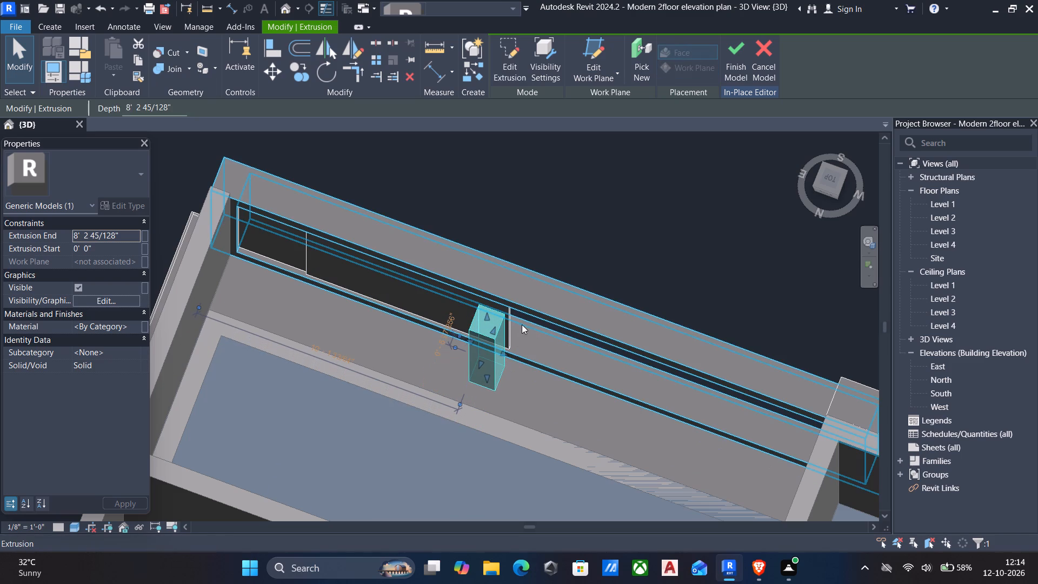
pyautogui.press('Escape')
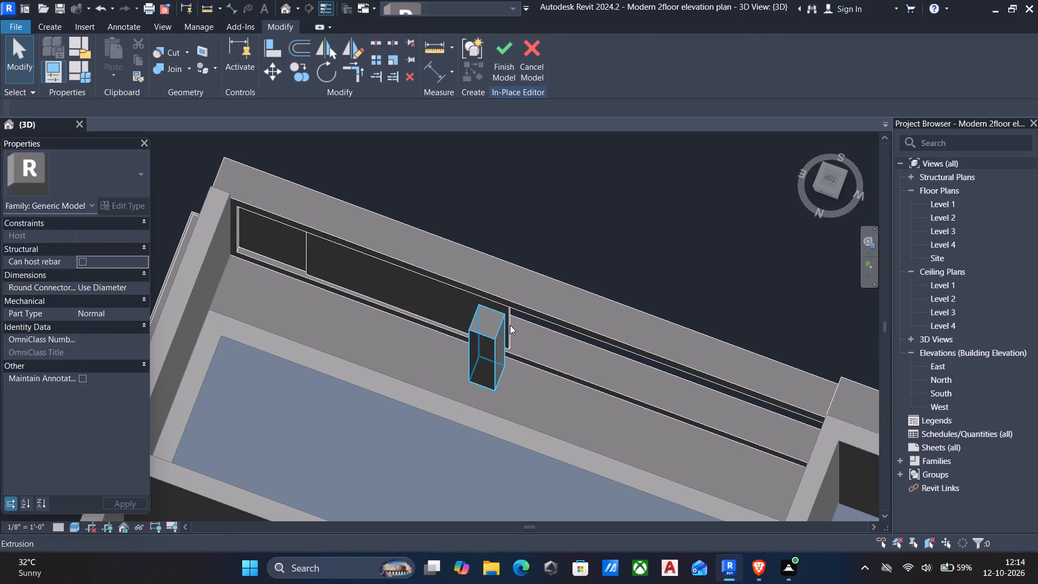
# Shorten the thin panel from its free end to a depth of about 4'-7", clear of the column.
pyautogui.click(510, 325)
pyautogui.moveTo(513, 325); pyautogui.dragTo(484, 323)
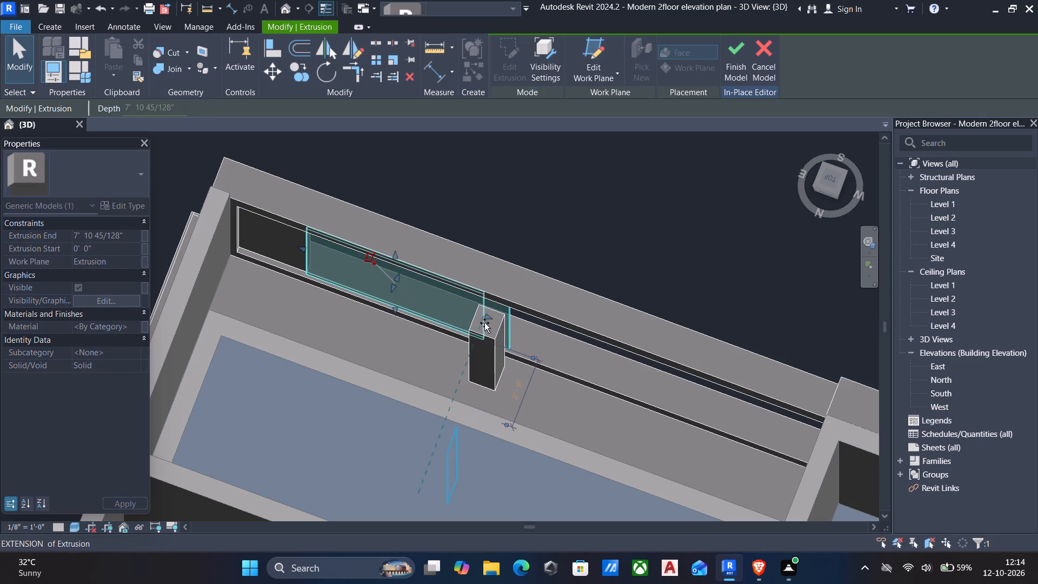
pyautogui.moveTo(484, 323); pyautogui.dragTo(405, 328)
# Nudge the column slightly farther forward, bringing it up against the balcony frame.
pyautogui.click(482, 329)
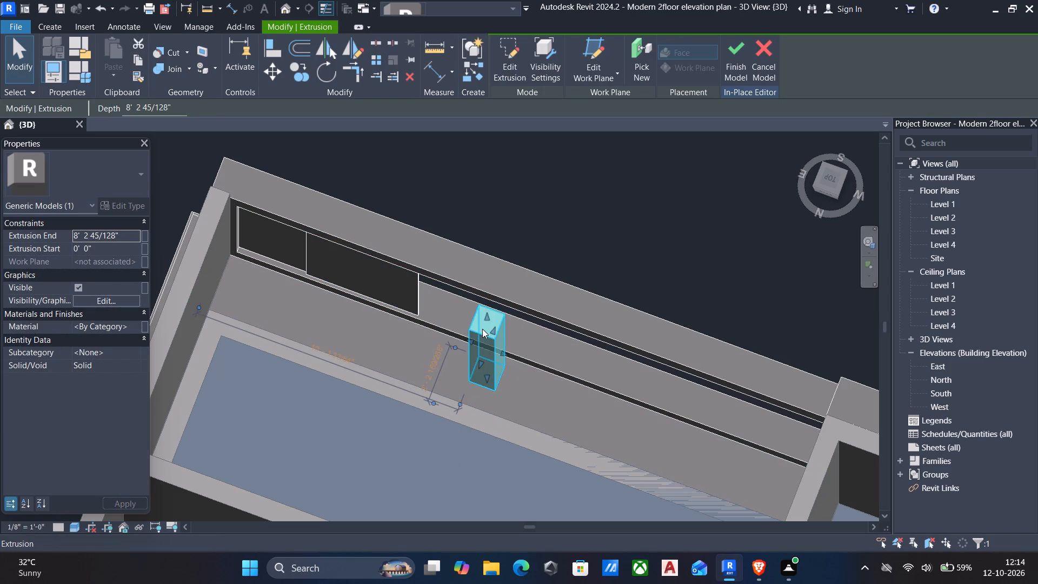
pyautogui.press('Up')
pyautogui.press('Up')
pyautogui.press('Up')
pyautogui.press('Up')
pyautogui.press('Up')
pyautogui.press('Up')
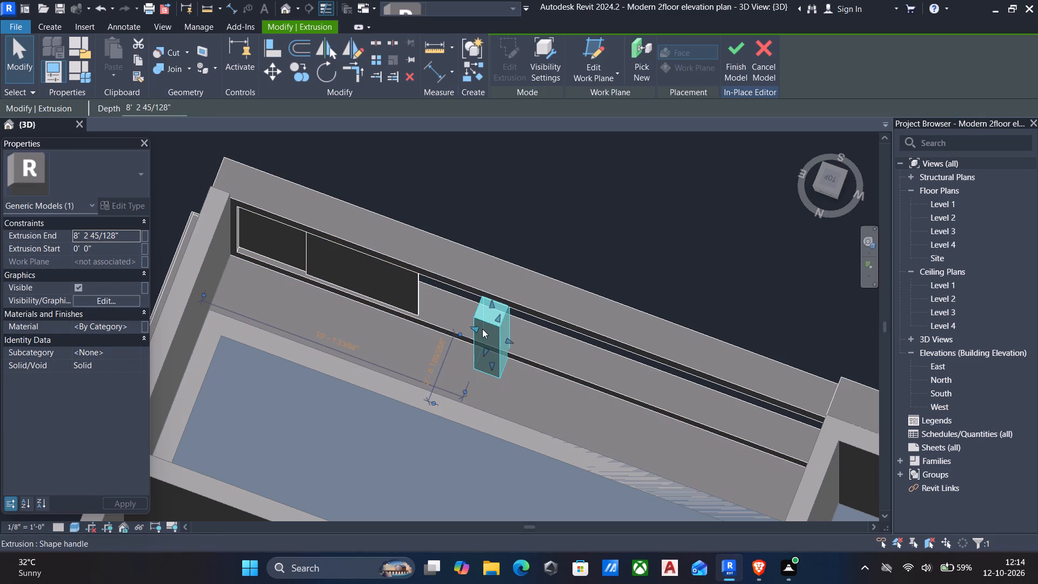
pyautogui.press('Up')
pyautogui.press('Up')
pyautogui.press('Up')
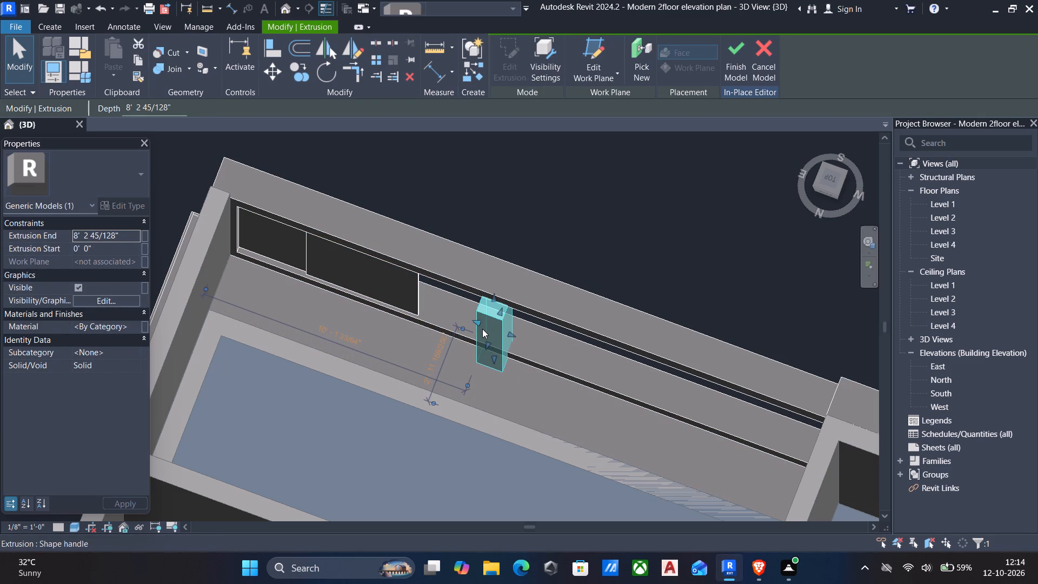
pyautogui.press('Escape')
# Stretch the thin panel's free end to the near side face of the column in the balcony opening.
pyautogui.scroll(-7, 583, 364)
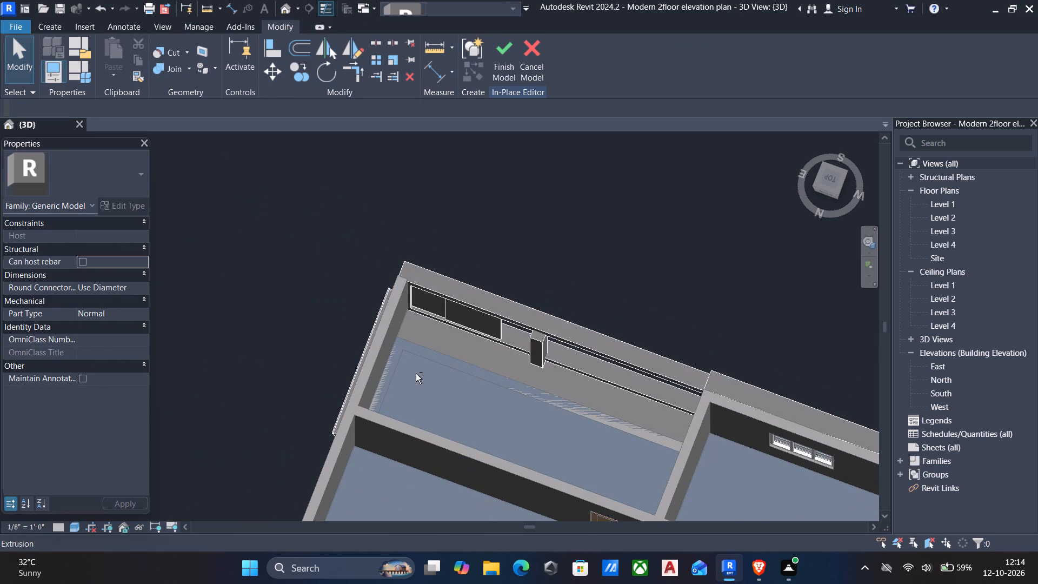
pyautogui.scroll(1, 415, 360)
pyautogui.moveTo(584, 315); pyautogui.dragTo(265, 227, button='middle')
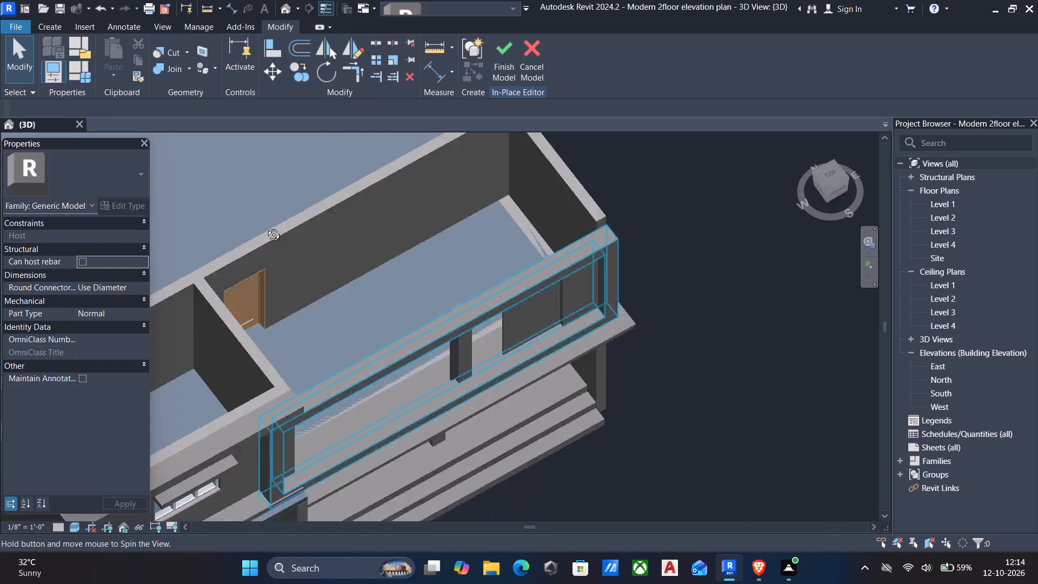
pyautogui.moveTo(265, 227); pyautogui.dragTo(237, 0, button='middle')
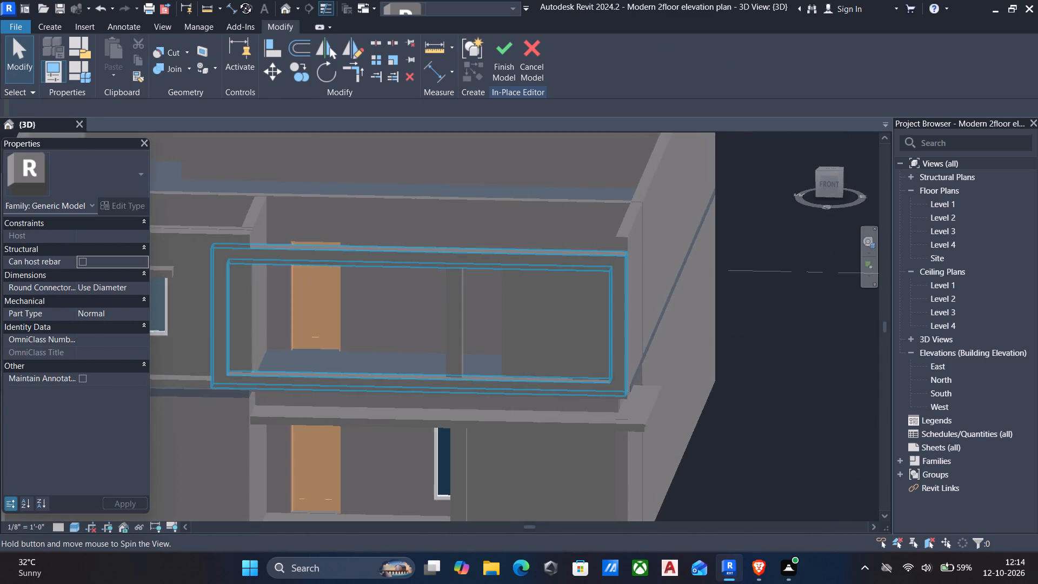
pyautogui.moveTo(237, 0); pyautogui.dragTo(432, 351, button='middle')
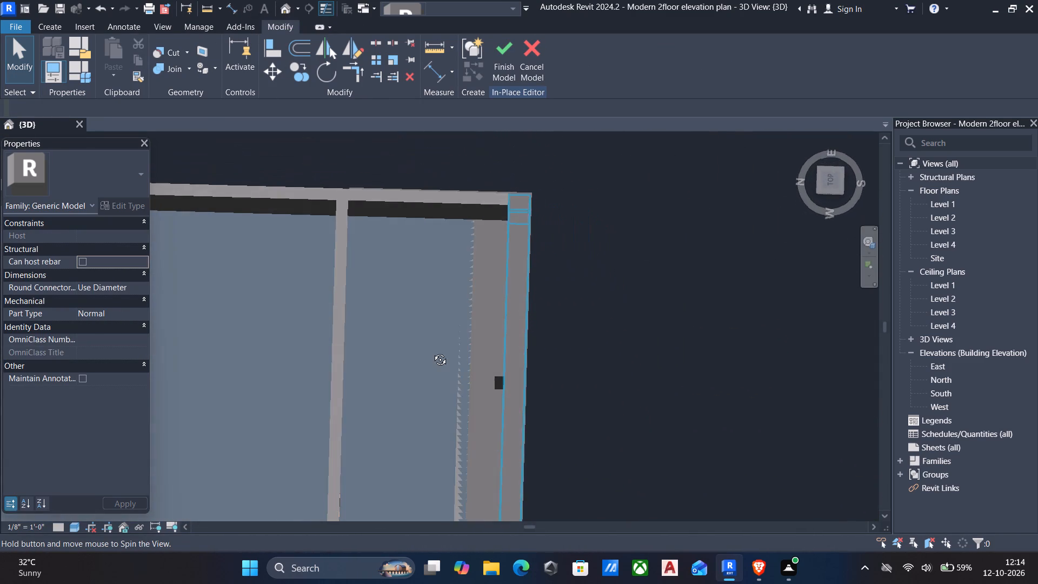
pyautogui.moveTo(432, 351); pyautogui.dragTo(278, 271, button='middle')
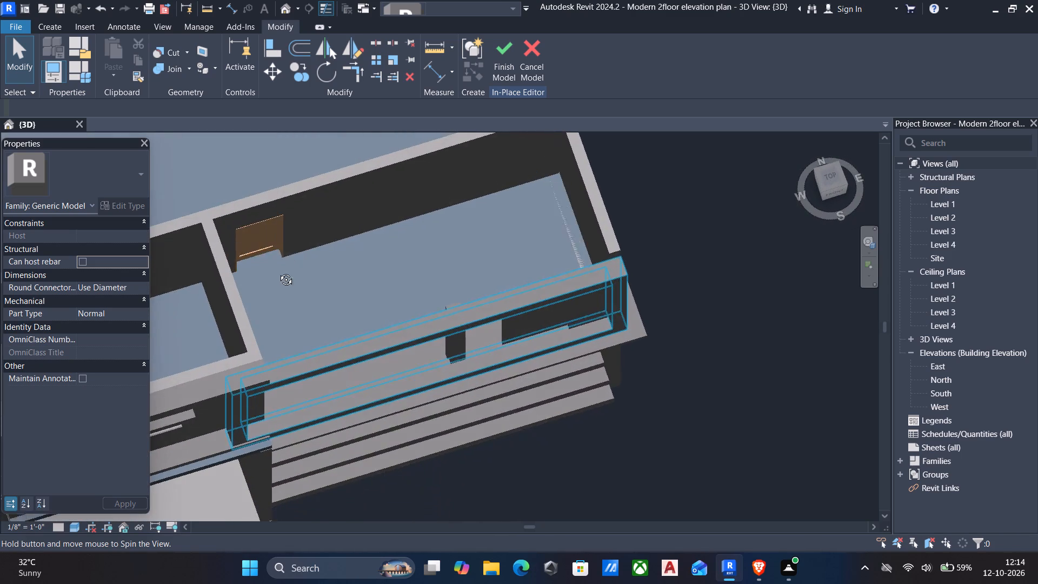
pyautogui.moveTo(278, 271); pyautogui.dragTo(277, 272, button='middle')
pyautogui.scroll(4, 457, 329)
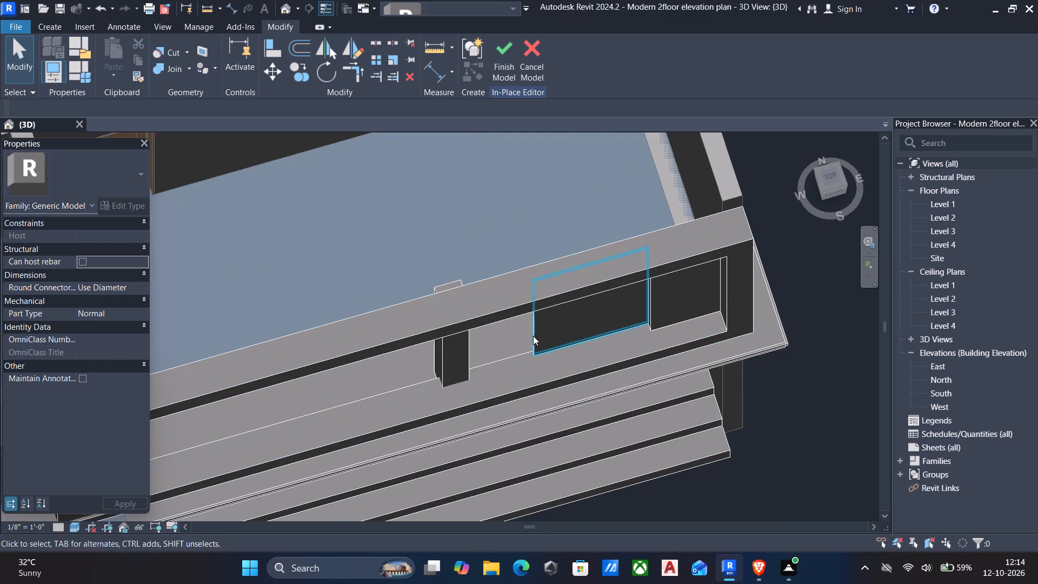
pyautogui.click(536, 336)
pyautogui.moveTo(529, 318); pyautogui.dragTo(448, 345)
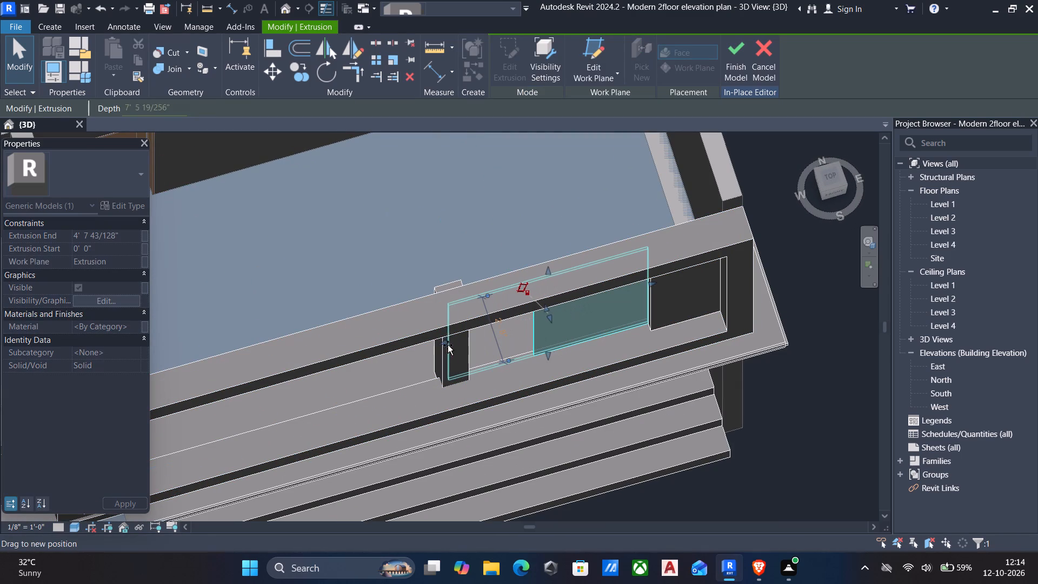
pyautogui.moveTo(448, 345); pyautogui.dragTo(471, 343)
pyautogui.press('Escape')
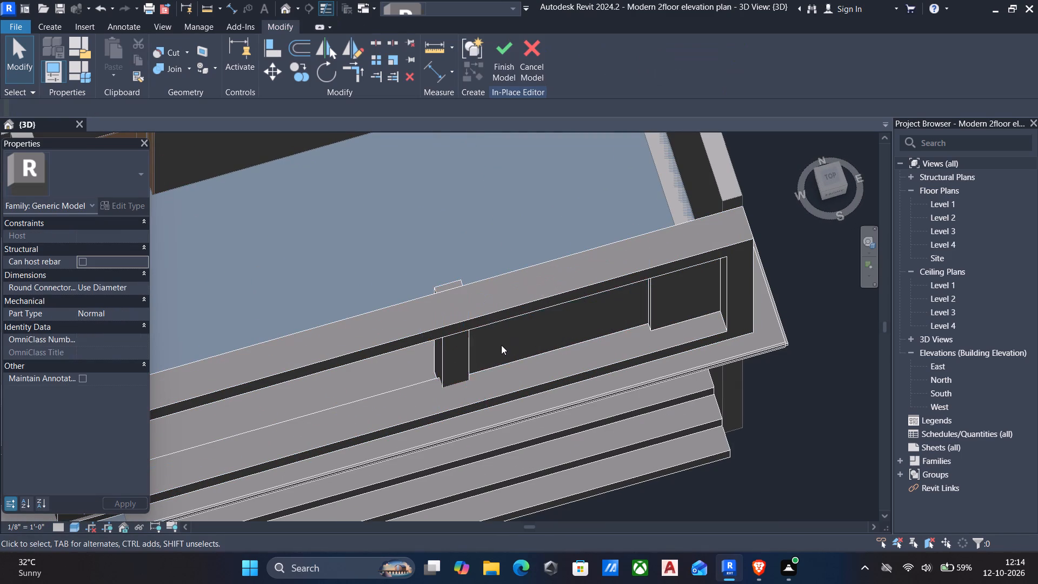
# Examine the column and thin panel in the balcony opening from the front of the house.
pyautogui.scroll(-4, 504, 367)
pyautogui.keyDown('shift'); pyautogui.click(526, 230); pyautogui.keyUp('shift')
pyautogui.keyDown('shift'); pyautogui.scroll(-2, 526, 230); pyautogui.keyUp('shift')
pyautogui.scroll(-1, 670, 423)
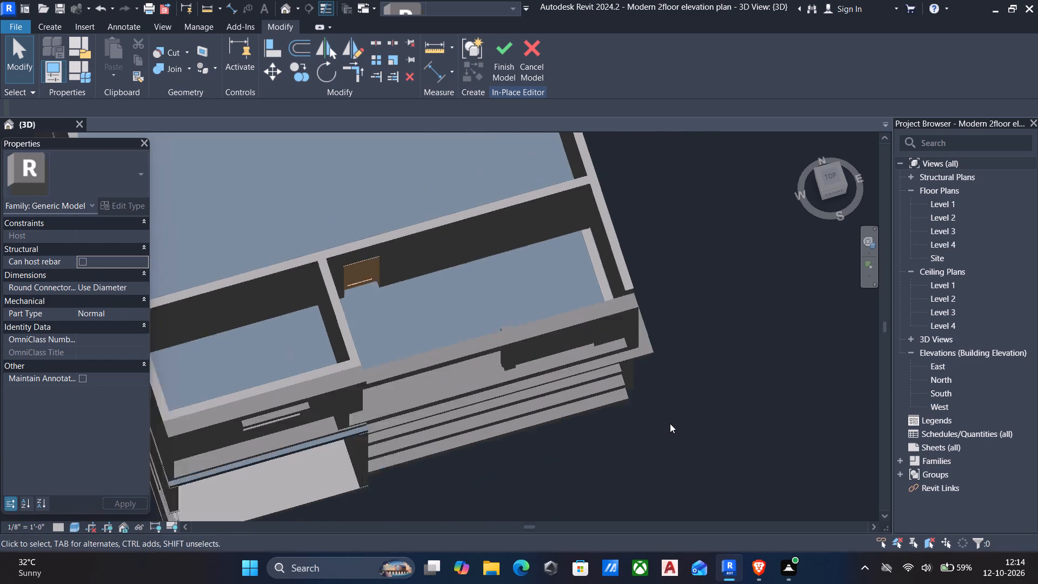
pyautogui.scroll(-1, 670, 423)
pyautogui.keyDown('shift'); pyautogui.moveTo(672, 425); pyautogui.dragTo(634, 218, button='middle'); pyautogui.keyUp('shift')
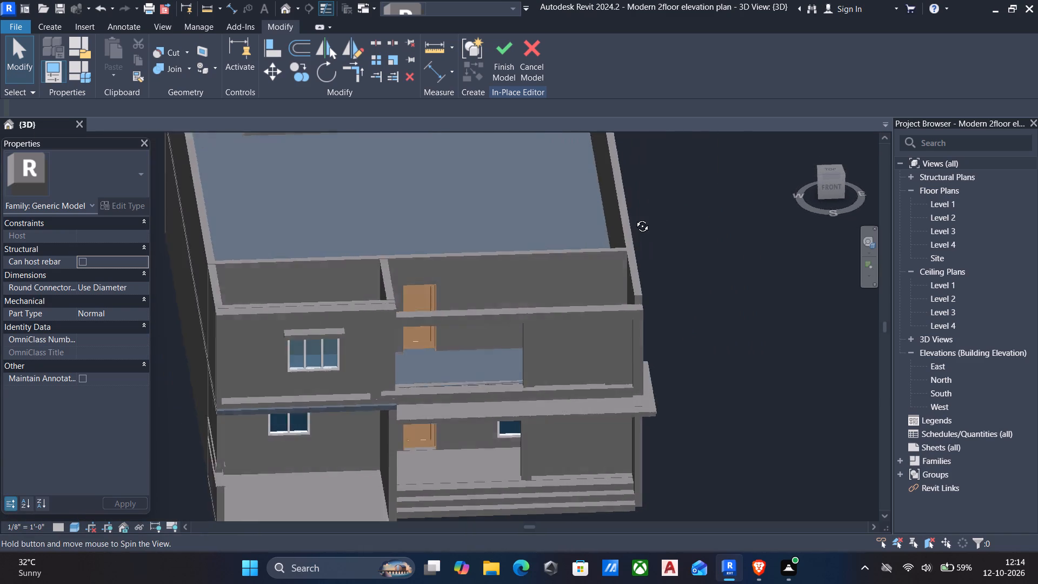
pyautogui.keyDown('shift'); pyautogui.moveTo(634, 218); pyautogui.dragTo(606, 197, button='middle'); pyautogui.keyUp('shift')
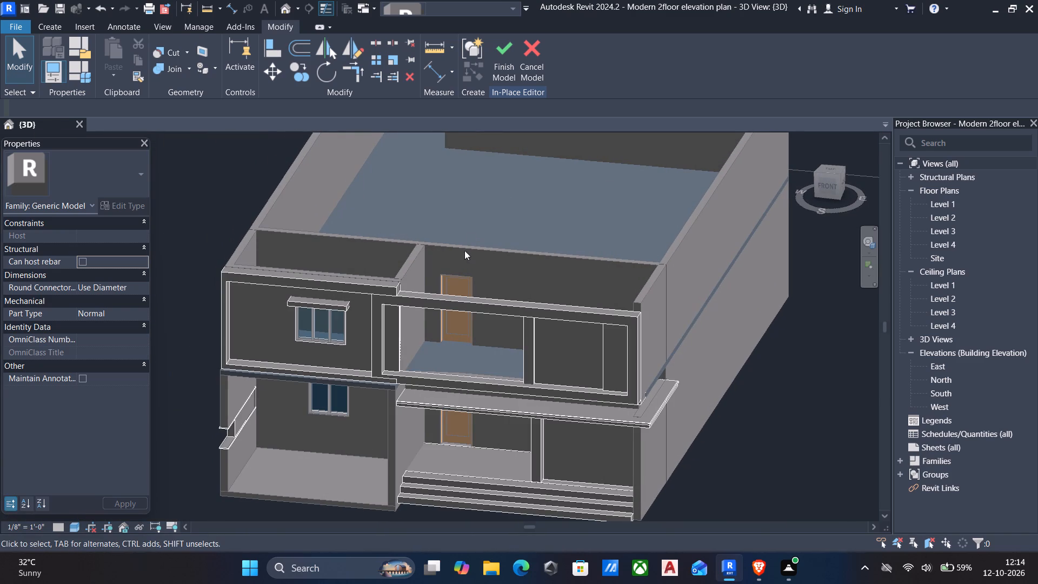
# Start a new extrusion with its work plane picked on the rear face of the balcony frame.
pyautogui.keyDown('shift'); pyautogui.moveTo(442, 267); pyautogui.dragTo(251, 275, button='middle'); pyautogui.keyUp('shift')
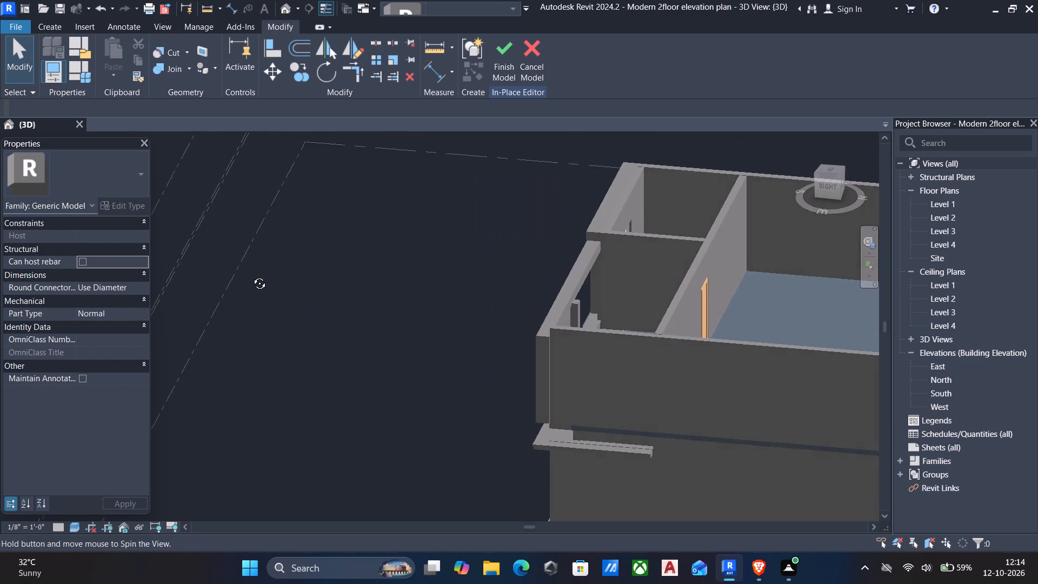
pyautogui.keyDown('shift'); pyautogui.moveTo(251, 275); pyautogui.dragTo(281, 269, button='middle'); pyautogui.keyUp('shift')
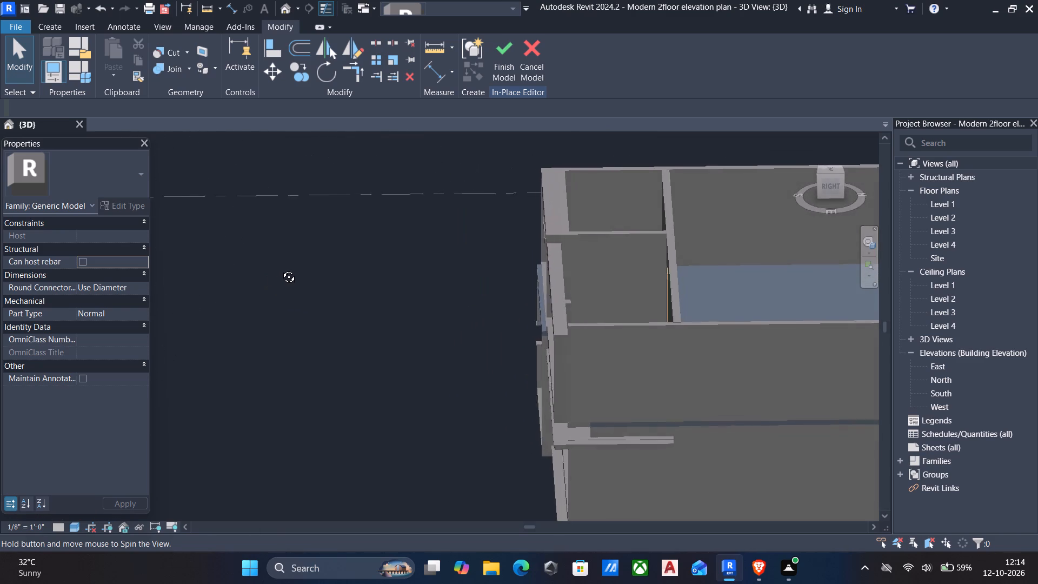
pyautogui.keyDown('shift'); pyautogui.moveTo(281, 269); pyautogui.dragTo(291, 267, button='middle'); pyautogui.keyUp('shift')
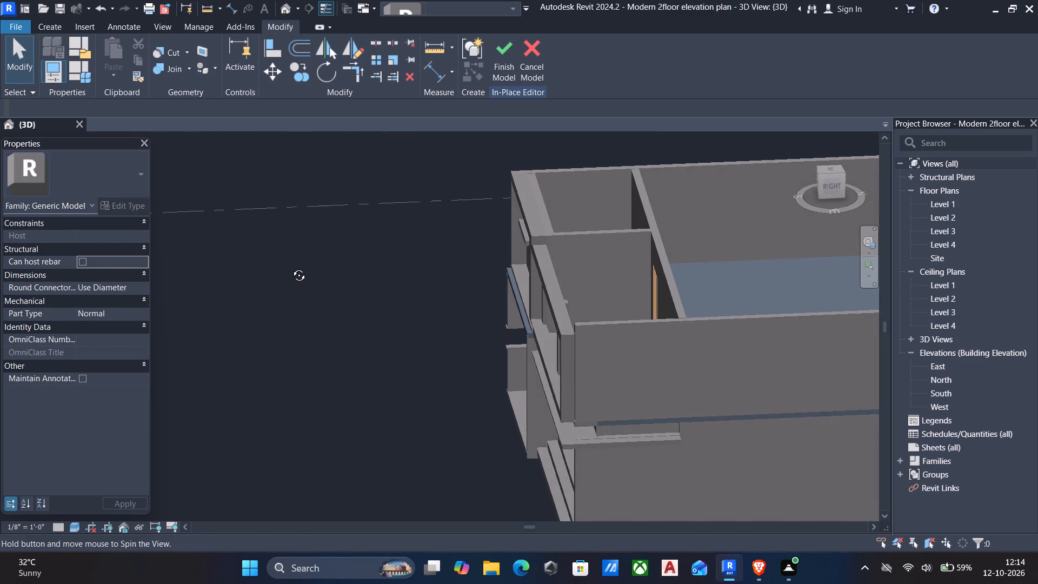
pyautogui.keyDown('shift'); pyautogui.moveTo(291, 267); pyautogui.dragTo(292, 233, button='middle'); pyautogui.keyUp('shift')
pyautogui.click(45, 28)
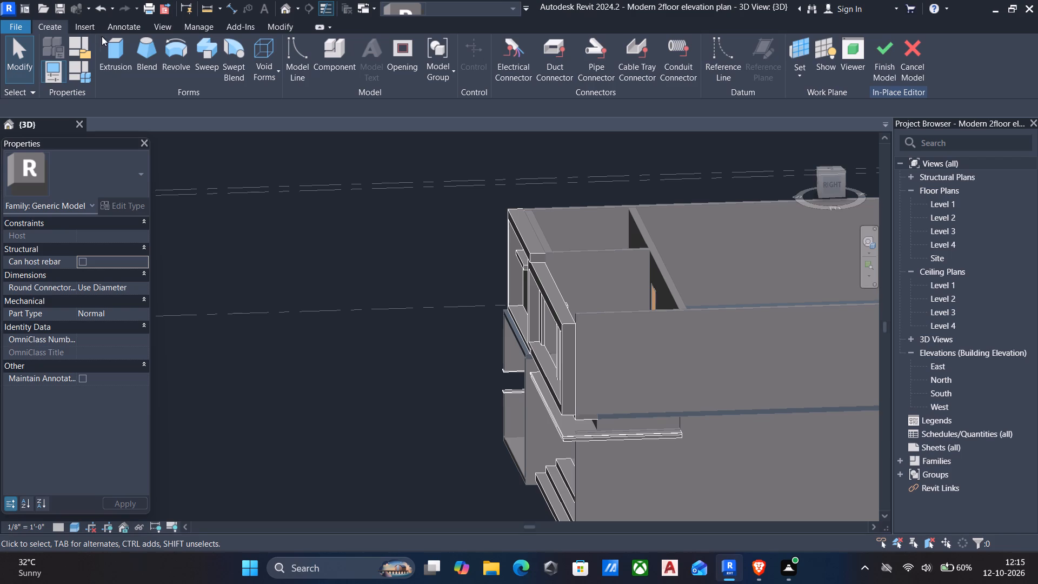
pyautogui.click(105, 43)
pyautogui.keyDown('shift'); pyautogui.moveTo(640, 300); pyautogui.dragTo(556, 313, button='middle'); pyautogui.keyUp('shift')
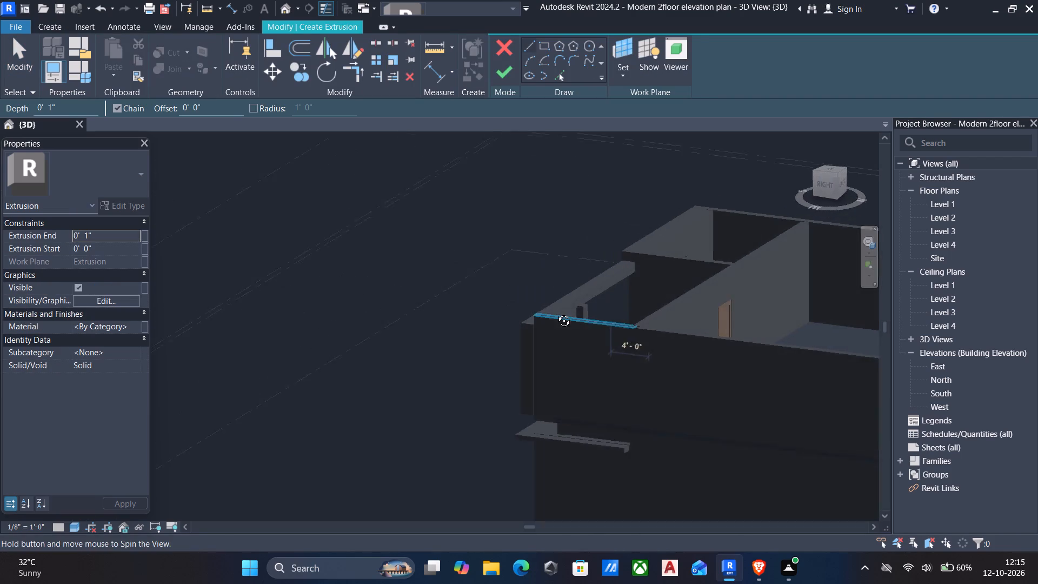
pyautogui.keyDown('shift'); pyautogui.moveTo(556, 313); pyautogui.dragTo(552, 314, button='middle'); pyautogui.keyUp('shift')
pyautogui.click(620, 71)
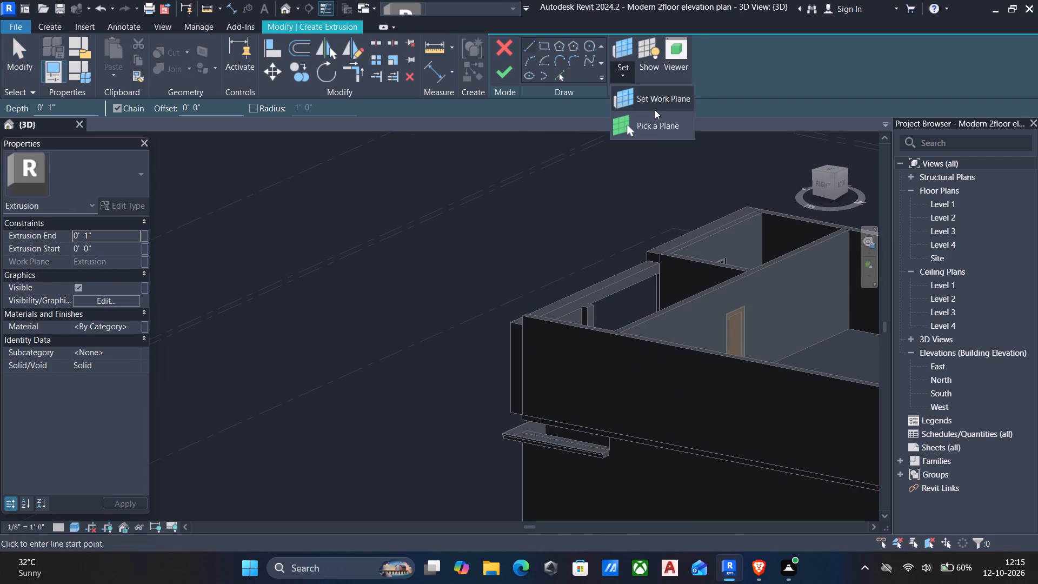
pyautogui.click(656, 120)
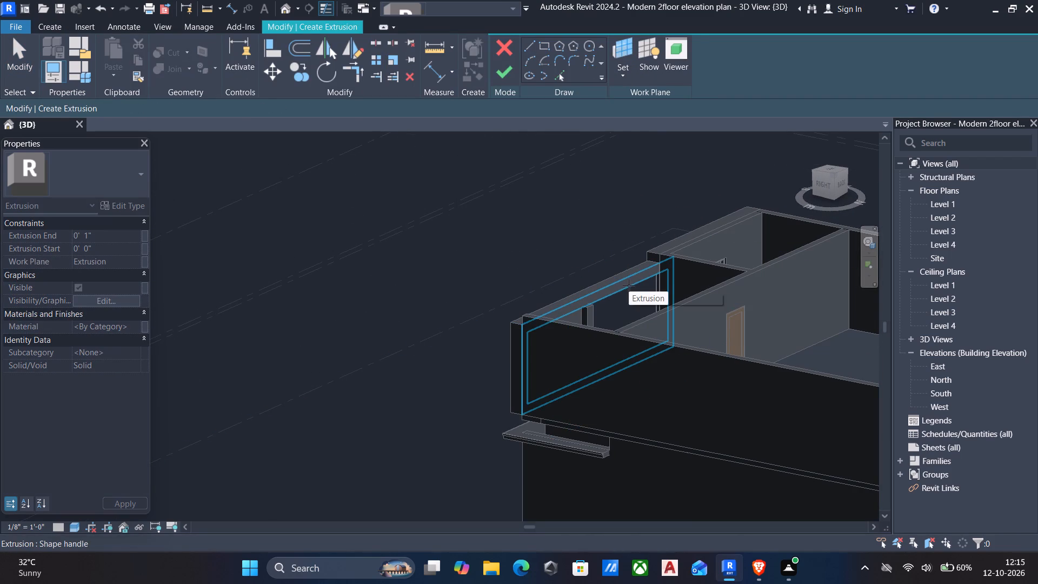
pyautogui.click(629, 286)
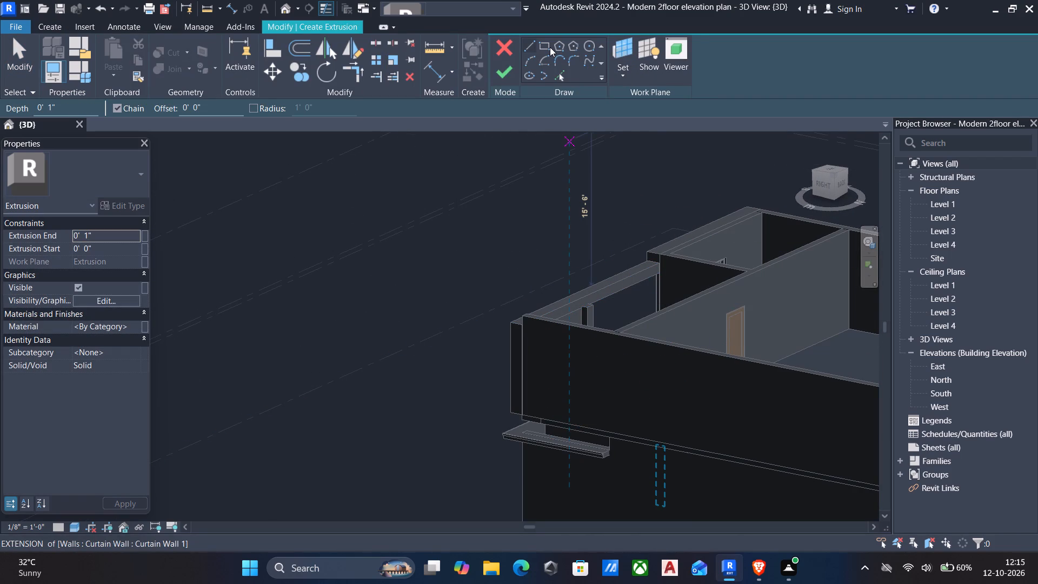
# Sketch a rectangle about 2'-6" by 1'-0" at the inner end of the balcony frame's top beam and extrude it 1".
pyautogui.click(542, 41)
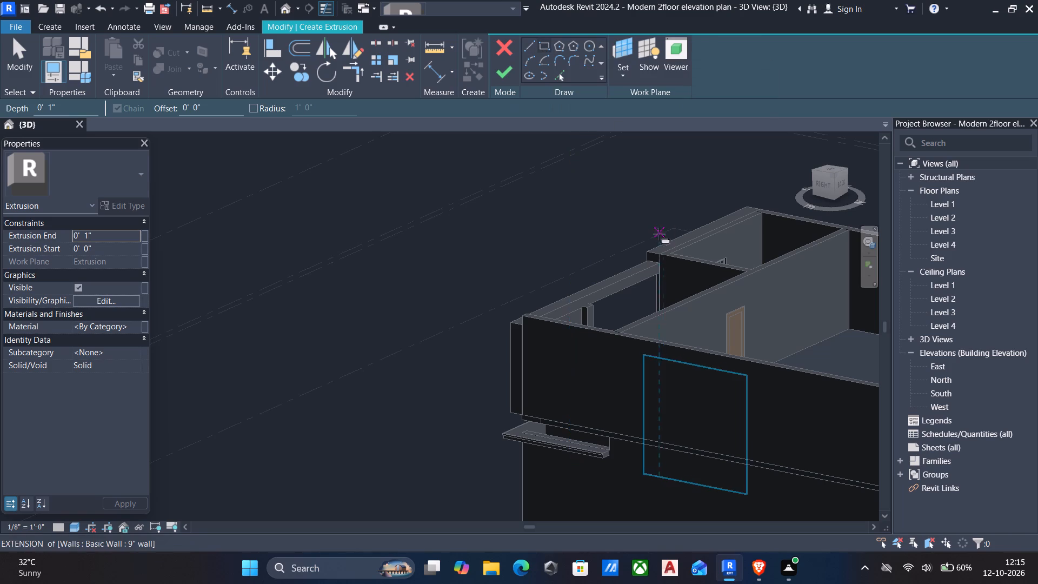
pyautogui.scroll(6, 658, 244)
pyautogui.scroll(5, 656, 310)
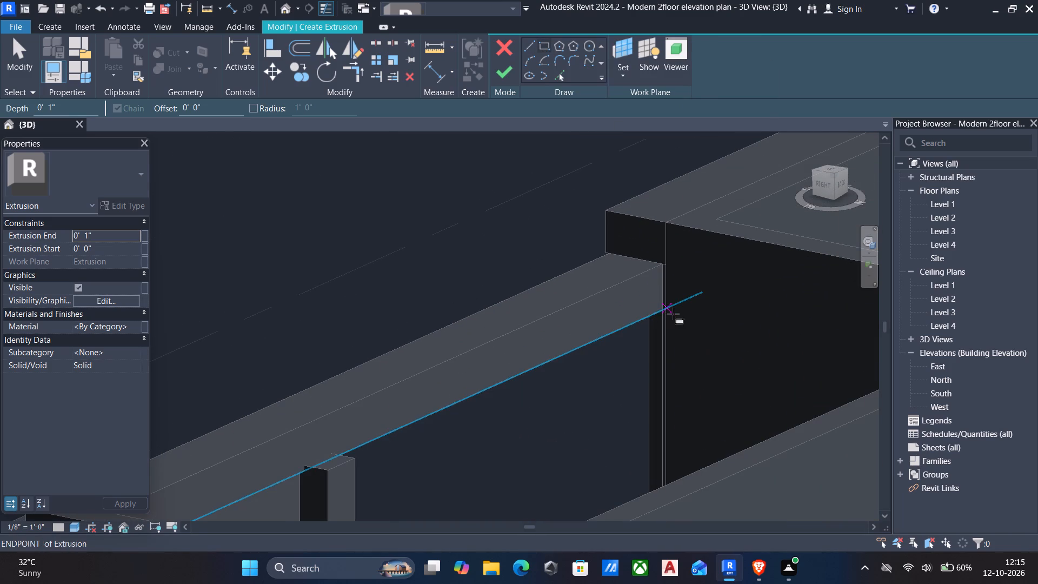
pyautogui.click(661, 311)
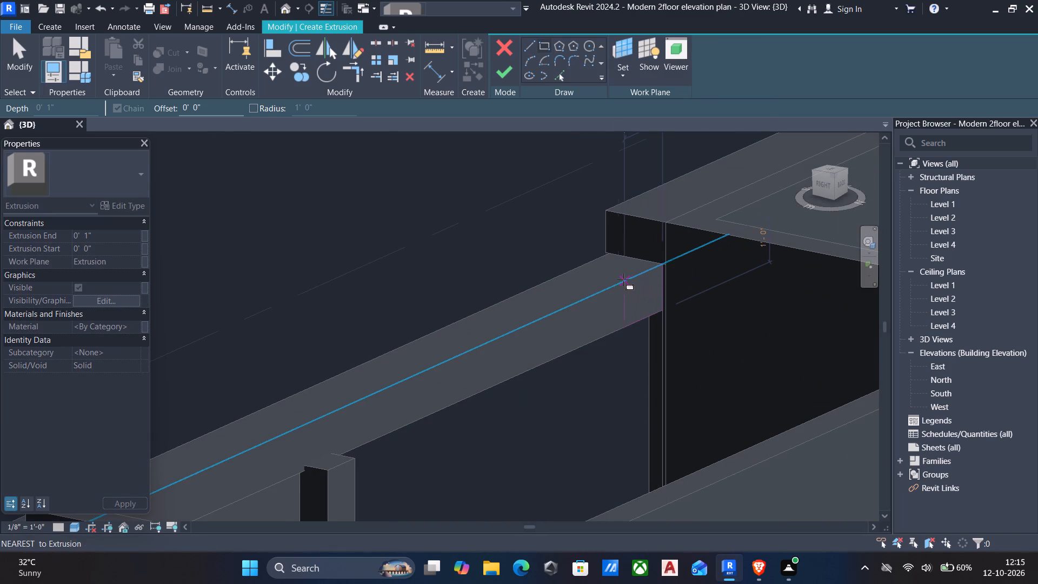
pyautogui.click(596, 295)
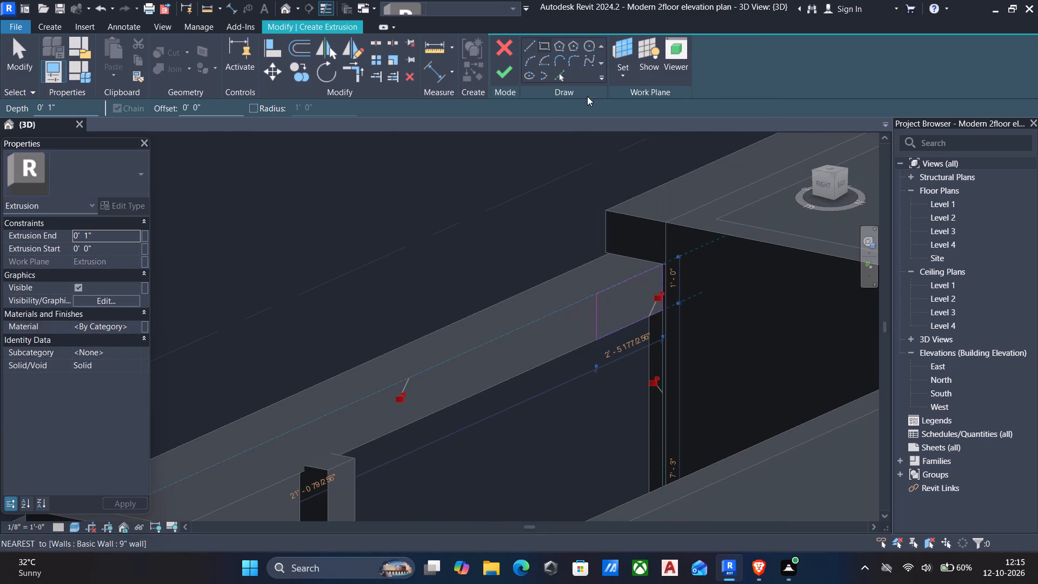
pyautogui.press('Escape')
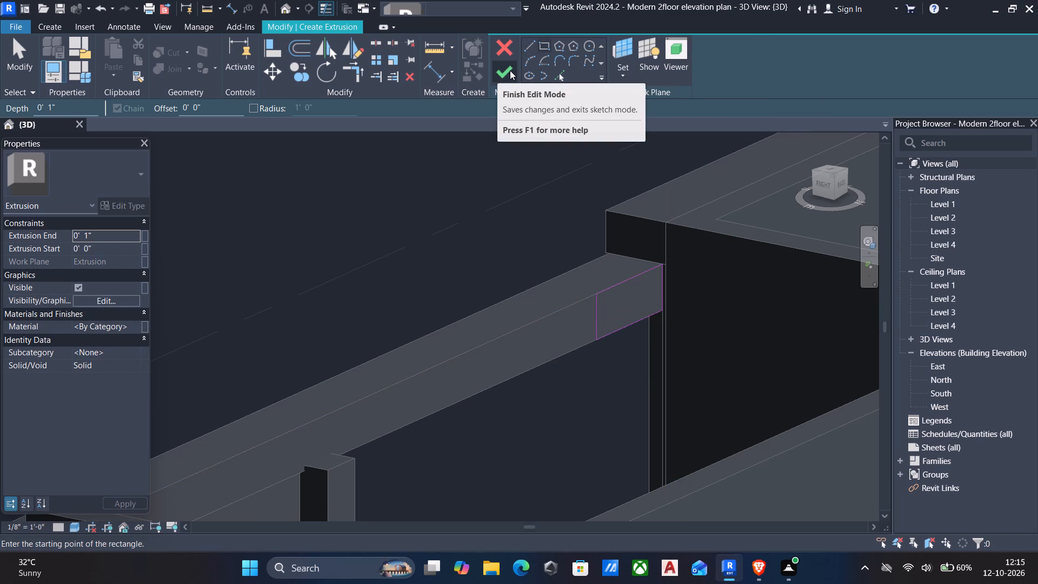
pyautogui.click(510, 70)
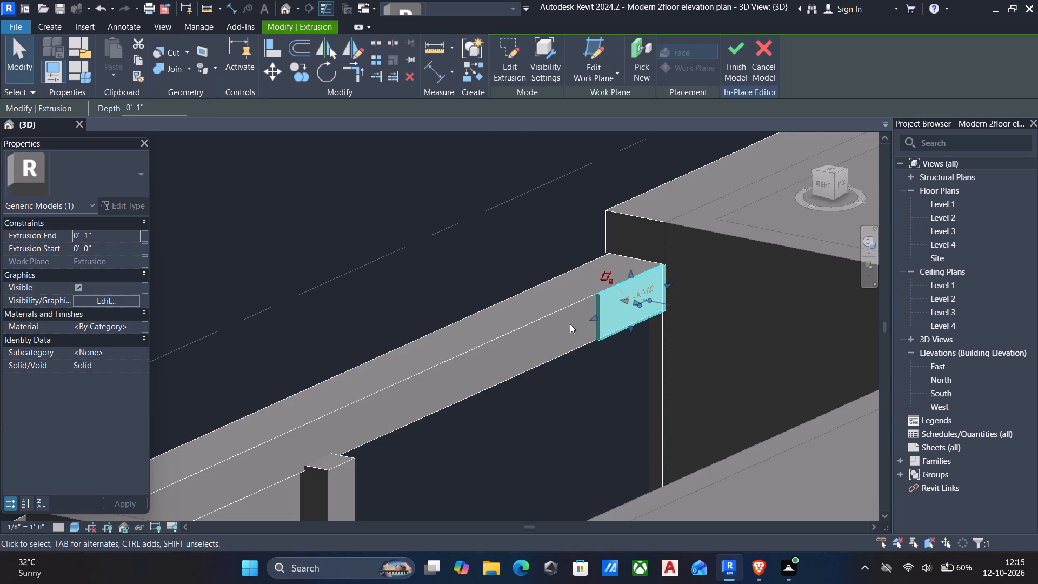
# Align the free end of the new beam extrusion to the side wall at the opposite end of the balcony.
pyautogui.scroll(-7, 591, 330)
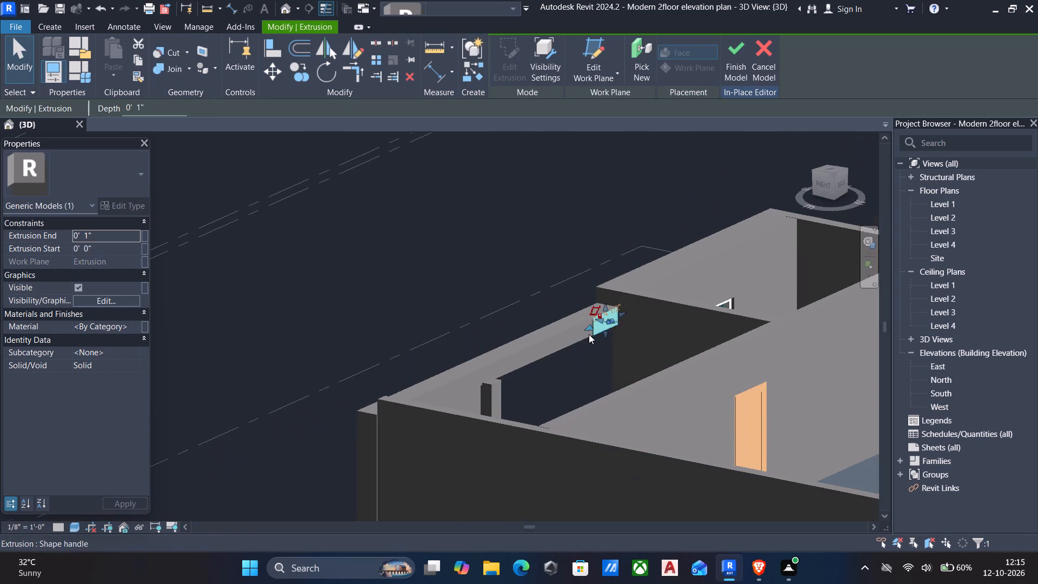
pyautogui.keyDown('shift'); pyautogui.moveTo(578, 340); pyautogui.dragTo(420, 386, button='middle'); pyautogui.keyUp('shift')
pyautogui.scroll(2, 436, 376)
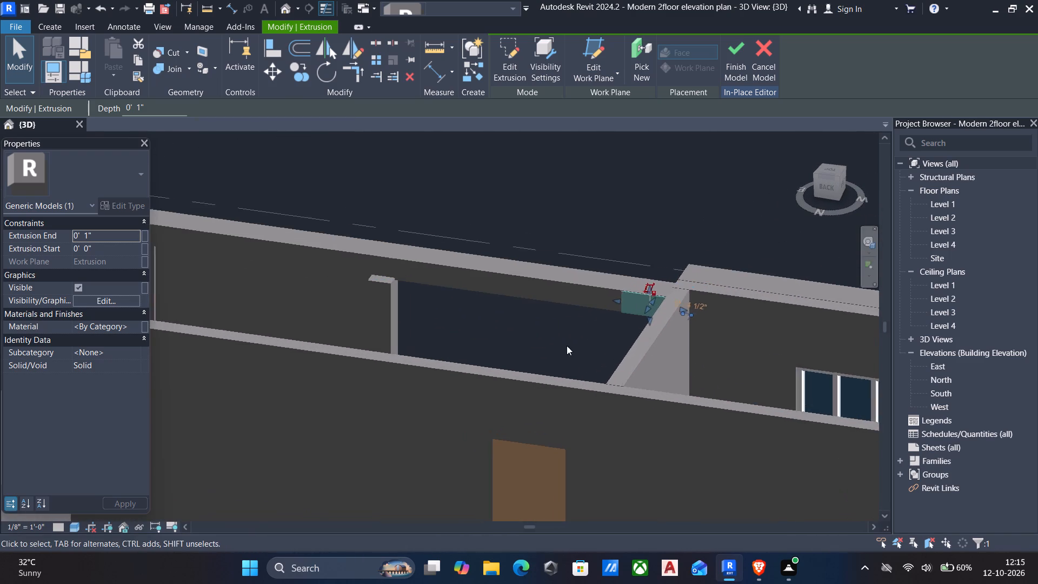
pyautogui.scroll(1, 567, 346)
pyautogui.press('Escape')
pyautogui.moveTo(567, 322); pyautogui.dragTo(809, 318, button='middle')
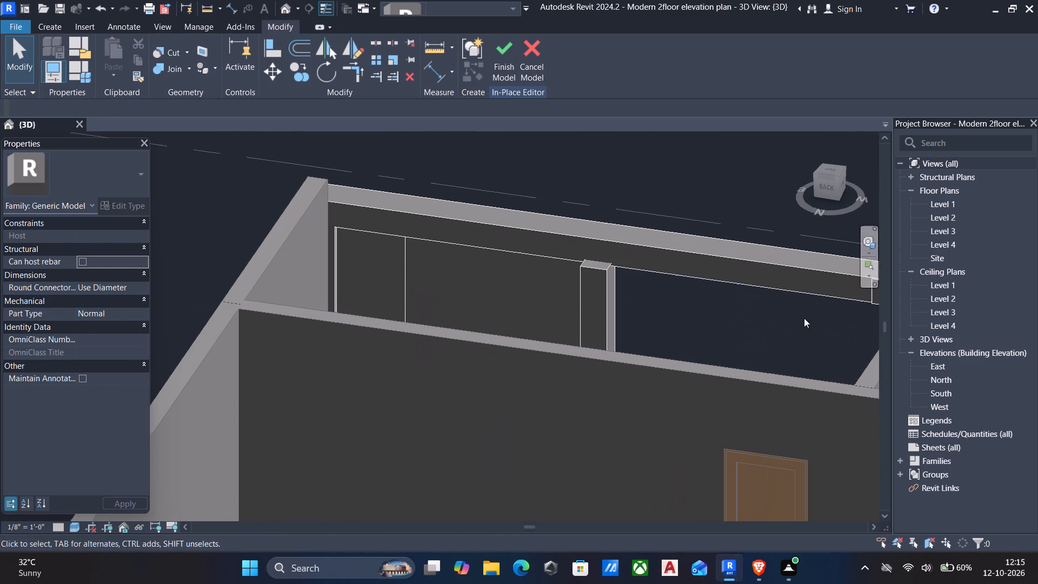
pyautogui.write('al')
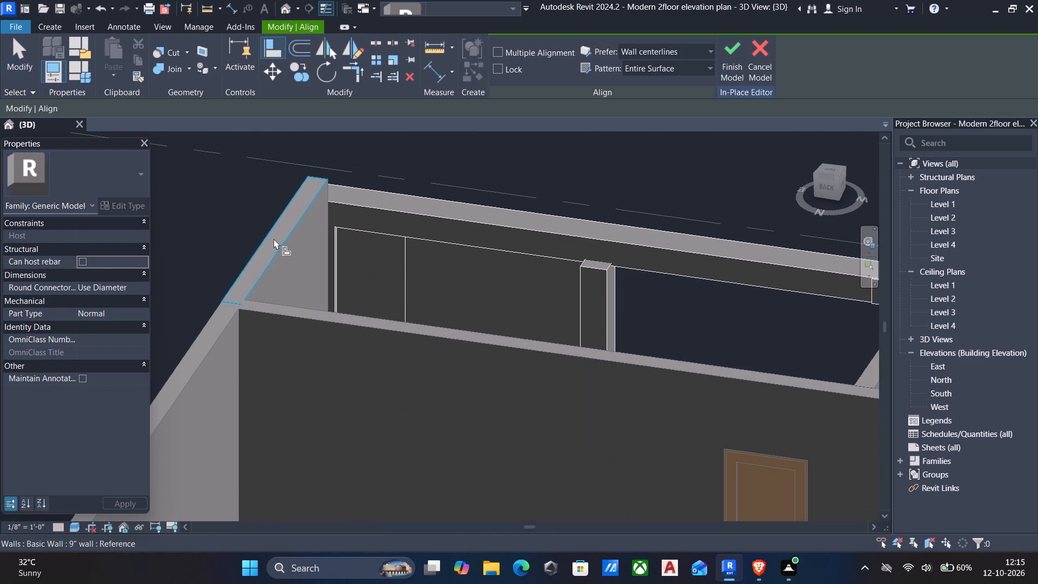
pyautogui.click(298, 231)
pyautogui.scroll(-4, 502, 265)
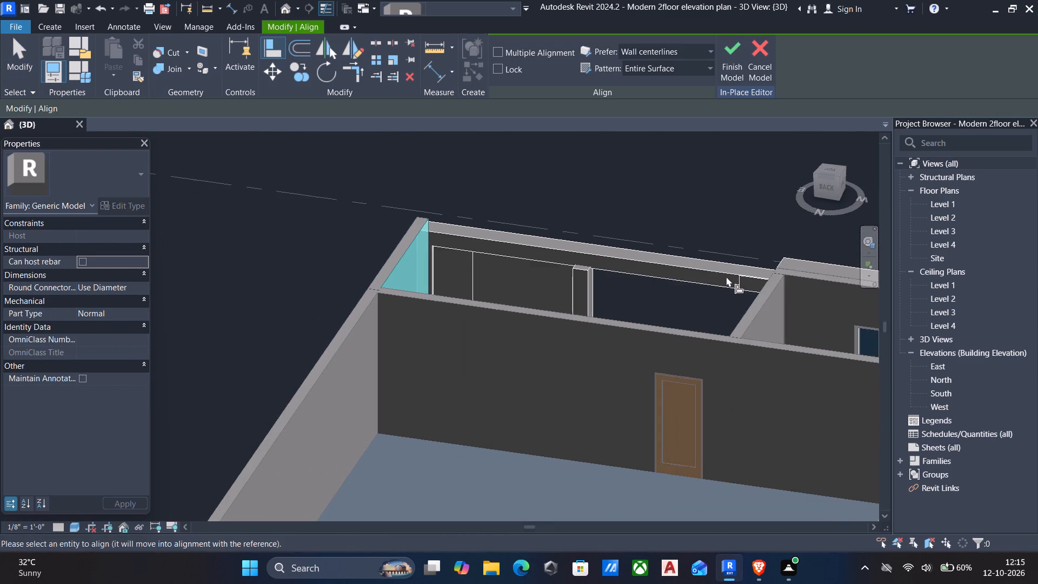
pyautogui.scroll(1, 726, 276)
pyautogui.click(739, 281)
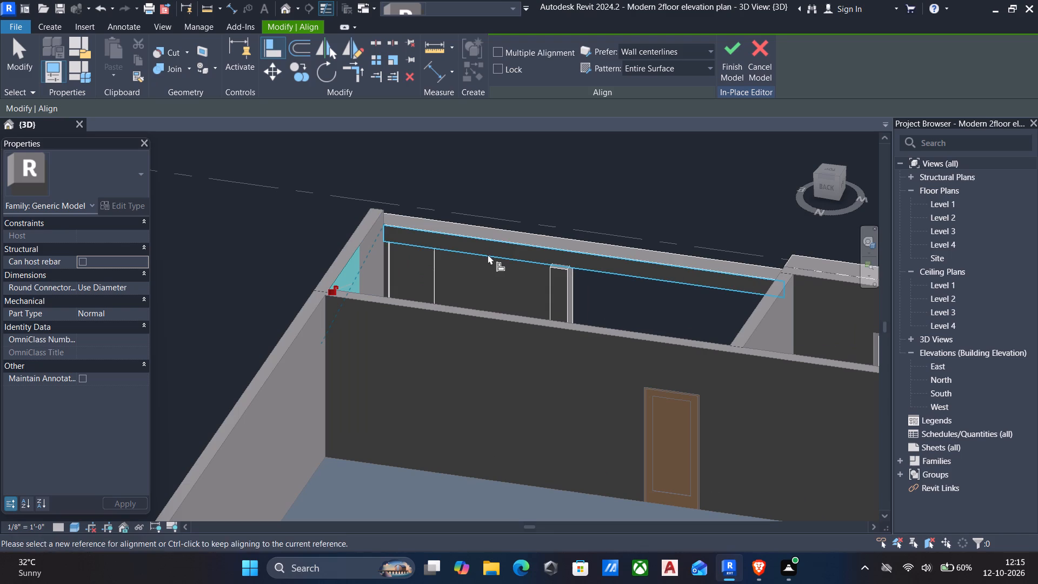
# Align the beam extrusion's rear face to the wall behind the balcony, so that it spans the balcony as a roof slab.
pyautogui.scroll(-1, 449, 264)
pyautogui.keyDown('shift'); pyautogui.moveTo(476, 351); pyautogui.dragTo(599, 419, button='middle'); pyautogui.keyUp('shift')
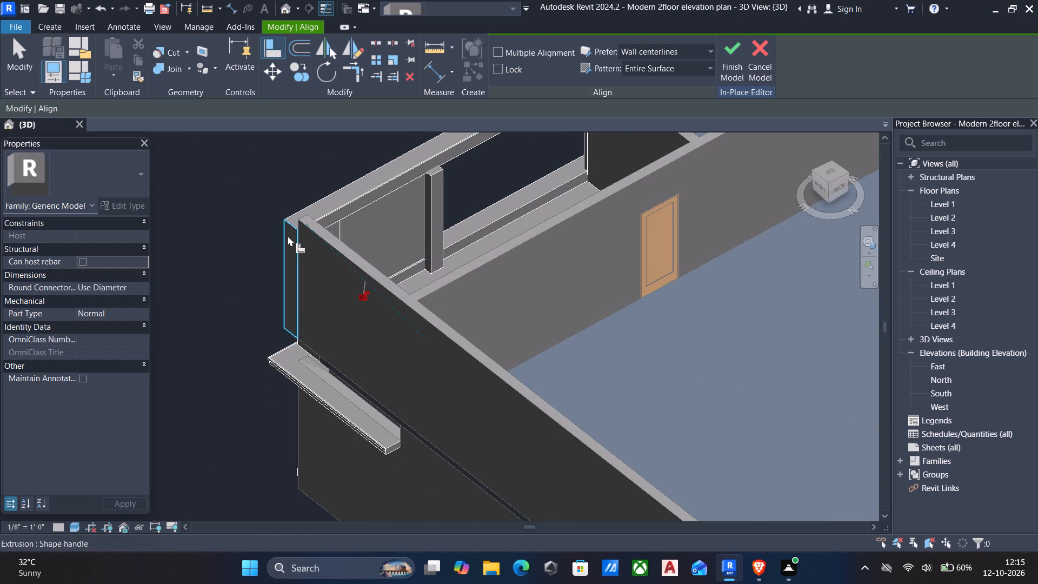
pyautogui.keyDown('shift'); pyautogui.moveTo(279, 229); pyautogui.dragTo(430, 194, button='middle'); pyautogui.keyUp('shift')
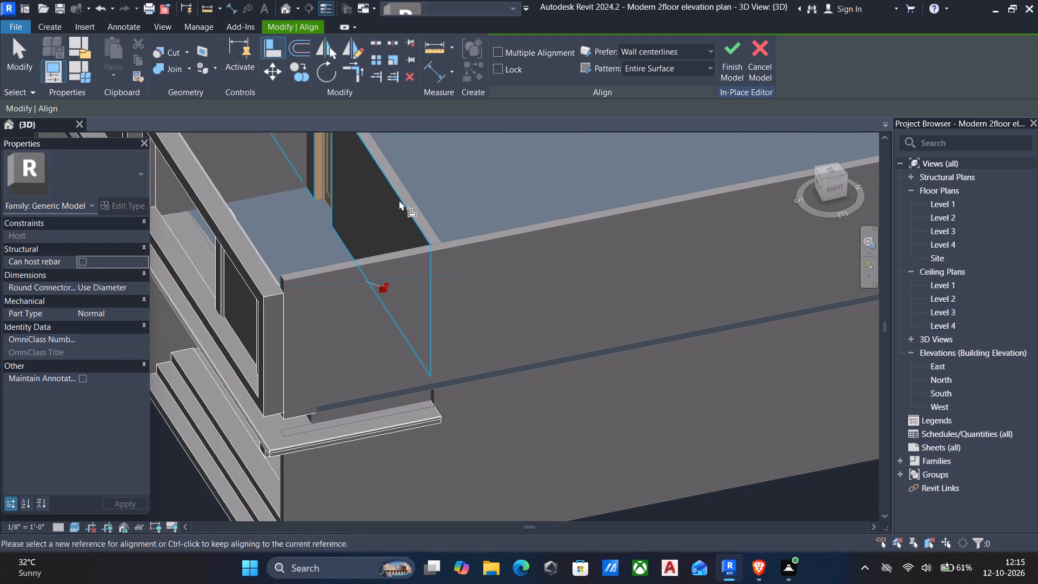
pyautogui.click(399, 200)
pyautogui.scroll(-5, 585, 356)
pyautogui.moveTo(579, 342); pyautogui.dragTo(617, 371, button='middle')
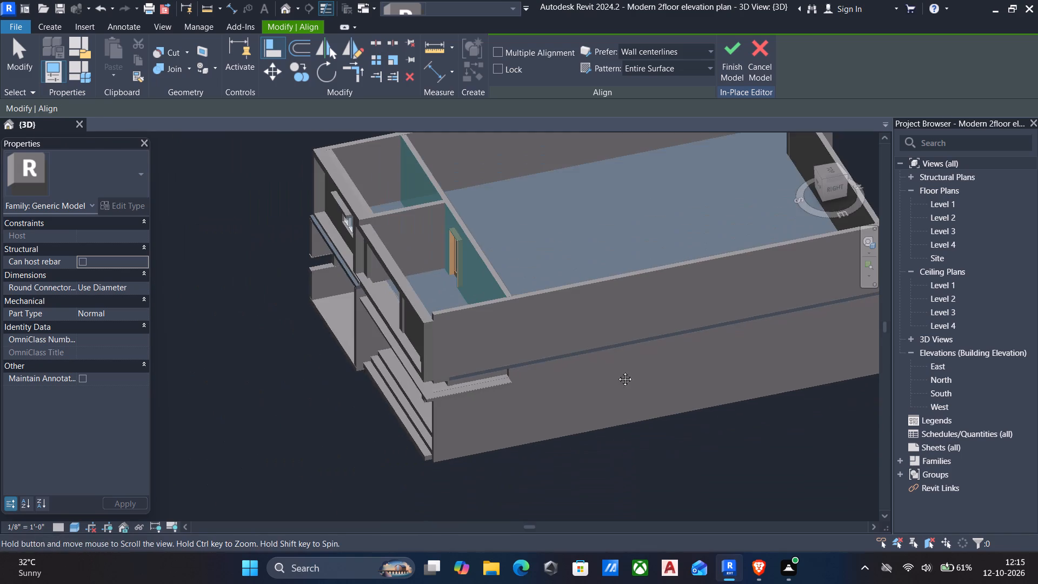
pyautogui.moveTo(617, 371); pyautogui.dragTo(657, 420, button='middle')
pyautogui.scroll(6, 650, 415)
pyautogui.moveTo(573, 448); pyautogui.dragTo(659, 384, button='middle')
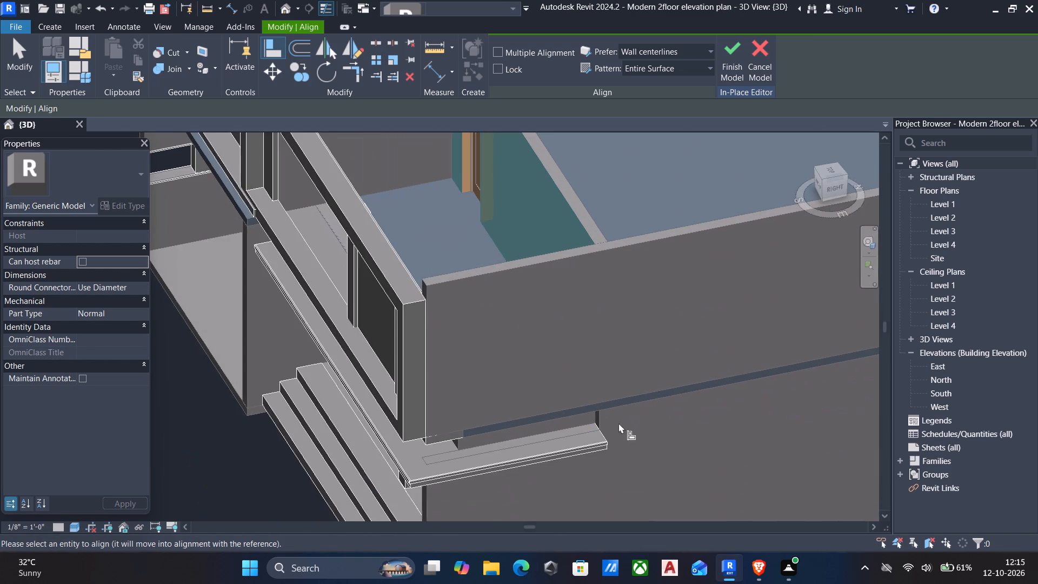
pyautogui.scroll(6, 523, 422)
pyautogui.scroll(-3, 582, 436)
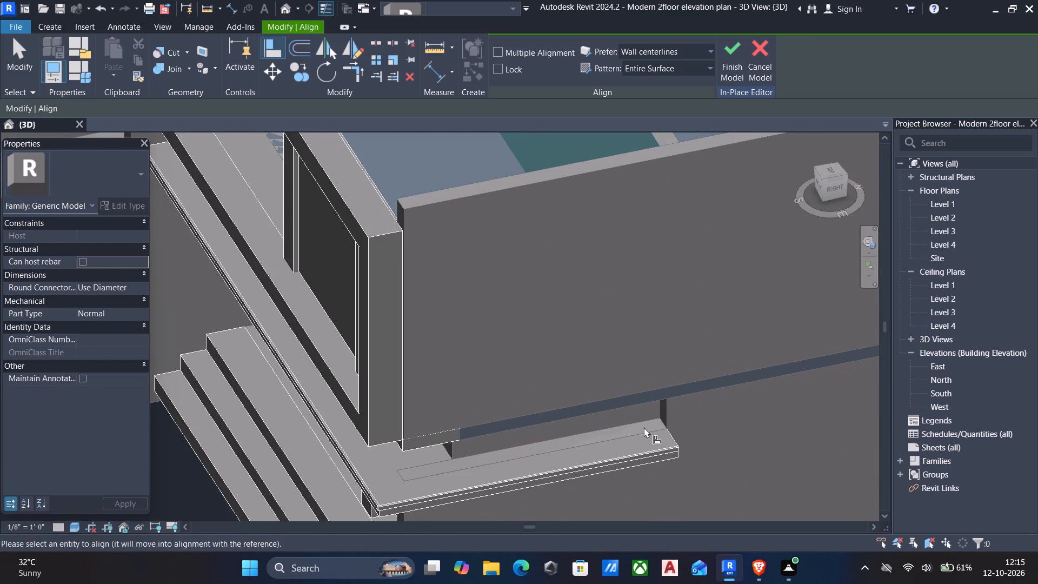
pyautogui.scroll(7, 594, 425)
pyautogui.scroll(-8, 595, 425)
pyautogui.scroll(-5, 643, 415)
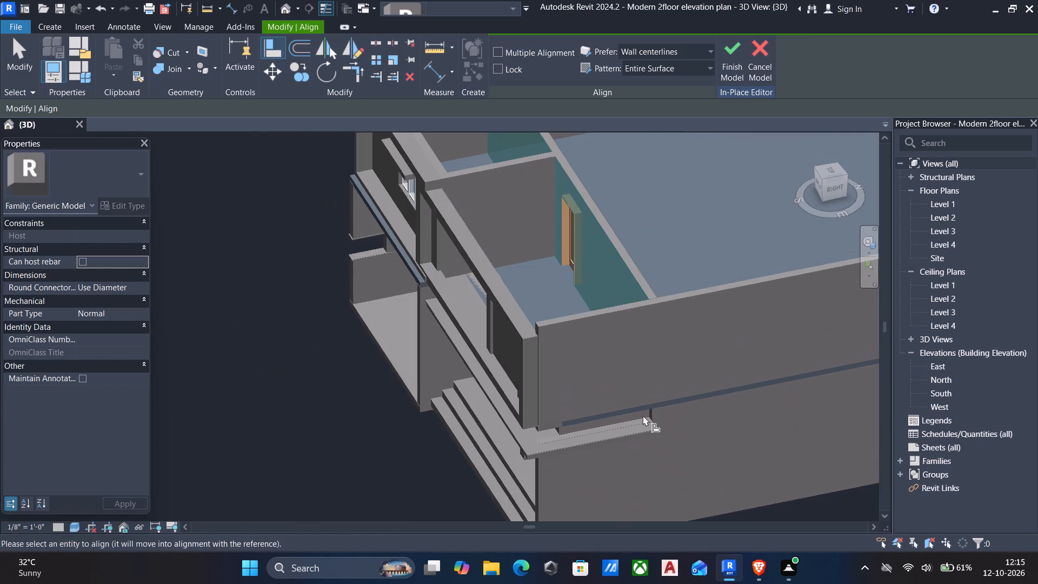
pyautogui.keyDown('shift'); pyautogui.scroll(-3, 636, 394); pyautogui.keyUp('shift')
pyautogui.keyDown('shift'); pyautogui.moveTo(636, 373); pyautogui.dragTo(548, 384, button='middle'); pyautogui.keyUp('shift')
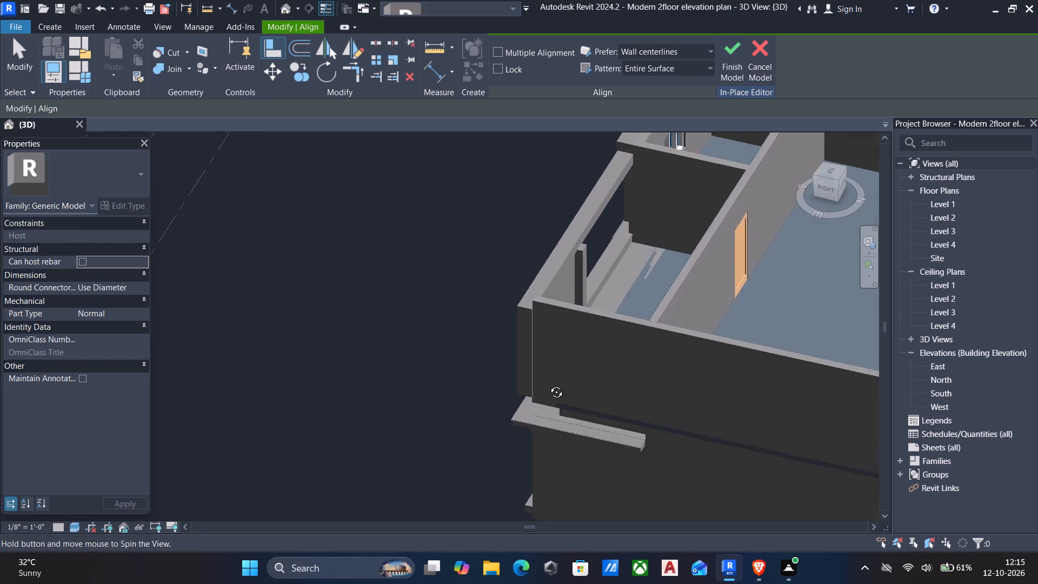
pyautogui.keyDown('shift'); pyautogui.moveTo(548, 384); pyautogui.dragTo(544, 388, button='middle'); pyautogui.keyUp('shift')
pyautogui.scroll(2, 618, 310)
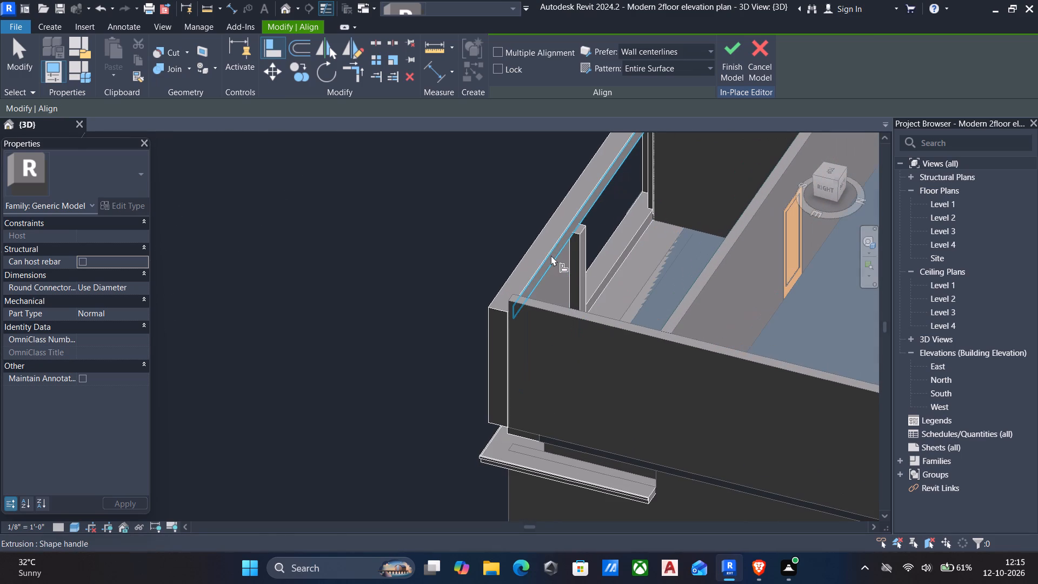
pyautogui.click(551, 255)
pyautogui.press('Escape')
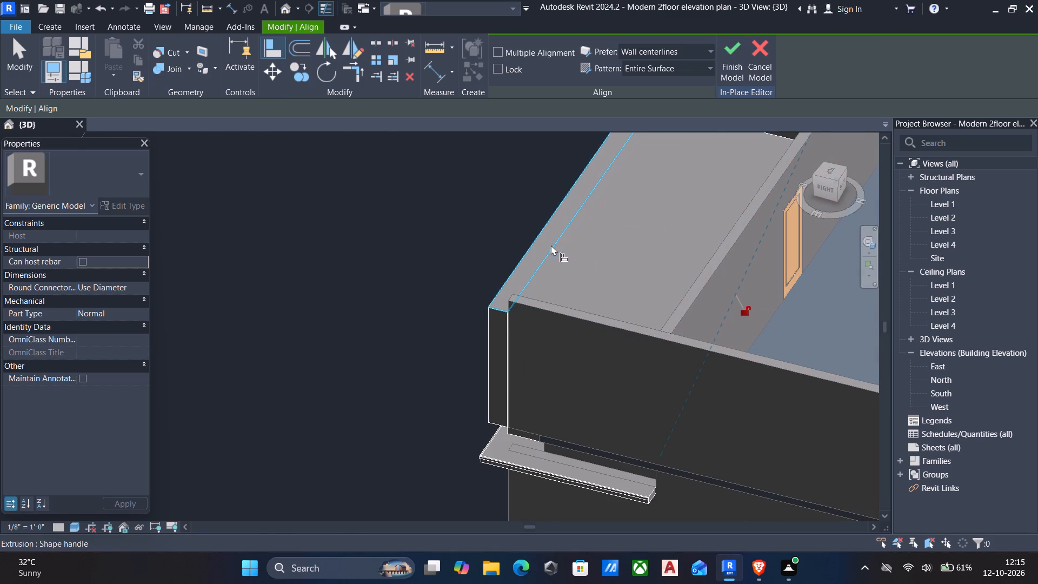
# Finish the in-place model containing the balcony column, panel and roof slab.
pyautogui.scroll(-7, 524, 269)
pyautogui.keyDown('shift'); pyautogui.middleClick(523, 272); pyautogui.keyUp('shift')
pyautogui.keyDown('shift'); pyautogui.moveTo(731, 188); pyautogui.dragTo(736, 193, button='middle'); pyautogui.keyUp('shift')
pyautogui.scroll(-1, 702, 235)
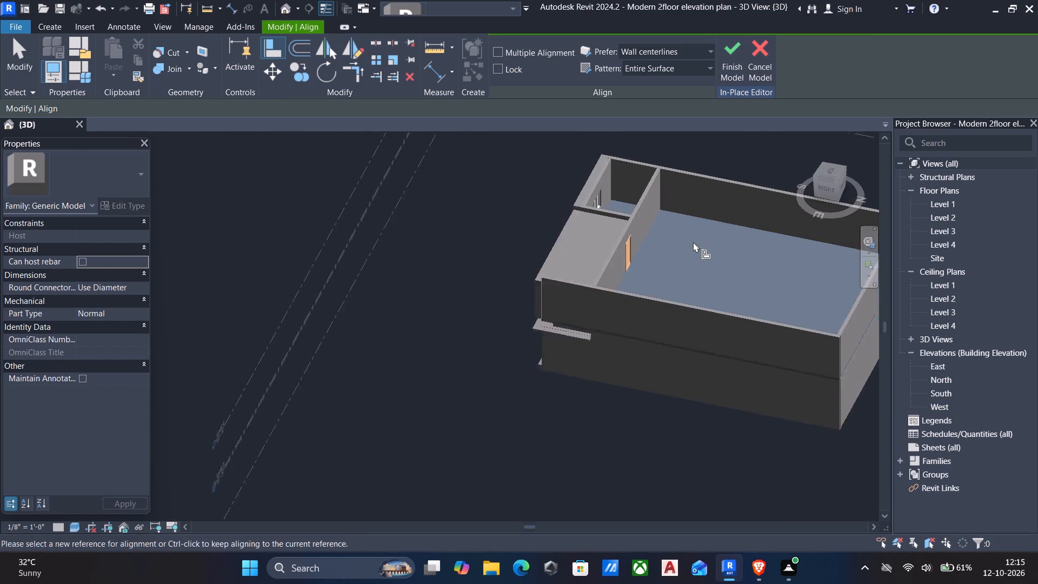
pyautogui.scroll(-1, 693, 242)
pyautogui.keyDown('shift'); pyautogui.moveTo(390, 334); pyautogui.dragTo(449, 309, button='right'); pyautogui.keyUp('shift')
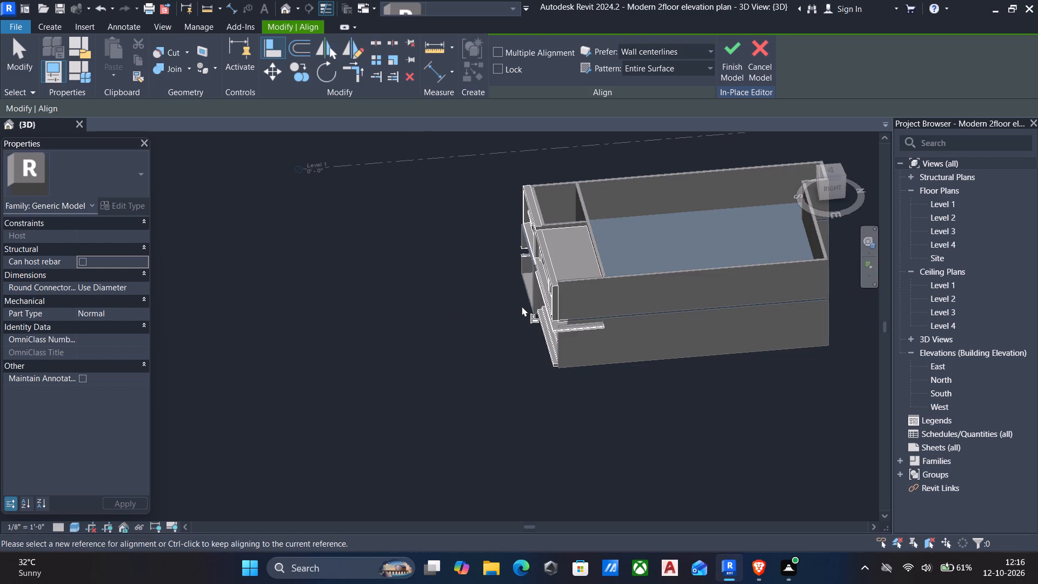
pyautogui.click(731, 54)
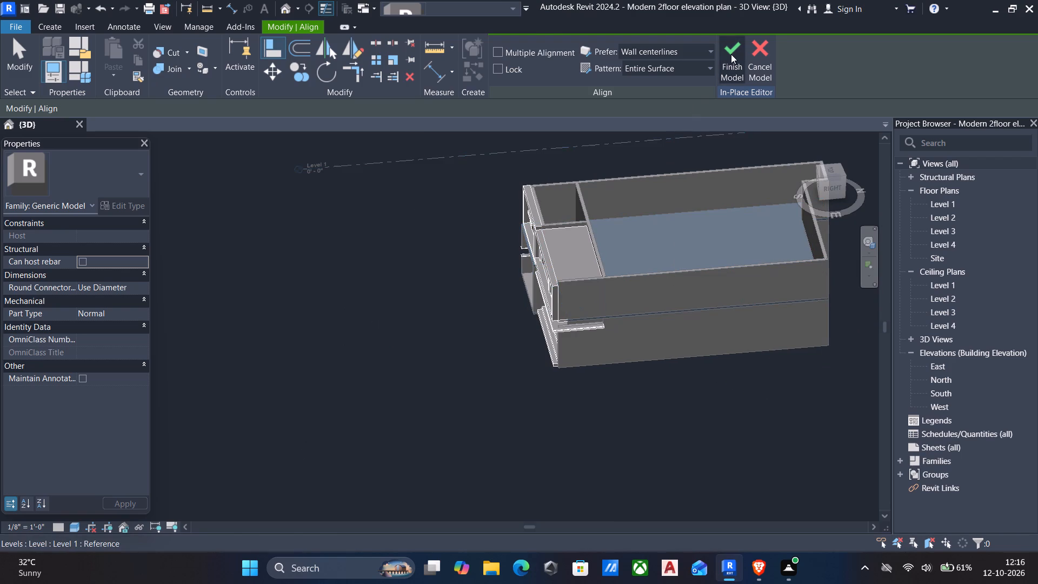
# Select the upper-storey 9" wall that runs behind the front balcony and window room.
pyautogui.scroll(-3, 626, 264)
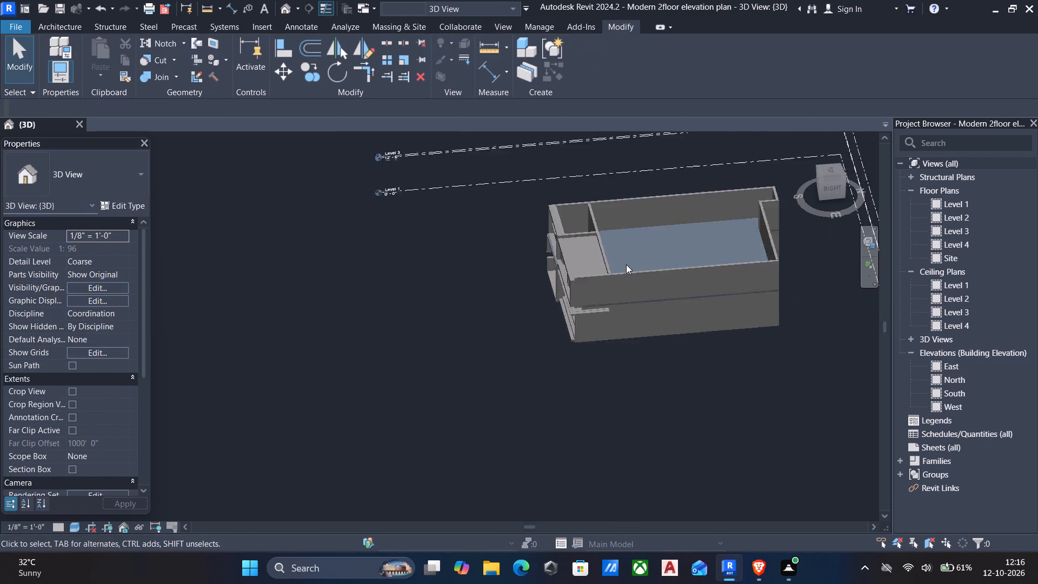
pyautogui.scroll(-1, 626, 264)
pyautogui.keyDown('shift'); pyautogui.moveTo(519, 289); pyautogui.dragTo(652, 255, button='middle'); pyautogui.keyUp('shift')
pyautogui.keyDown('shift'); pyautogui.moveTo(554, 275); pyautogui.dragTo(652, 255, button='right'); pyautogui.keyUp('shift')
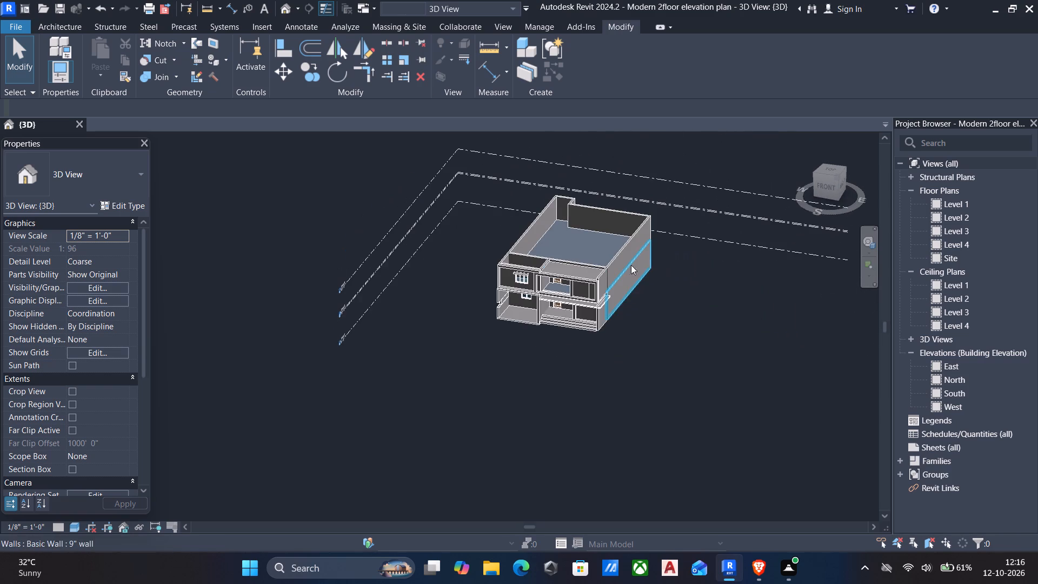
pyautogui.scroll(5, 560, 310)
pyautogui.moveTo(610, 289); pyautogui.dragTo(544, 403, button='middle')
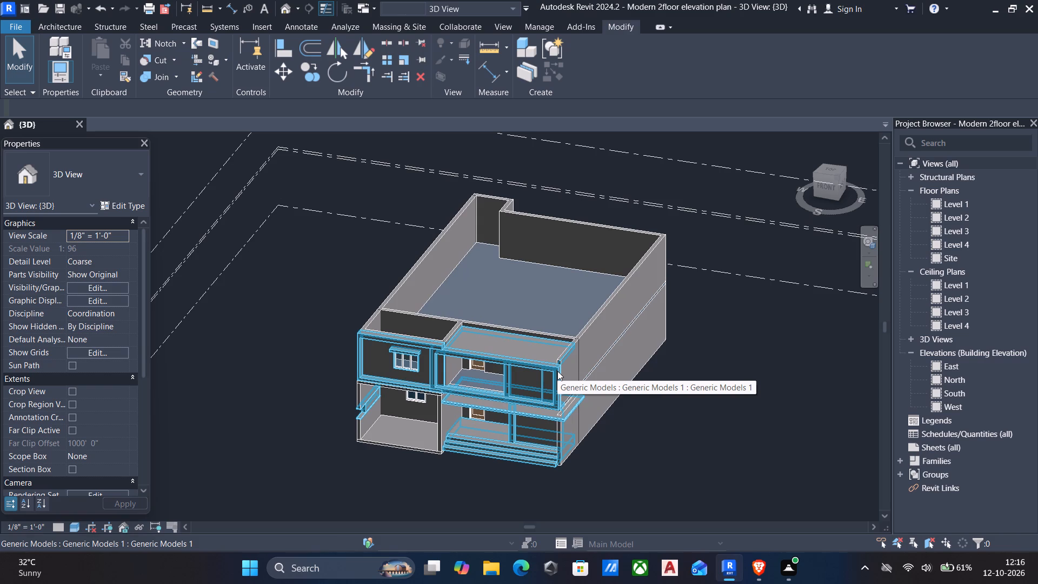
pyautogui.click(497, 325)
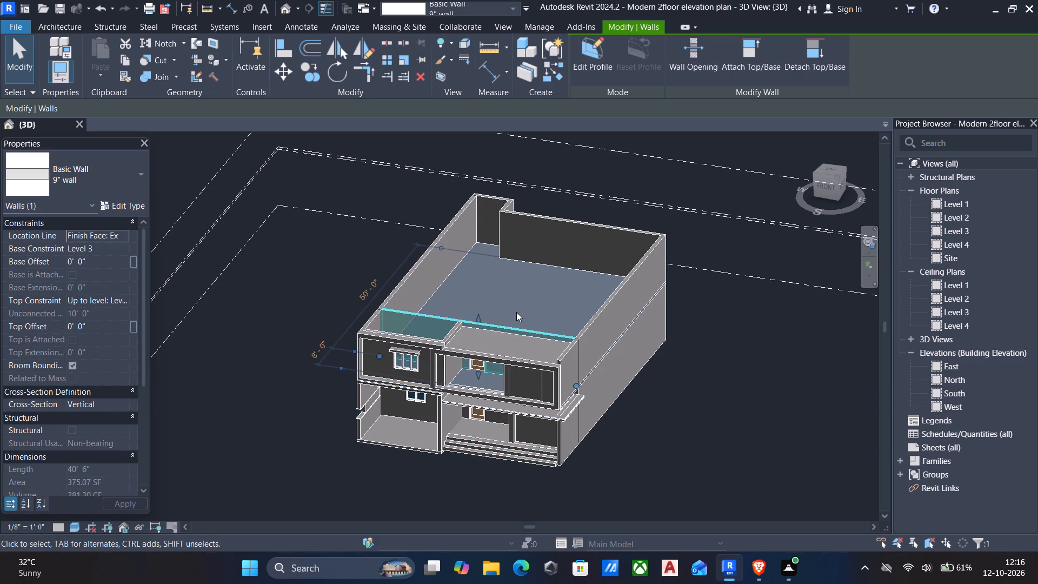
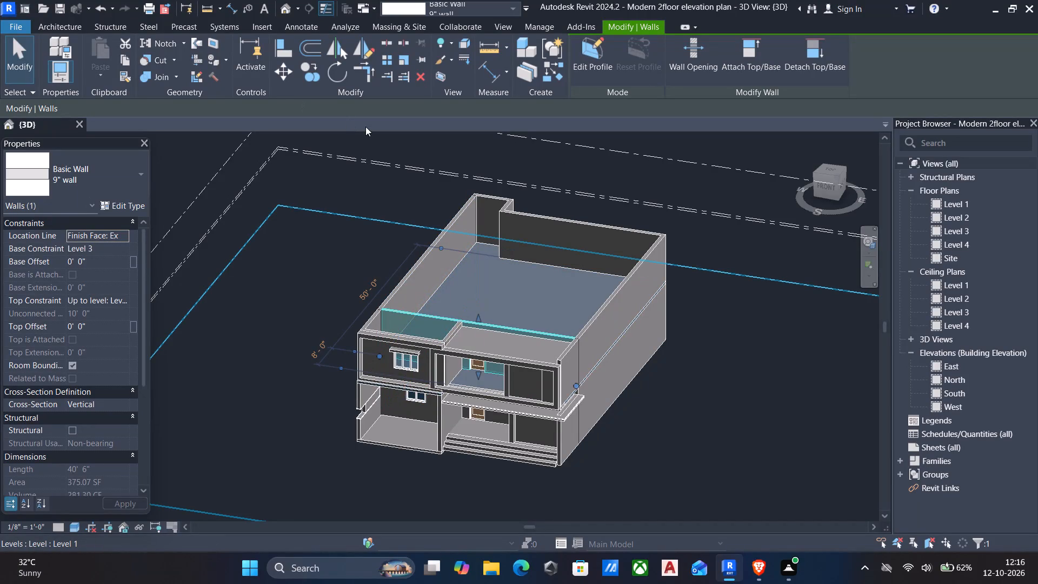
# Examine the completed upper balcony and front facade of the house from several angles and in straight front view.
pyautogui.press('Escape')
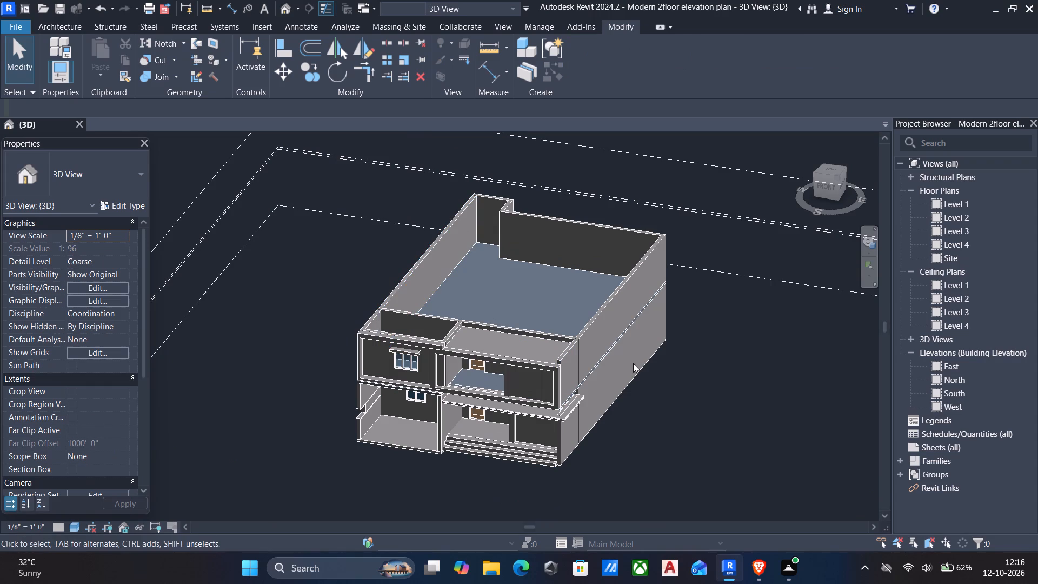
pyautogui.keyDown('shift'); pyautogui.moveTo(635, 357); pyautogui.dragTo(604, 339, button='middle'); pyautogui.keyUp('shift')
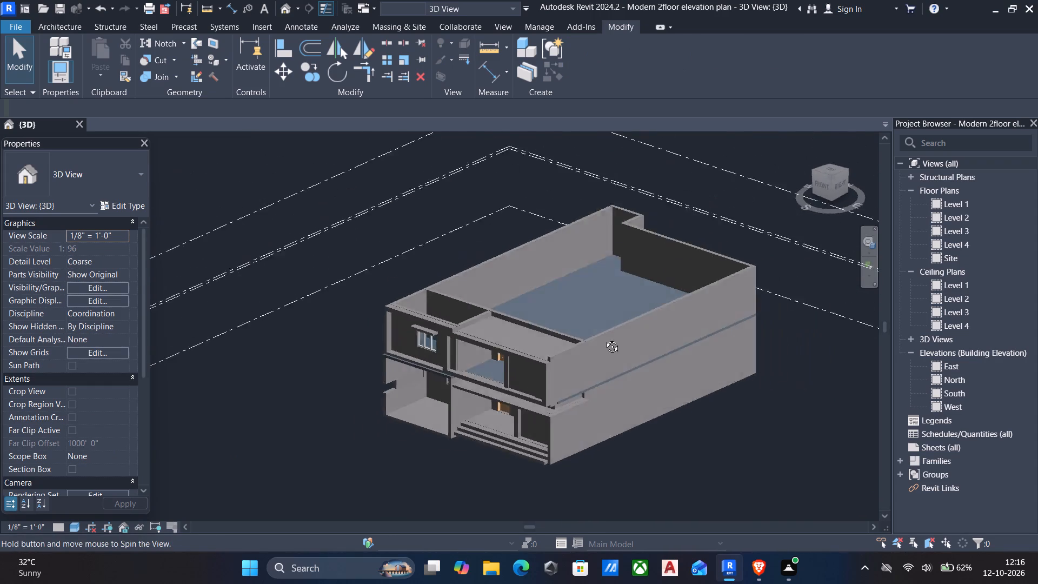
pyautogui.keyDown('shift'); pyautogui.moveTo(604, 339); pyautogui.dragTo(651, 323, button='middle'); pyautogui.keyUp('shift')
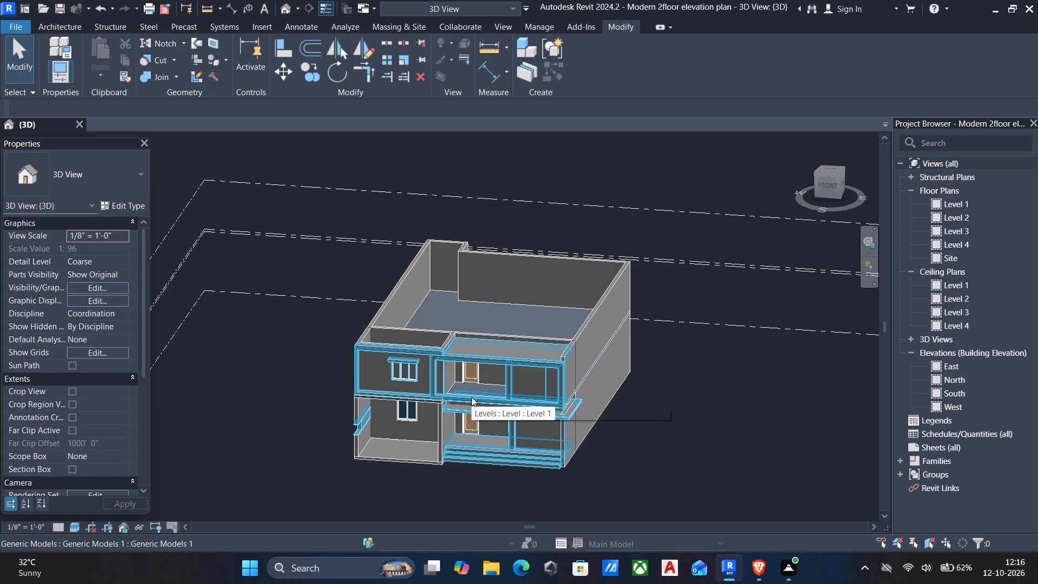
pyautogui.scroll(4, 471, 397)
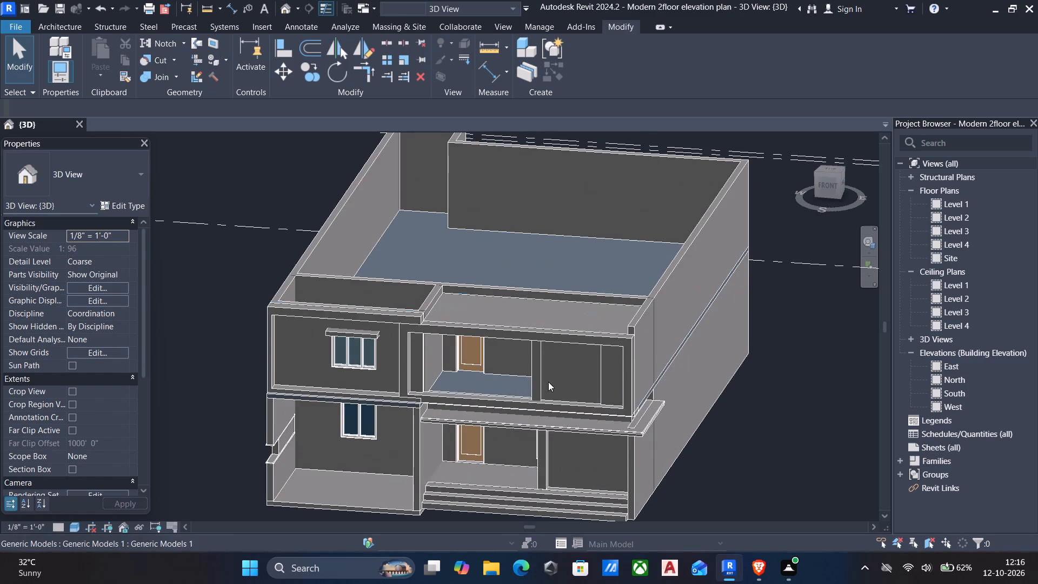
pyautogui.moveTo(548, 382); pyautogui.dragTo(638, 324, button='middle')
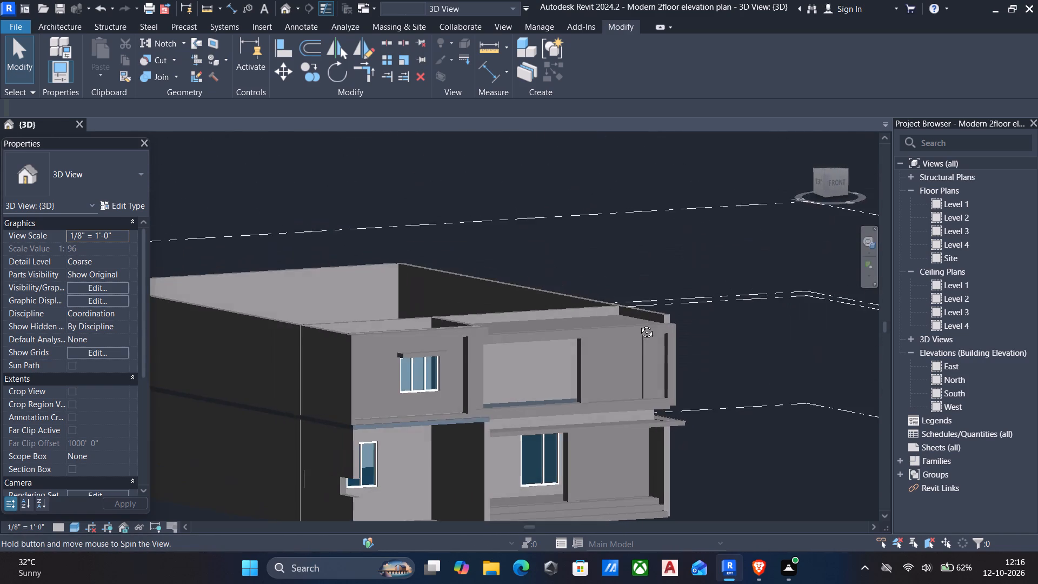
pyautogui.moveTo(638, 324); pyautogui.dragTo(591, 375, button='middle')
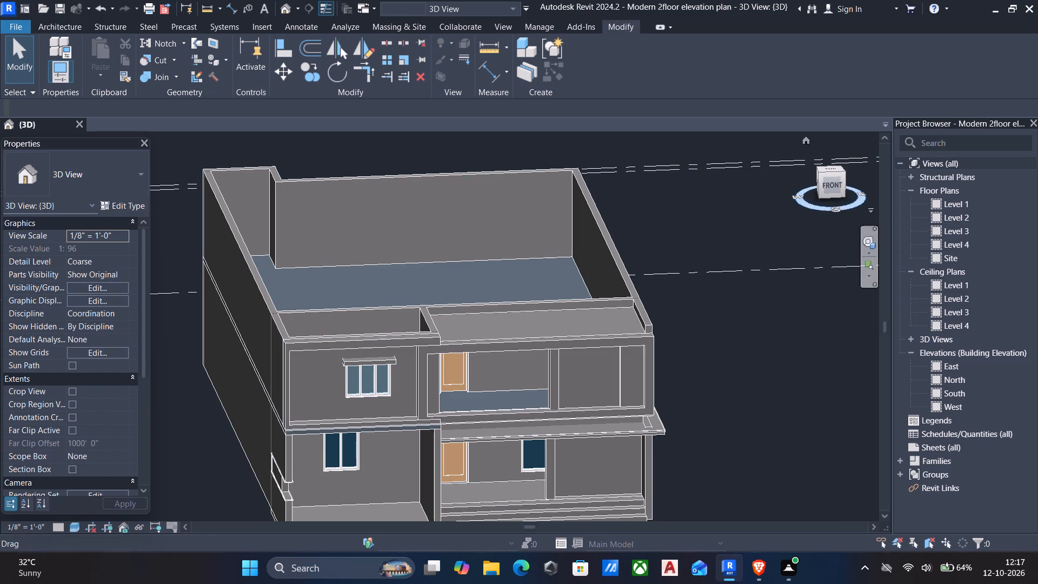
pyautogui.click(831, 187)
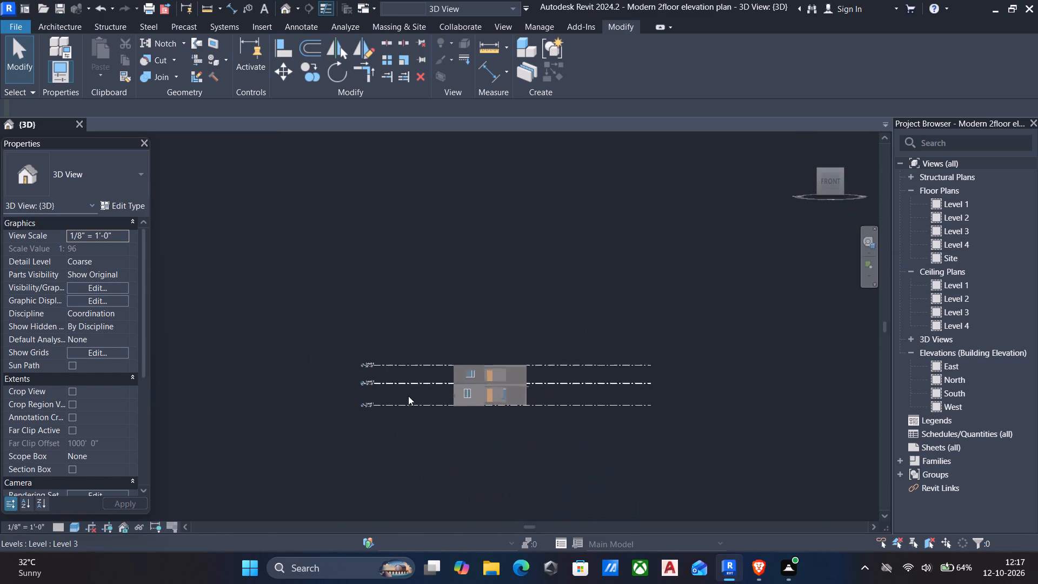
pyautogui.scroll(6, 422, 379)
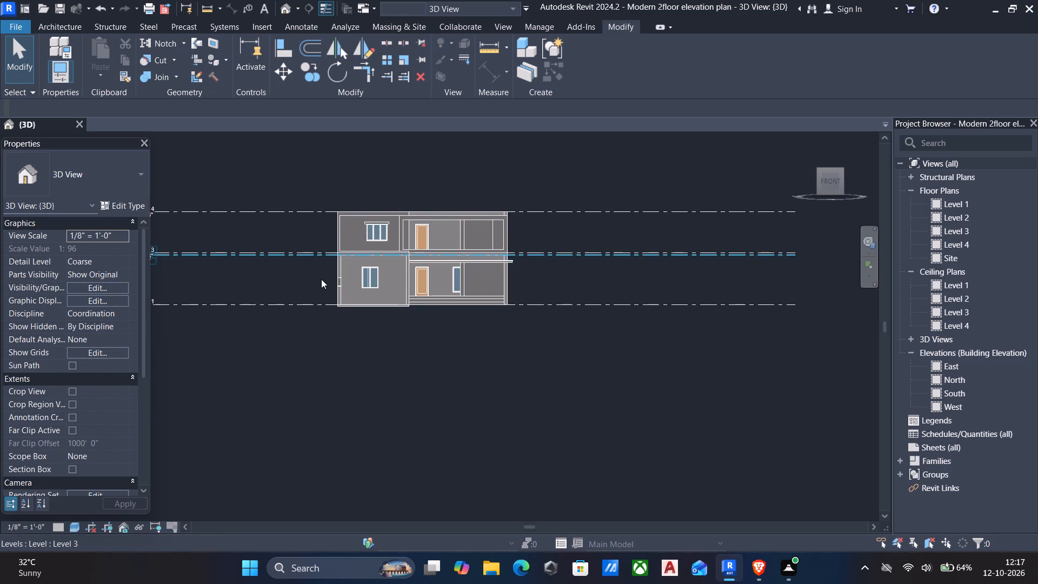
pyautogui.moveTo(321, 278); pyautogui.dragTo(320, 309, button='middle')
pyautogui.scroll(-1, 320, 309)
pyautogui.scroll(-2, 648, 311)
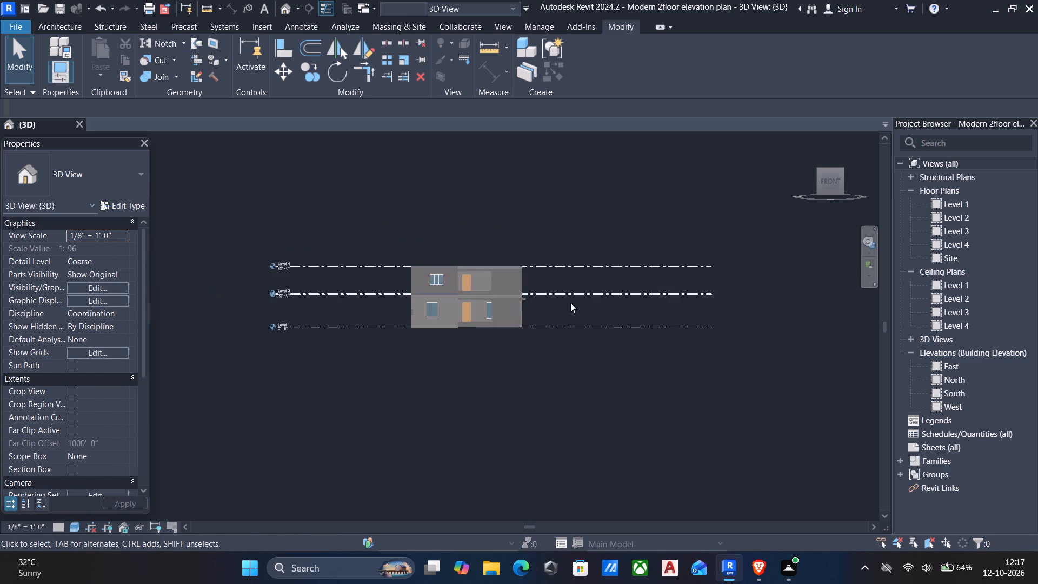
pyautogui.scroll(5, 311, 314)
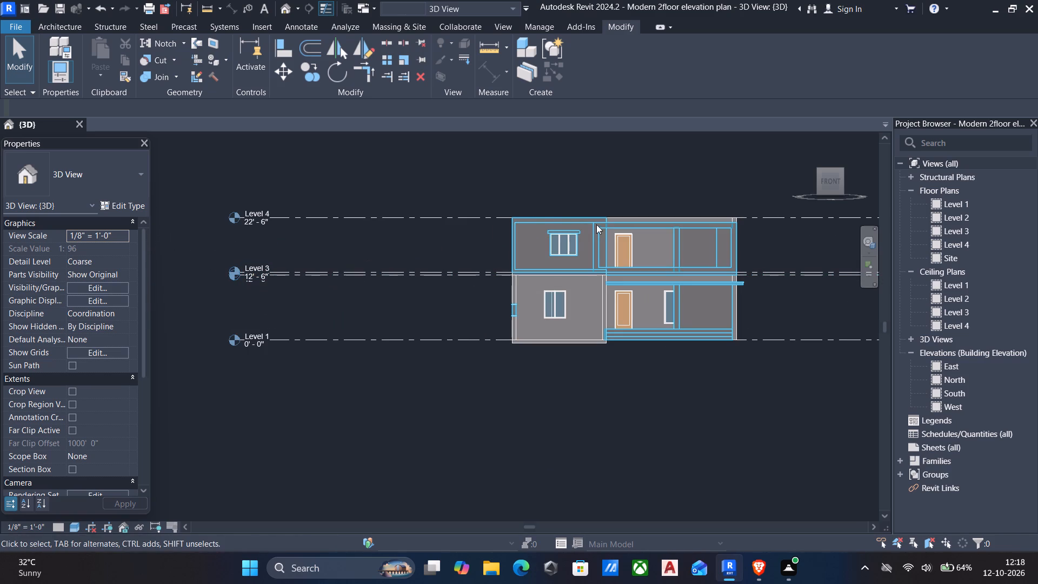
pyautogui.scroll(5, 525, 221)
pyautogui.scroll(-5, 408, 240)
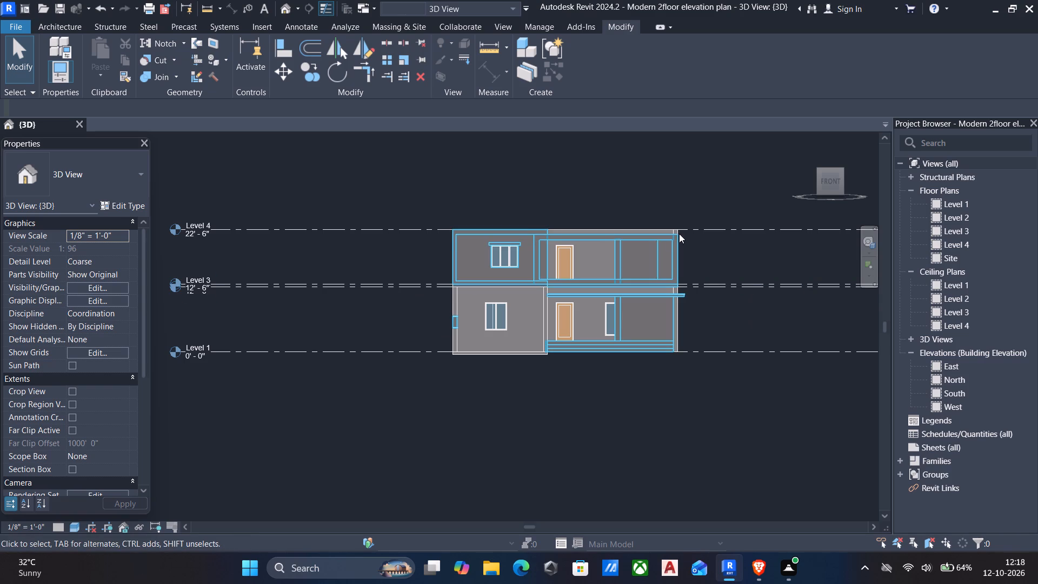
# In the South elevation, add a level at a 4' offset above Level 4, spanning the width of the existing level lines.
pyautogui.doubleClick(957, 391)
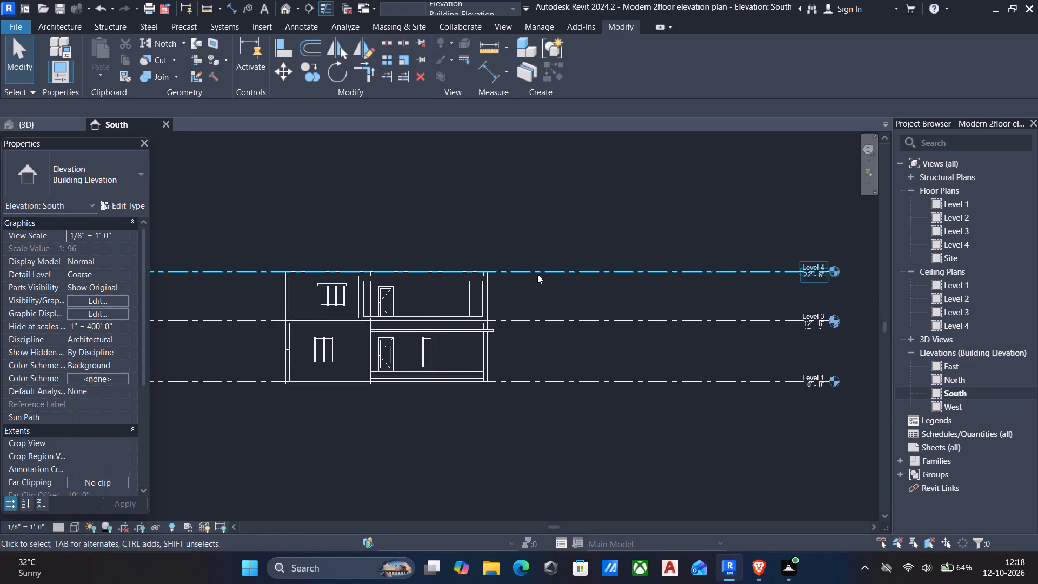
pyautogui.click(537, 274)
pyautogui.write('cs')
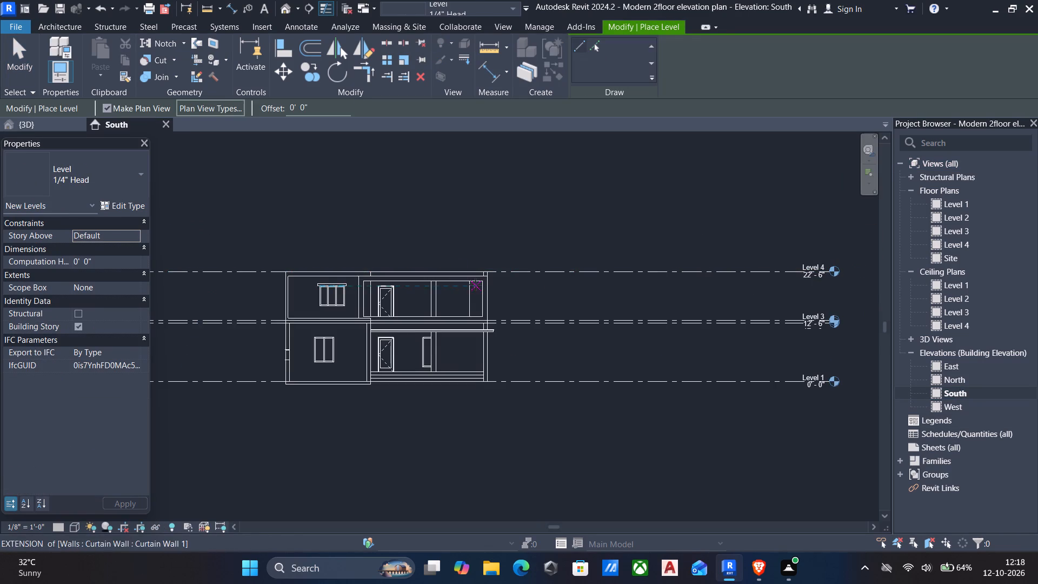
pyautogui.moveTo(329, 103); pyautogui.dragTo(0, 102)
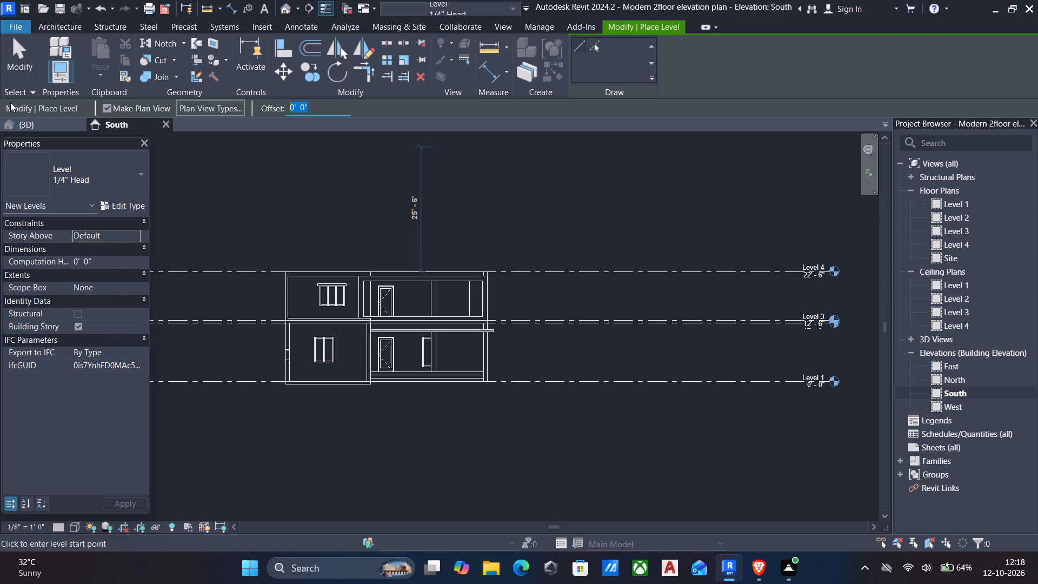
pyautogui.write("4'")
pyautogui.scroll(-8, 276, 380)
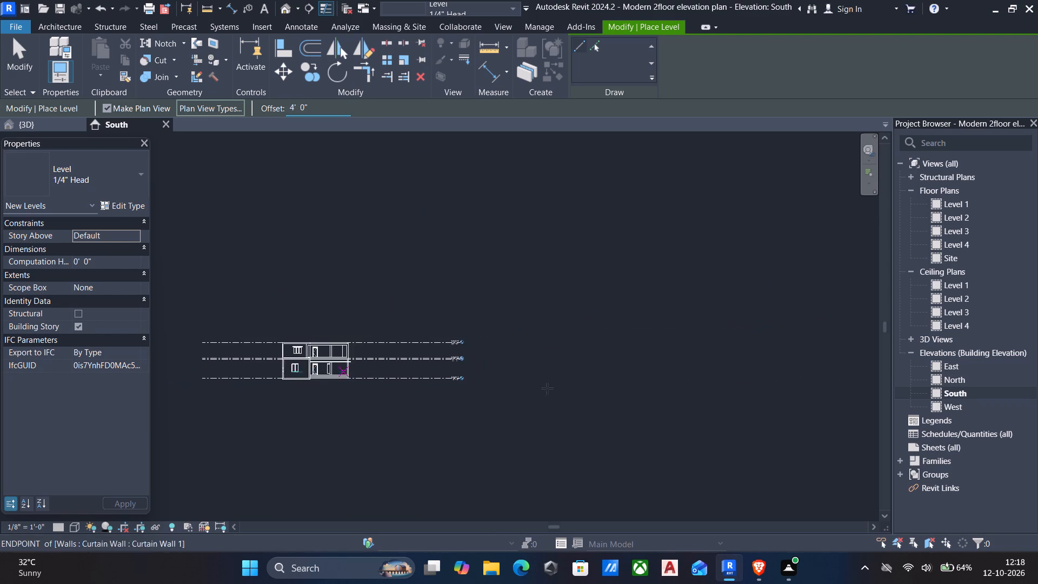
pyautogui.scroll(6, 119, 326)
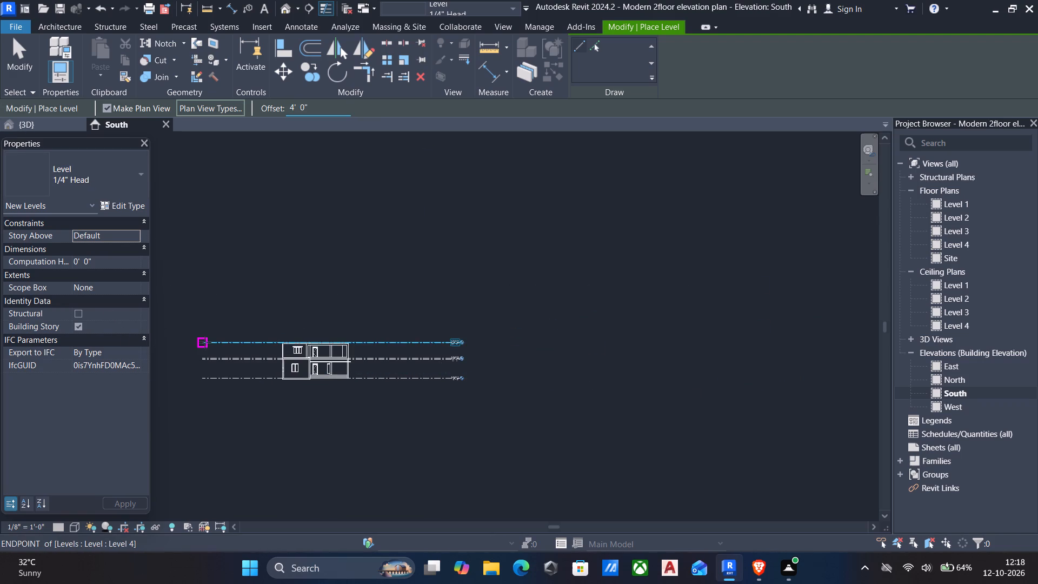
pyautogui.scroll(6, 205, 342)
pyautogui.click(192, 342)
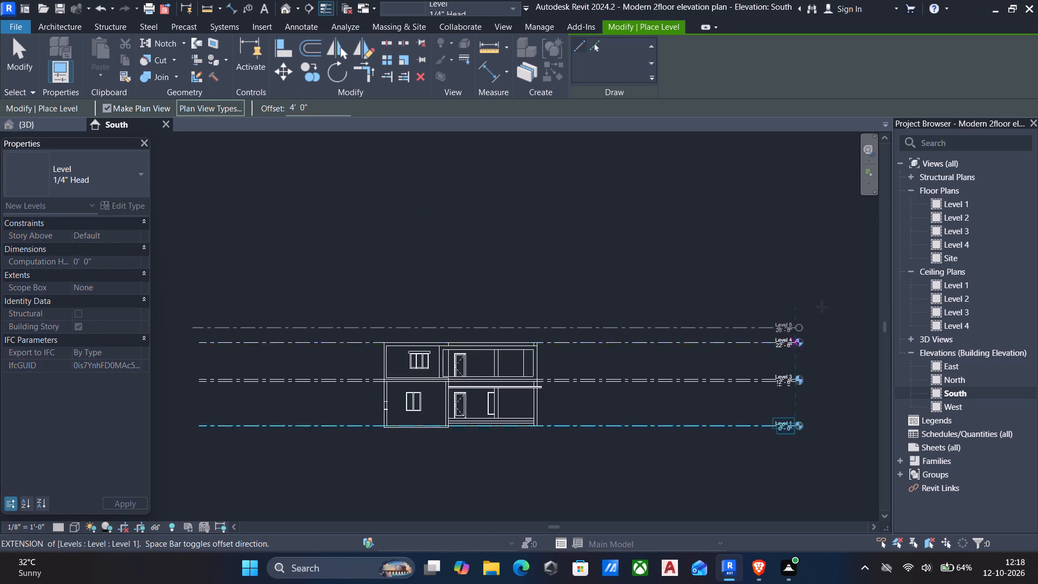
pyautogui.click(791, 329)
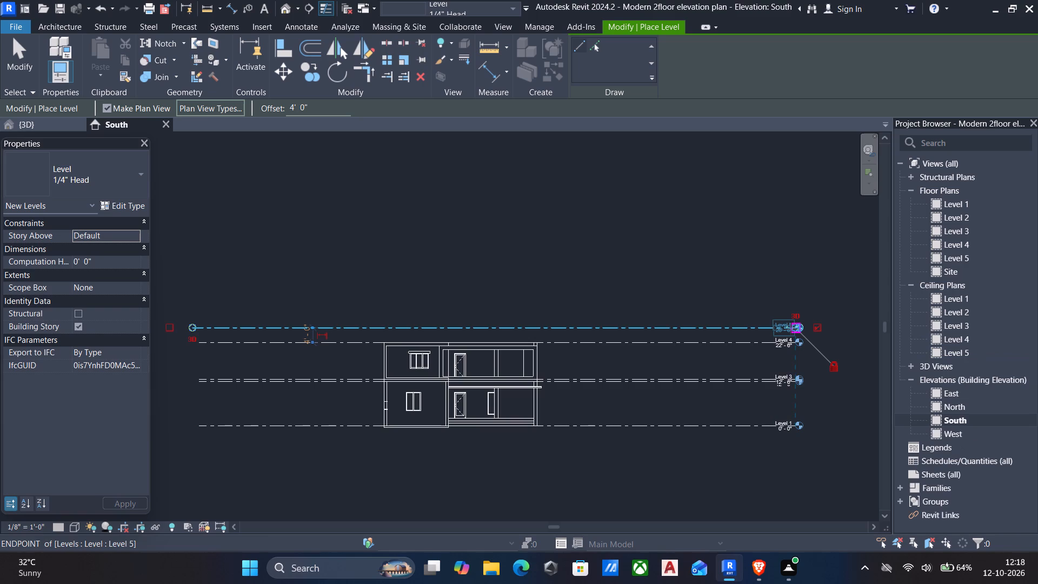
pyautogui.press('Escape')
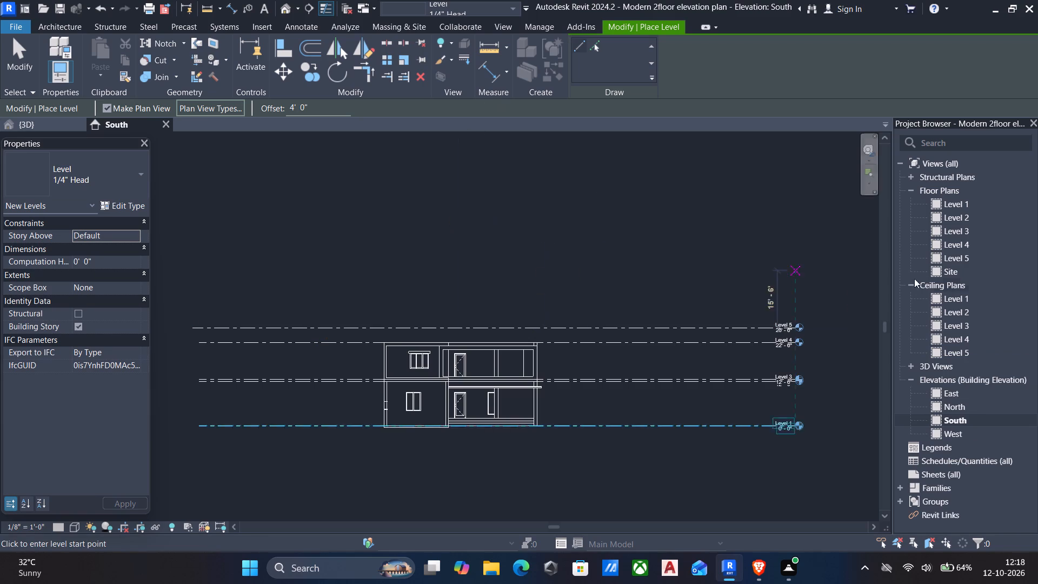
# Open the Level 4 floor plan and set its underlay base level to Level 3.
pyautogui.doubleClick(964, 242)
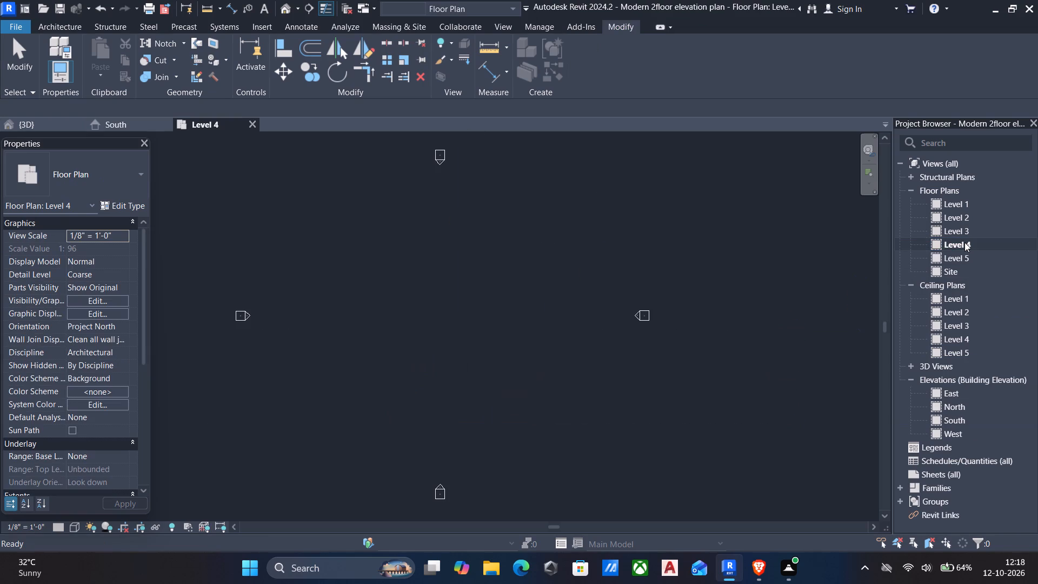
pyautogui.click(124, 449)
pyautogui.click(125, 442)
pyautogui.click(125, 450)
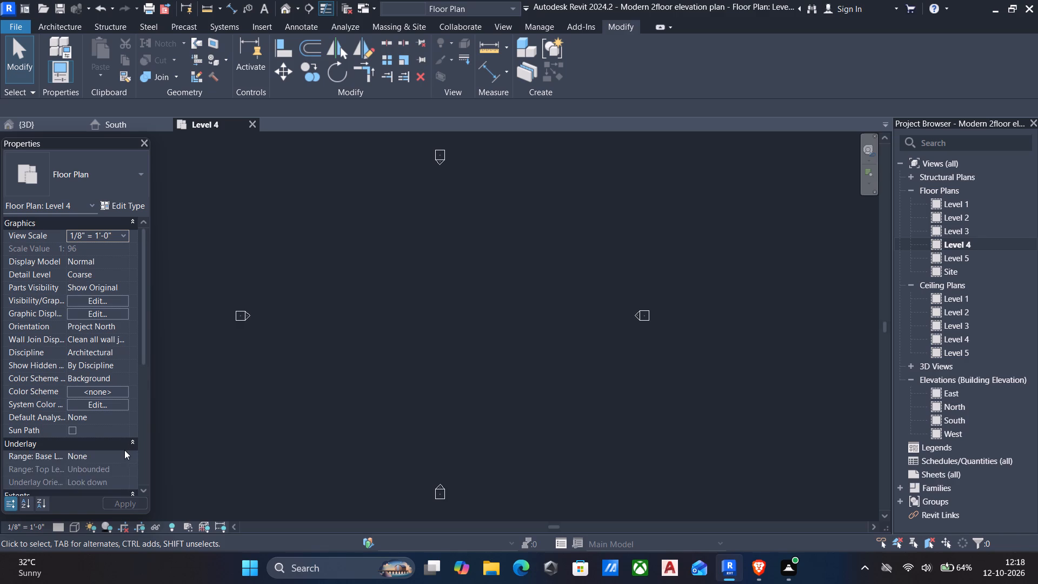
pyautogui.click(102, 442)
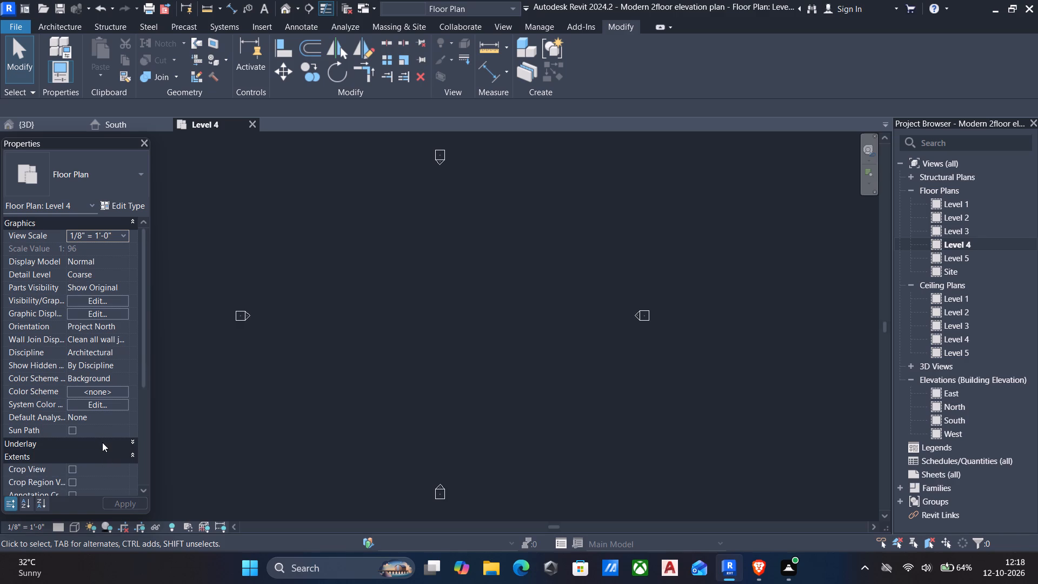
pyautogui.click(92, 455)
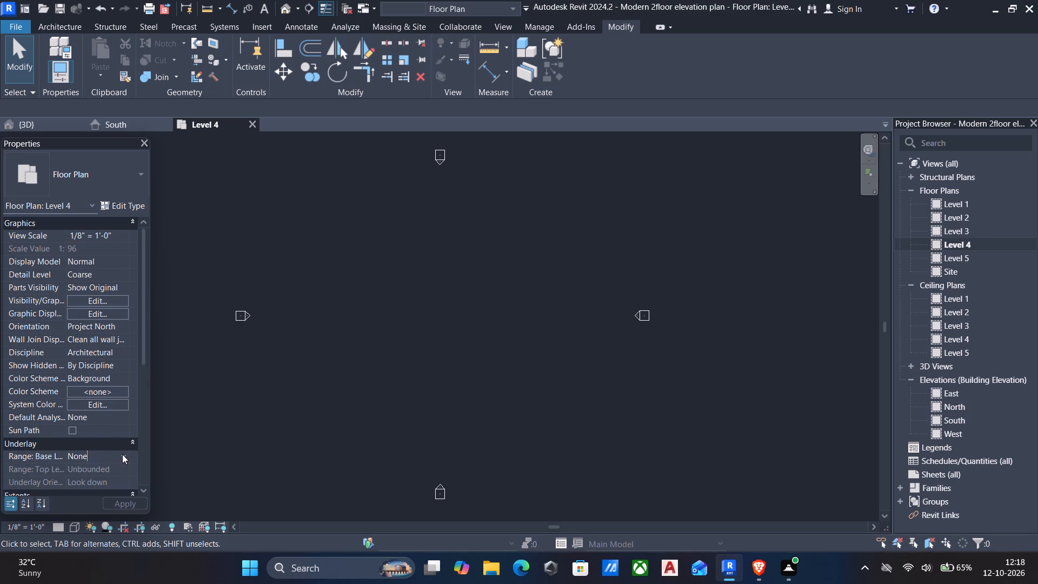
pyautogui.click(122, 454)
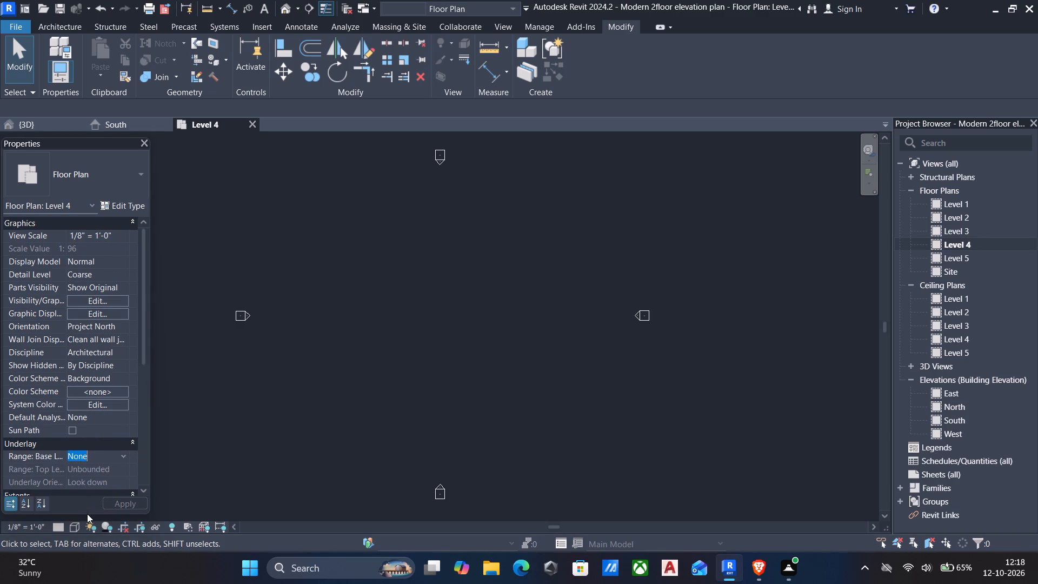
pyautogui.click(83, 503)
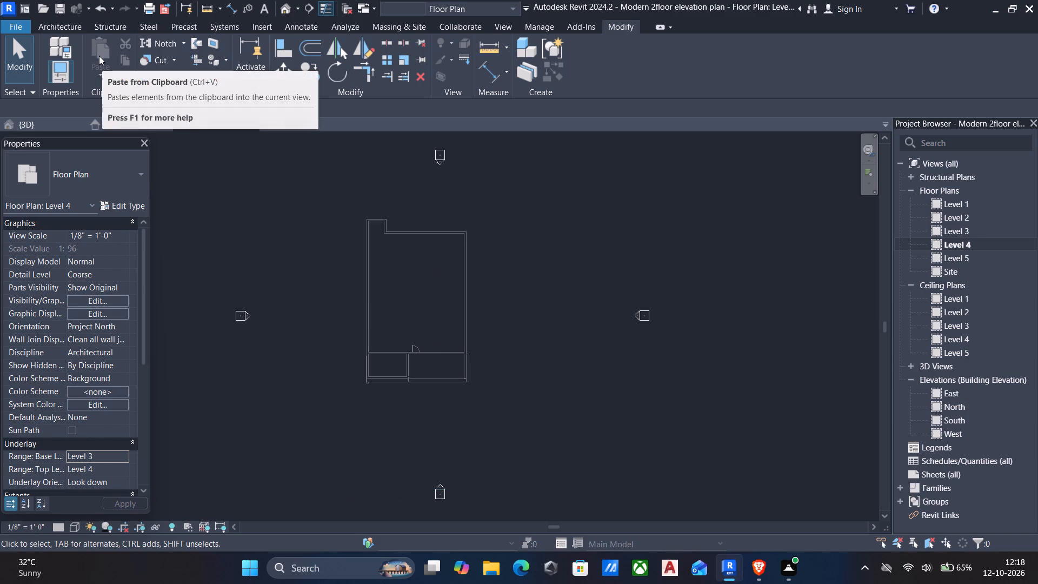
# On Level 4, draw 9" parapet walls up to Level 5 over the east and front walls of the southwest front room.
pyautogui.write('wa')
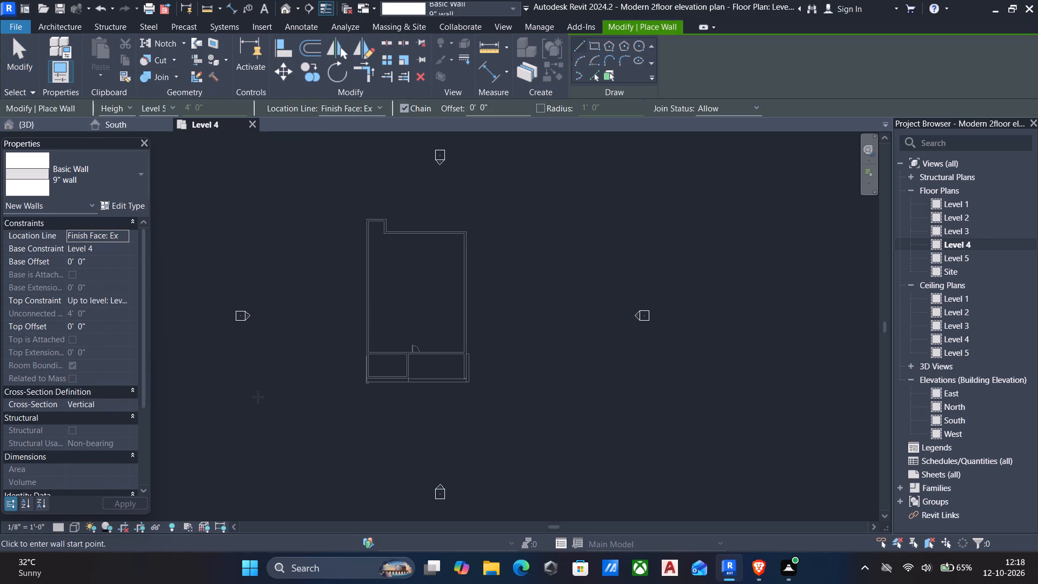
pyautogui.scroll(4, 275, 394)
pyautogui.scroll(5, 128, 339)
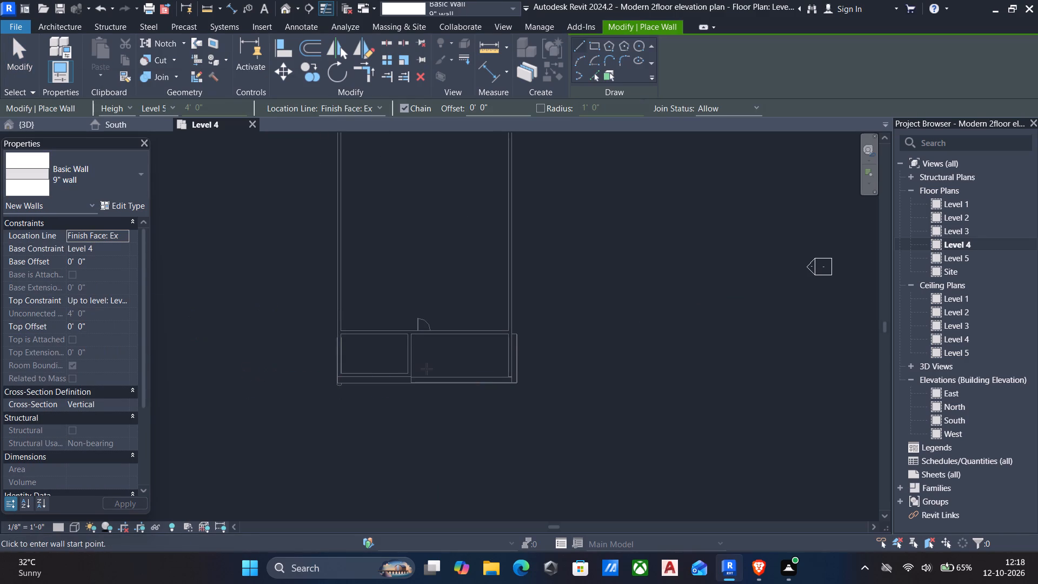
pyautogui.scroll(4, 427, 369)
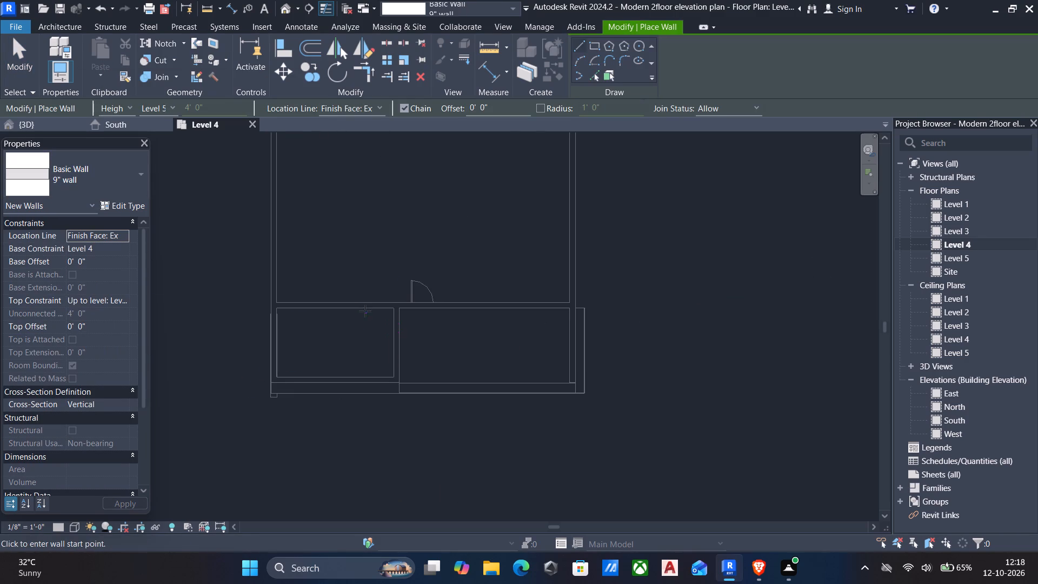
pyautogui.scroll(5, 393, 306)
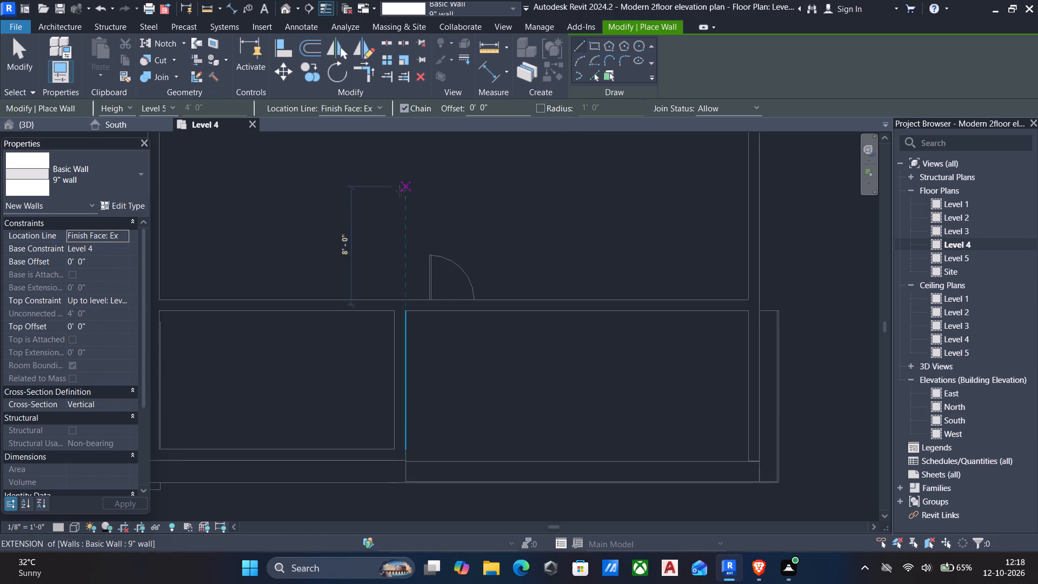
pyautogui.click(394, 311)
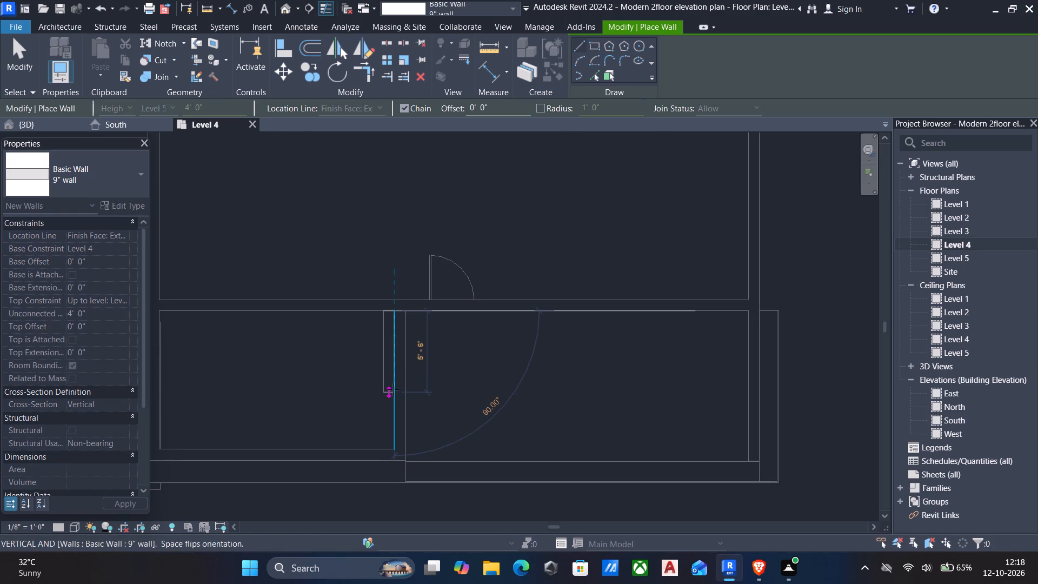
pyautogui.press('space')
pyautogui.click(394, 449)
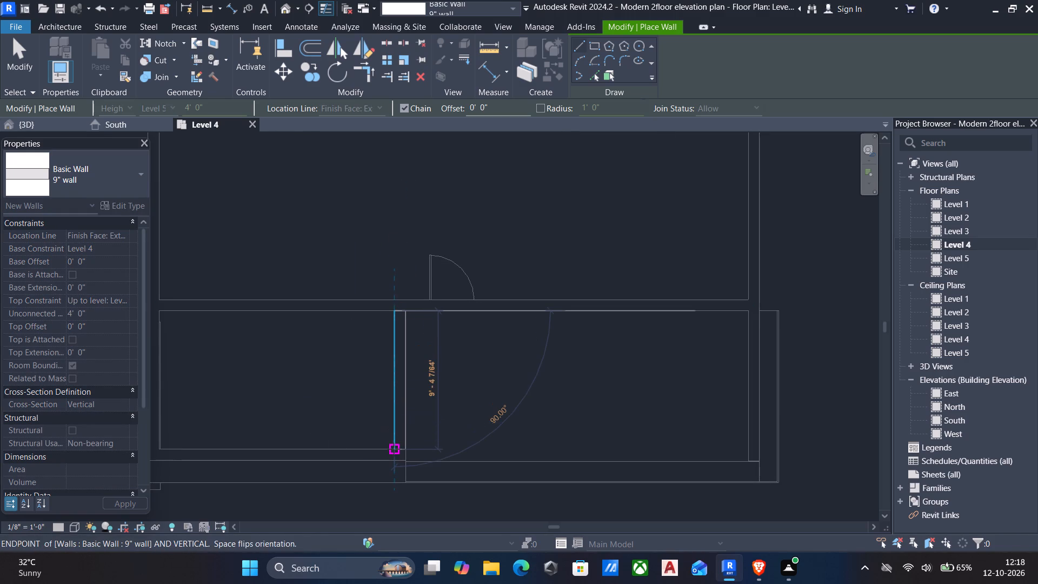
pyautogui.click(158, 446)
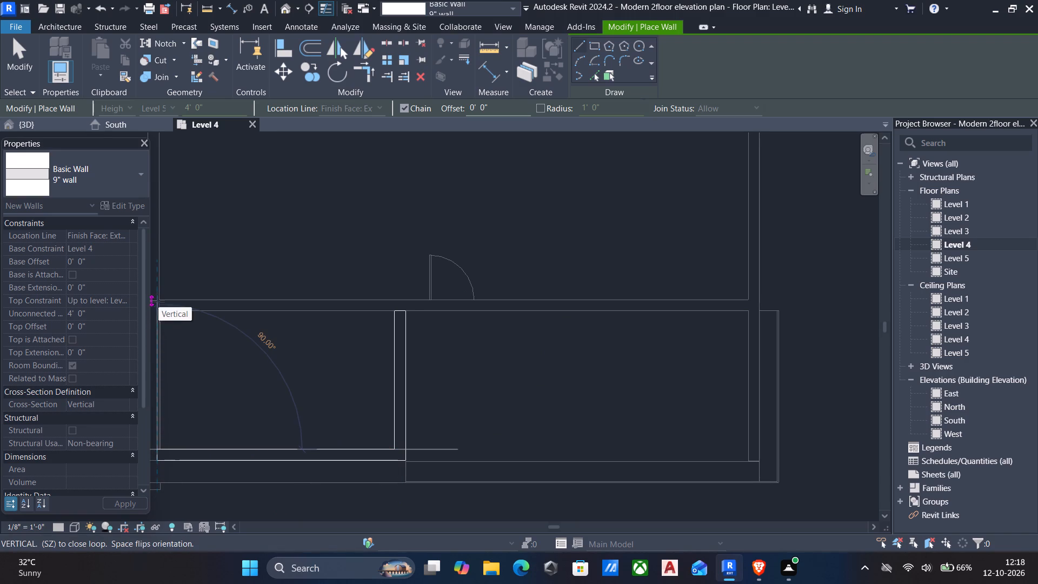
pyautogui.moveTo(159, 300); pyautogui.dragTo(346, 311, button='middle')
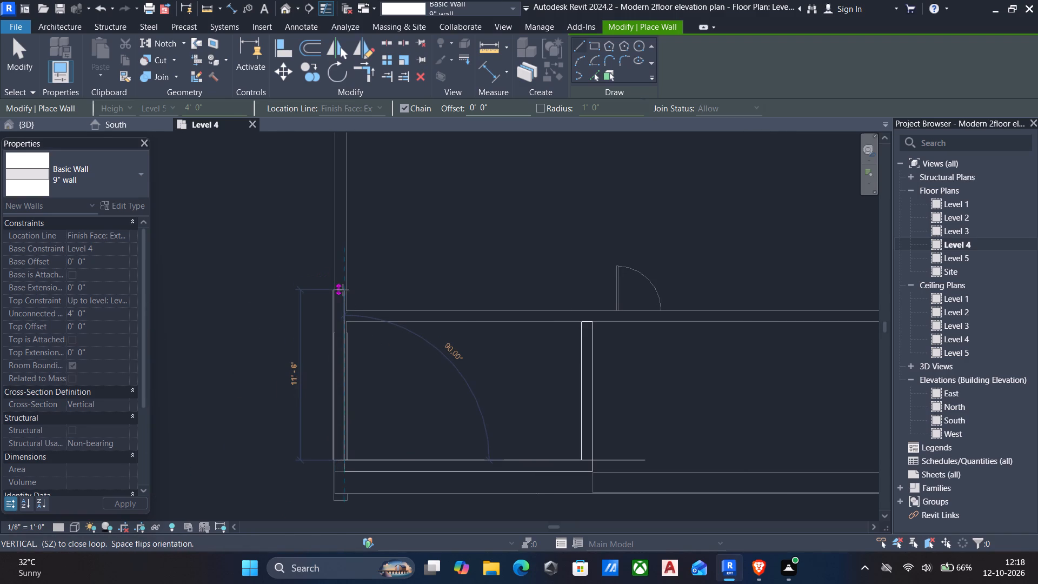
pyautogui.press('Escape')
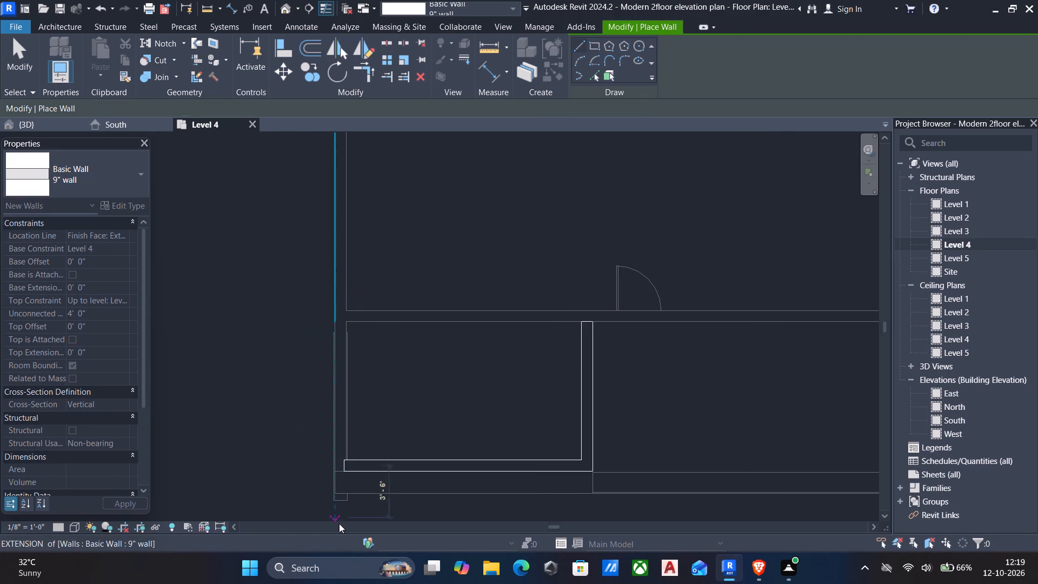
# Draw a 9" parapet wall about 14'-10 1/2" long from the front corner northward over the house's west wall.
pyautogui.scroll(6, 344, 483)
pyautogui.scroll(4, 348, 424)
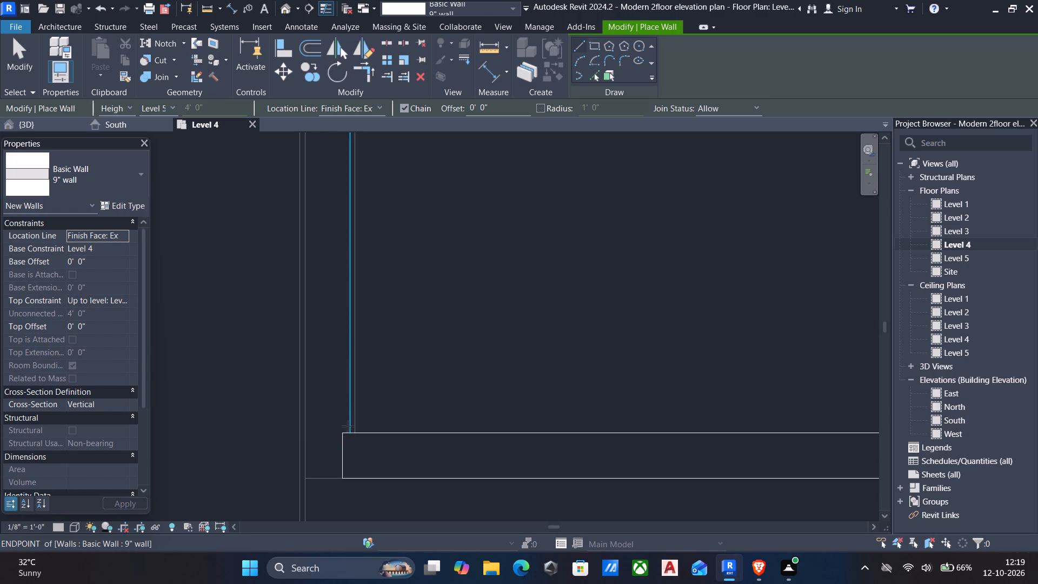
pyautogui.click(350, 433)
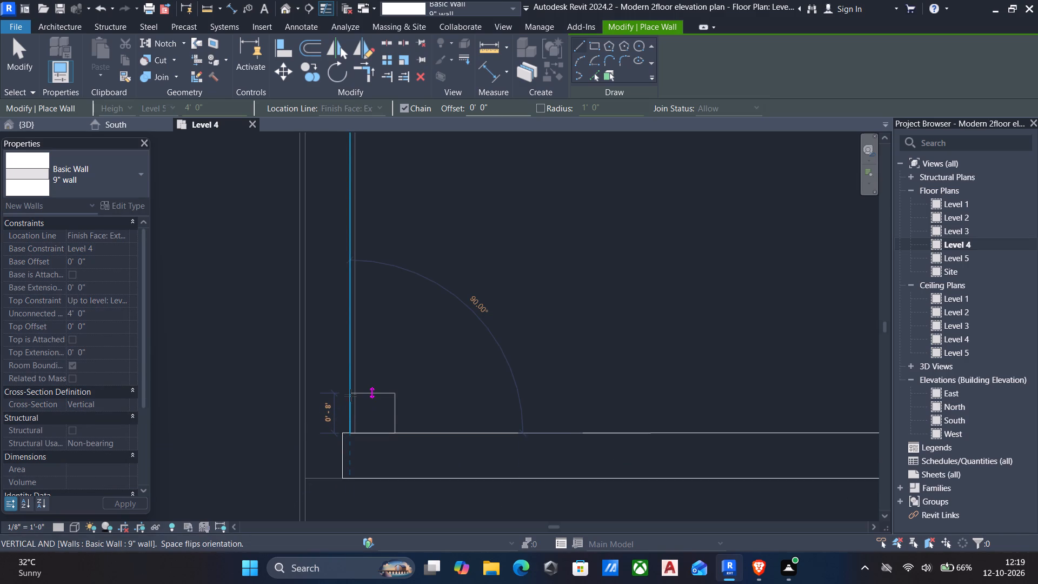
pyautogui.press('space')
pyautogui.moveTo(350, 395); pyautogui.dragTo(354, 435, button='middle')
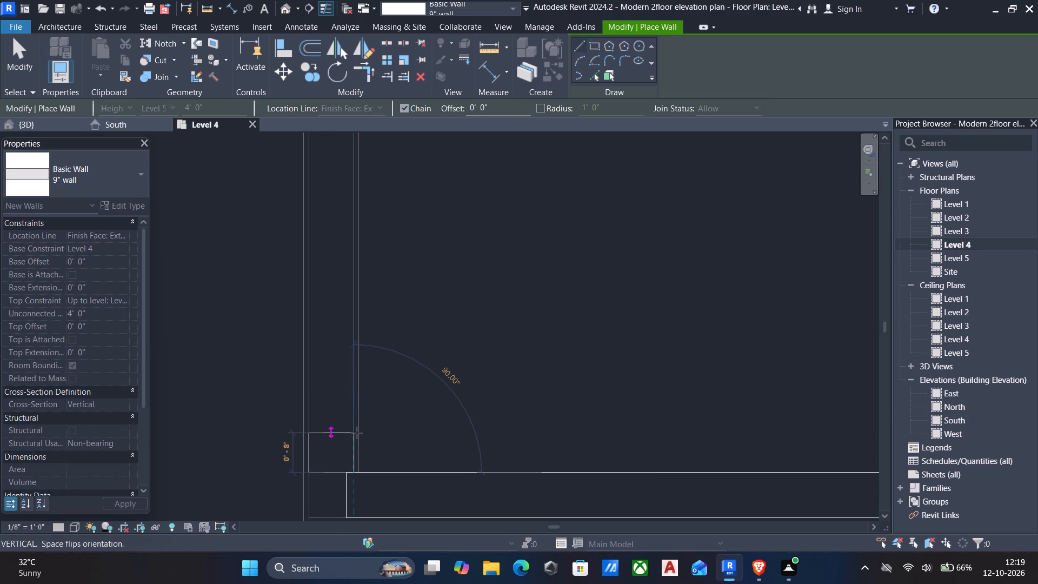
pyautogui.moveTo(359, 283); pyautogui.dragTo(358, 283, button='middle')
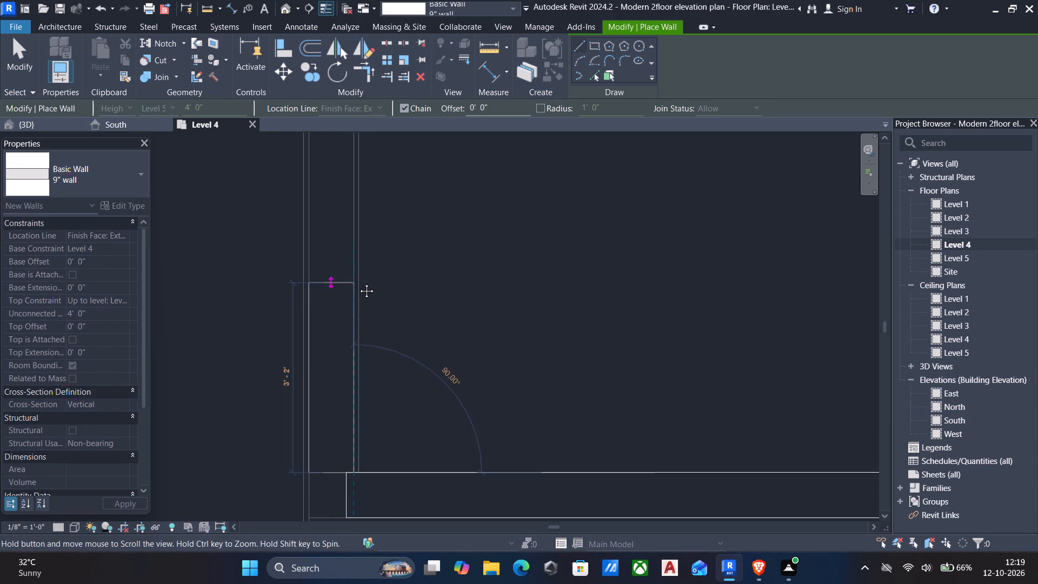
pyautogui.moveTo(358, 283); pyautogui.dragTo(328, 369, button='middle')
pyautogui.scroll(-8, 332, 365)
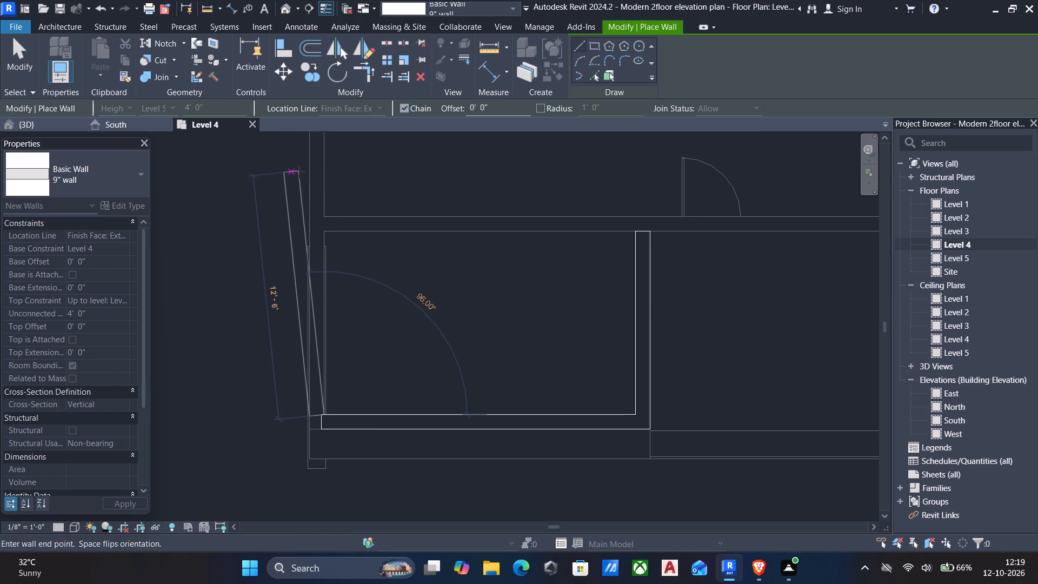
pyautogui.moveTo(317, 277); pyautogui.dragTo(314, 311, button='middle')
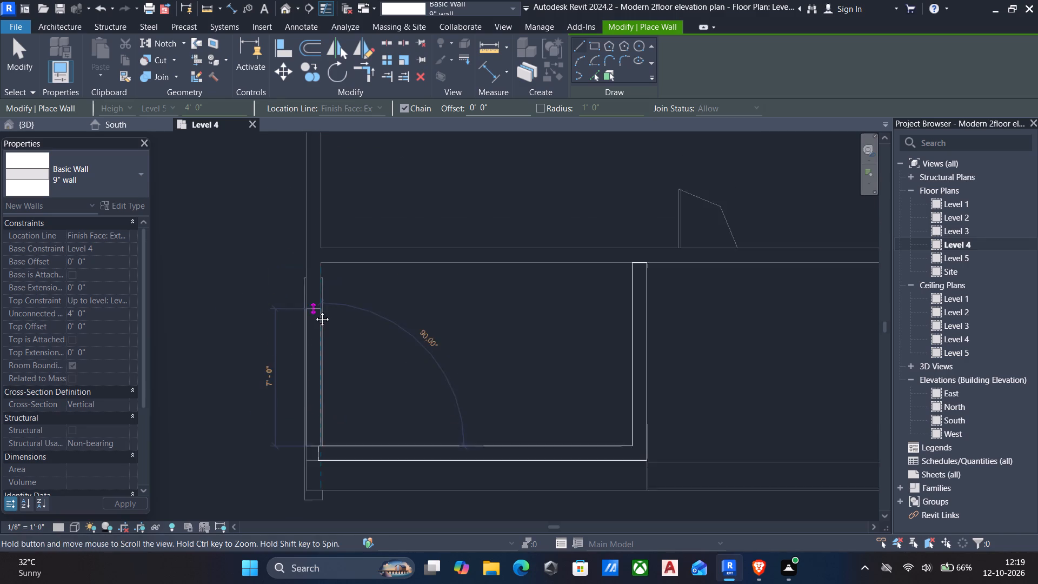
pyautogui.moveTo(314, 311); pyautogui.dragTo(327, 432, button='middle')
pyautogui.middleClick(327, 432)
pyautogui.scroll(1, 327, 432)
pyautogui.click(337, 262)
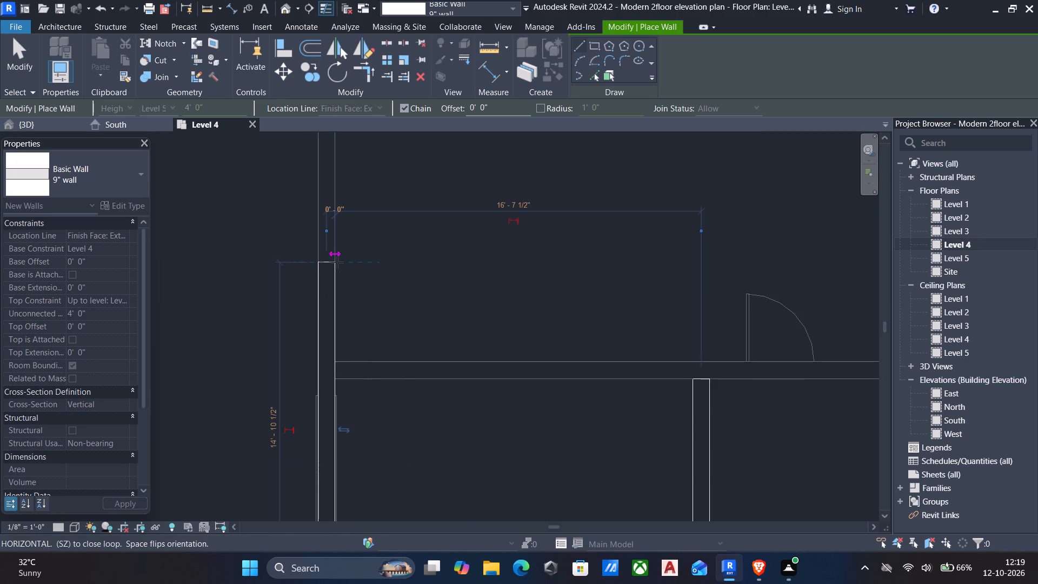
pyautogui.press('Escape')
# Draw a 9" parapet segment over the middle of the long rear wall, flipped to align with the underlay wall.
pyautogui.scroll(5, 357, 325)
pyautogui.scroll(-7, 253, 304)
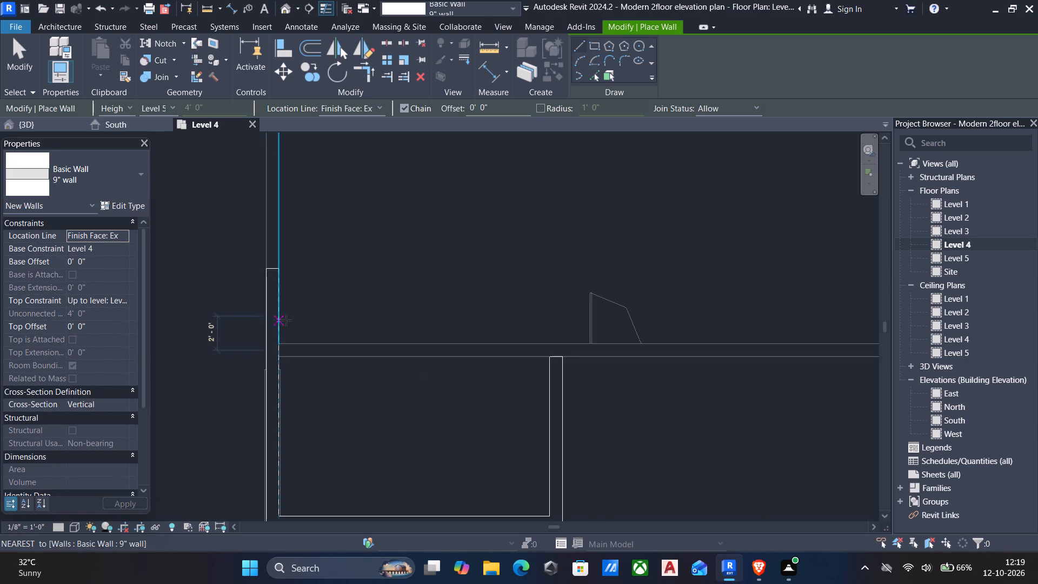
pyautogui.scroll(-13, 286, 320)
pyautogui.moveTo(341, 362); pyautogui.dragTo(352, 479, button='middle')
pyautogui.scroll(1, 352, 479)
pyautogui.scroll(5, 350, 320)
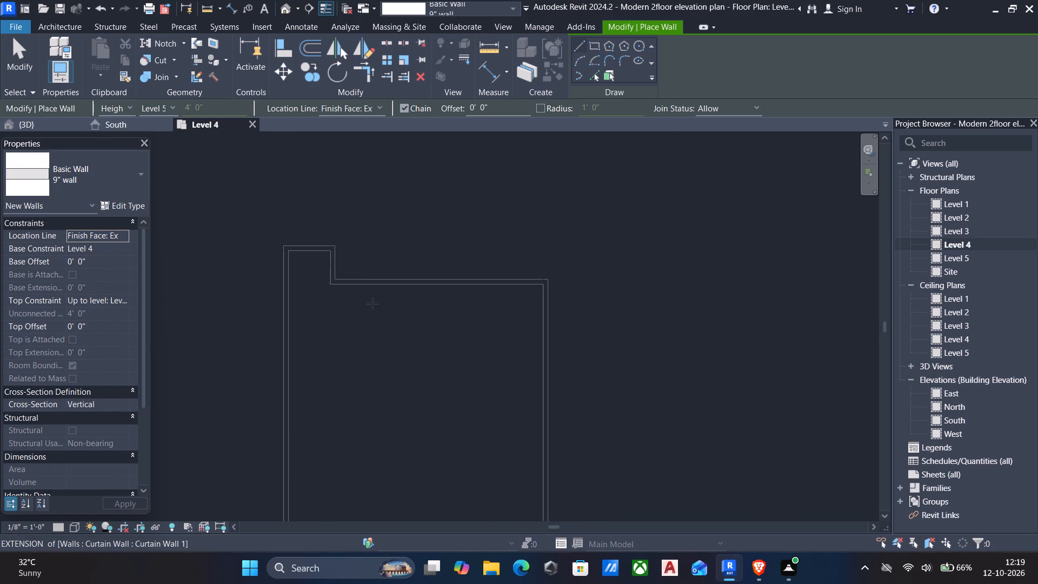
pyautogui.click(378, 286)
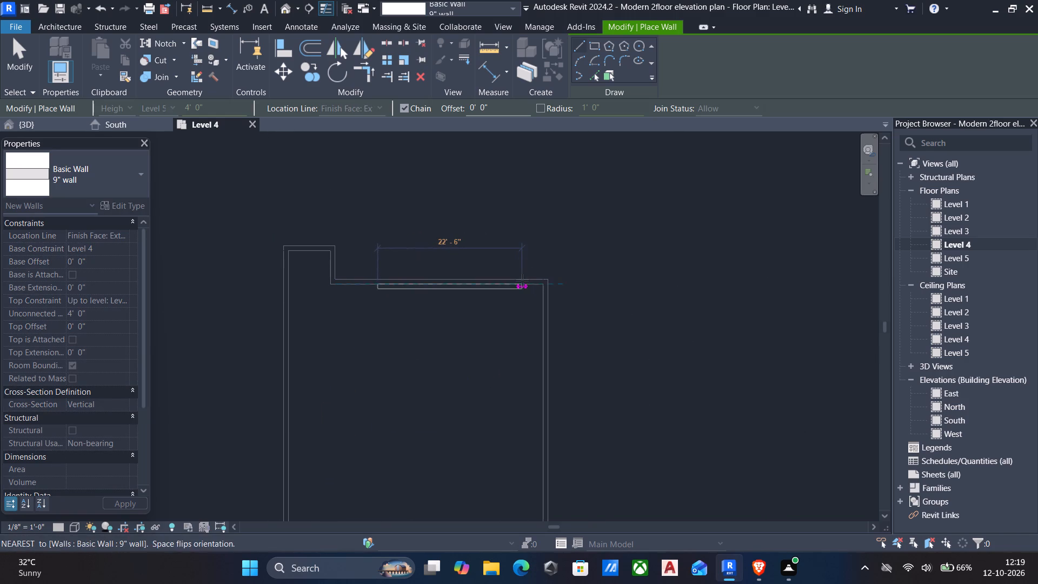
pyautogui.press('space')
pyautogui.click(527, 283)
pyautogui.press('Escape')
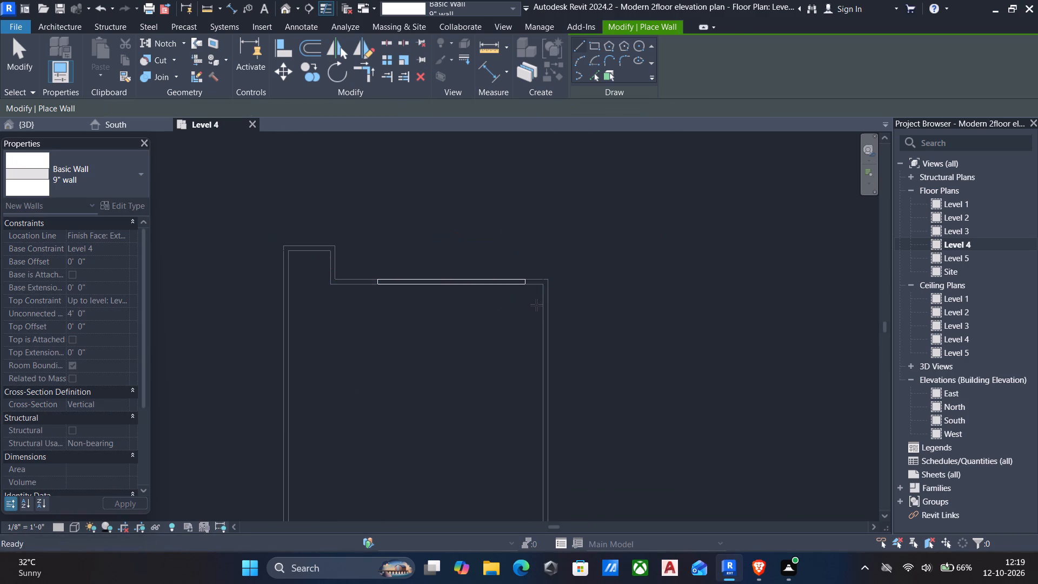
# Draw a 9" parapet segment about 18'-6" long over the upper part of the house's east wall.
pyautogui.click(543, 322)
pyautogui.press('space')
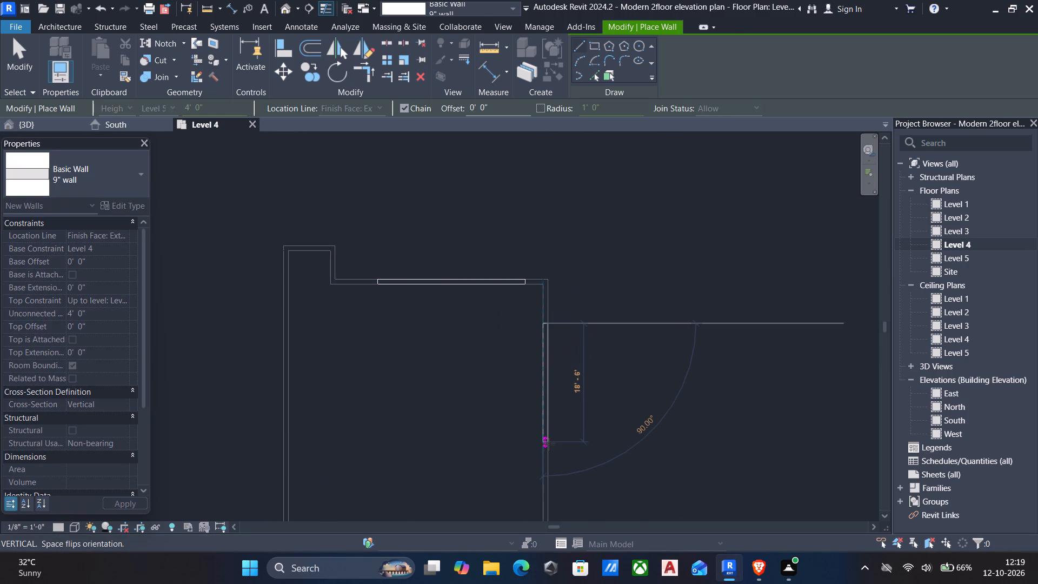
pyautogui.click(549, 444)
pyautogui.press('Escape')
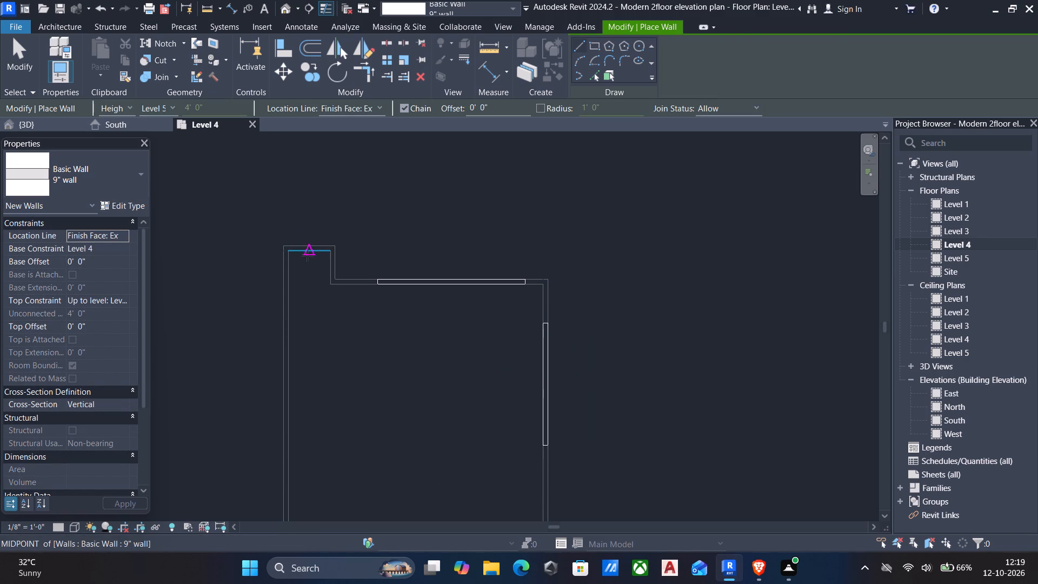
# Draw 9" parapet walls over the northwest rear projection: about 7' along its north end and about 2'-7" on its east side.
pyautogui.click(288, 251)
pyautogui.press('space')
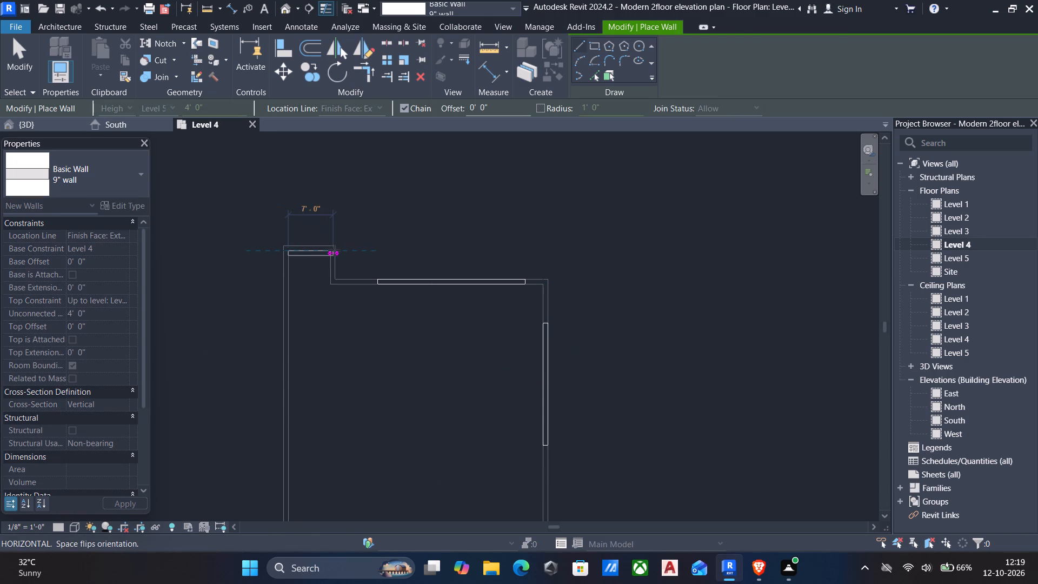
pyautogui.click(334, 250)
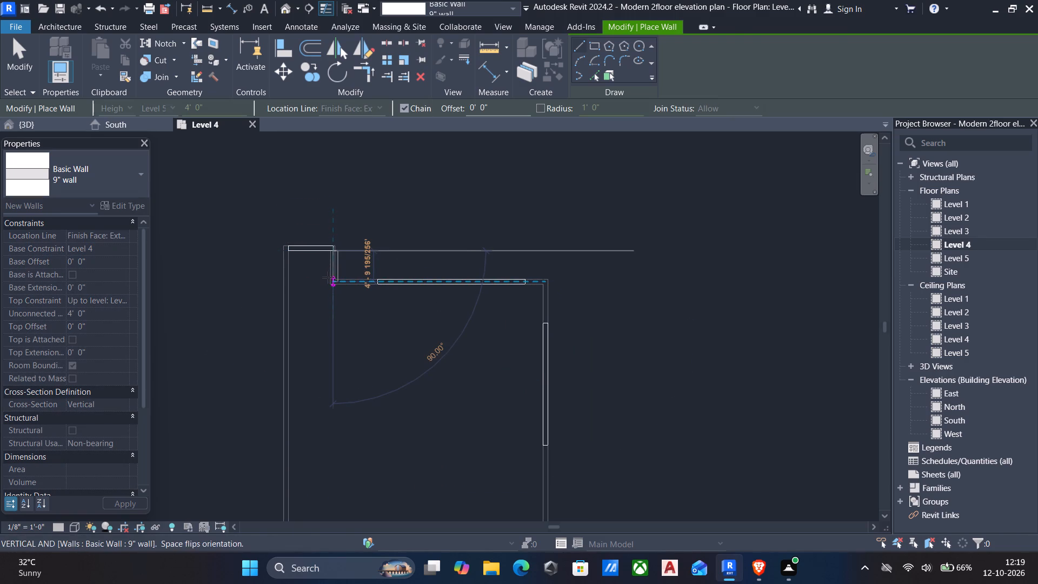
pyautogui.press('Escape')
pyautogui.scroll(6, 328, 273)
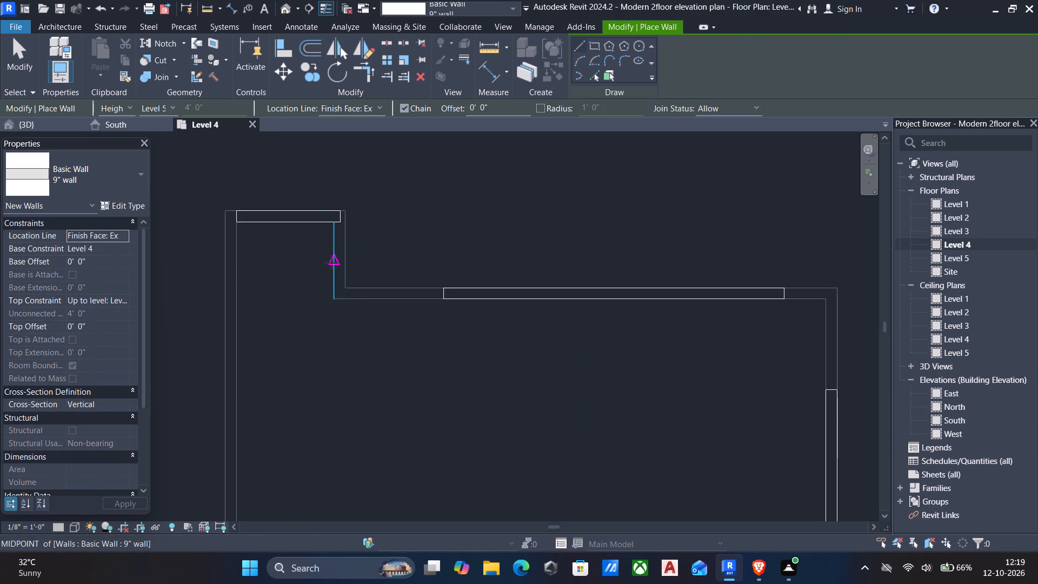
pyautogui.click(331, 263)
pyautogui.press('space')
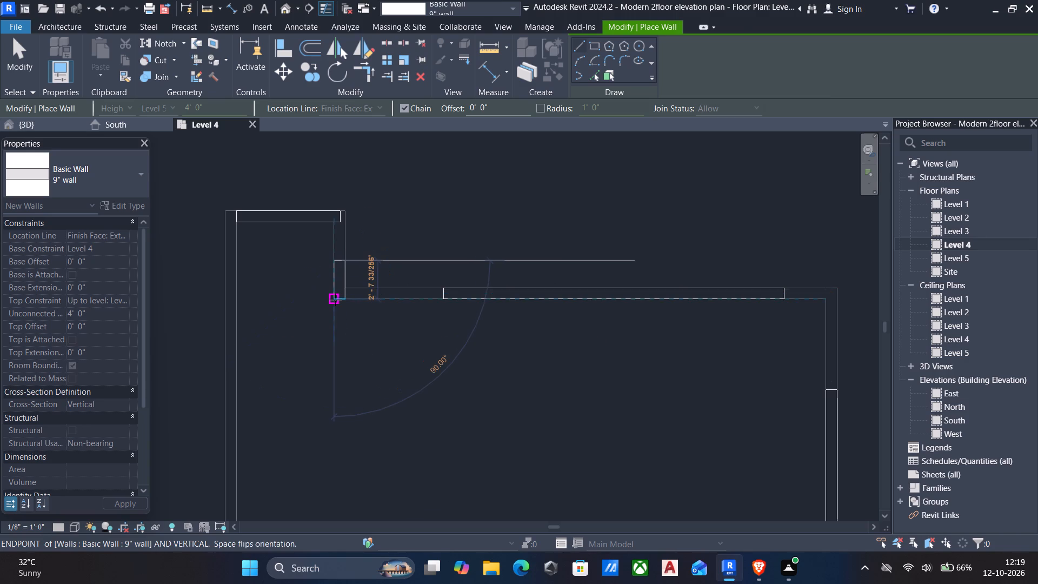
pyautogui.click(335, 300)
pyautogui.press('Escape')
pyautogui.scroll(-6, 261, 282)
pyautogui.scroll(-5, 295, 326)
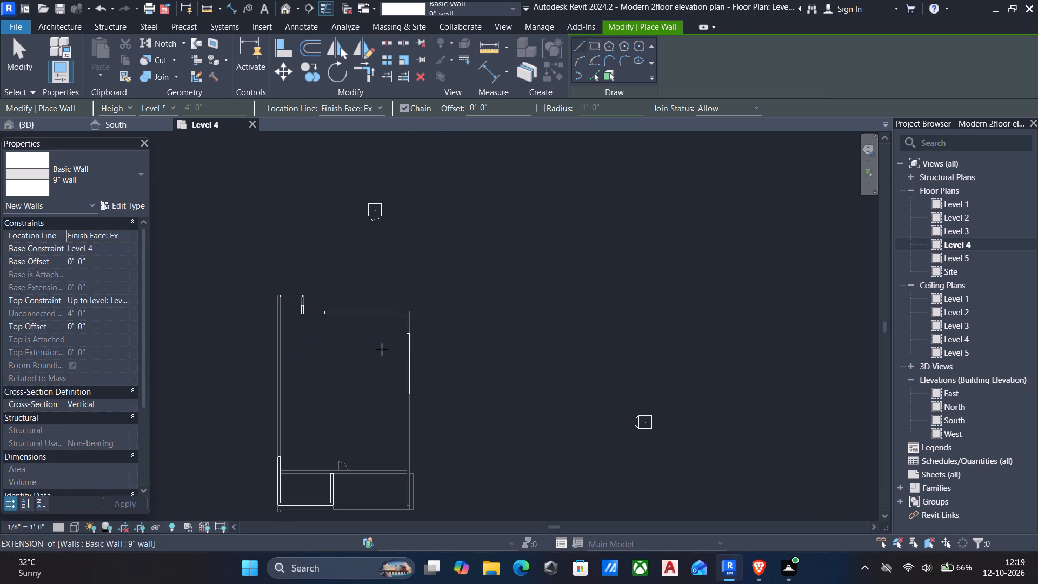
pyautogui.scroll(4, 332, 473)
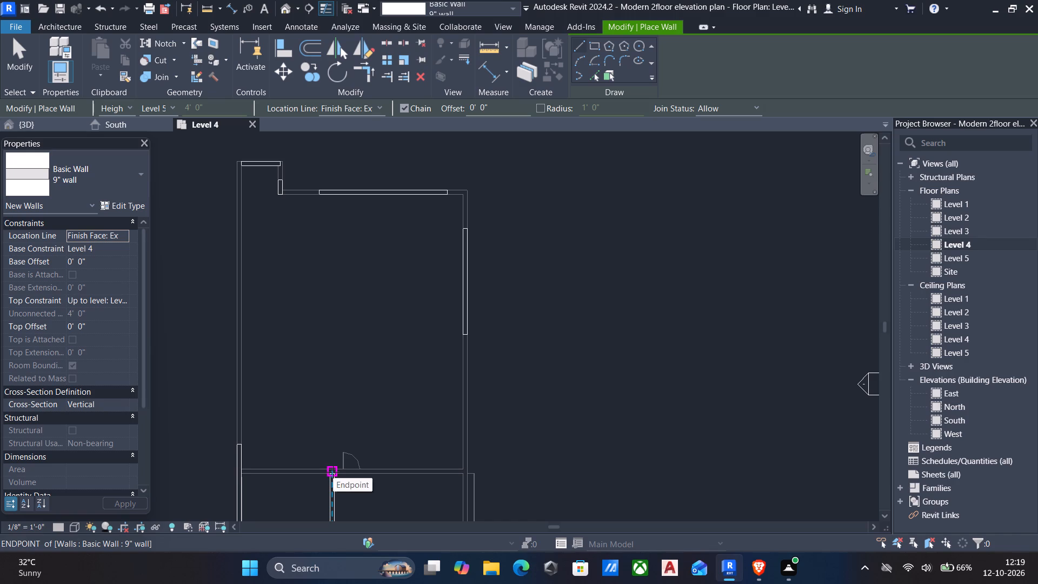
pyautogui.press('Escape')
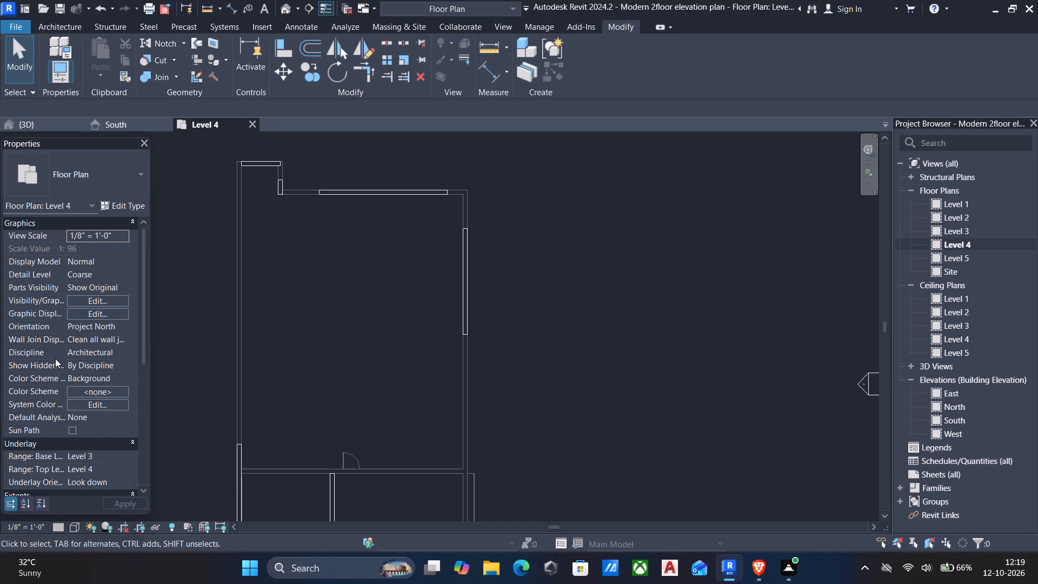
# Trim/extend the rear projection's north and east parapet walls to meet at their outer corner.
pyautogui.write('tr')
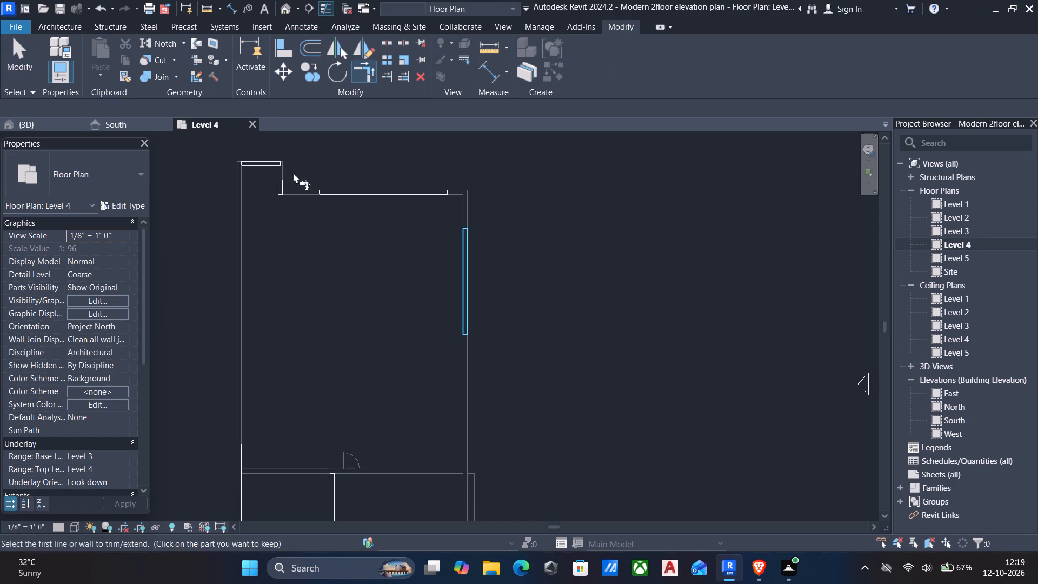
pyautogui.click(253, 162)
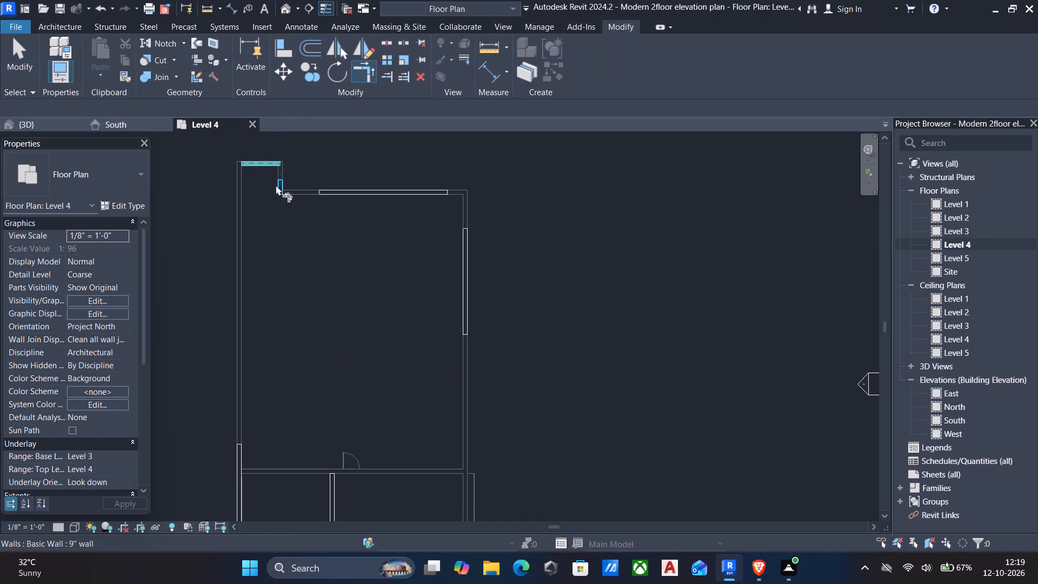
pyautogui.click(276, 185)
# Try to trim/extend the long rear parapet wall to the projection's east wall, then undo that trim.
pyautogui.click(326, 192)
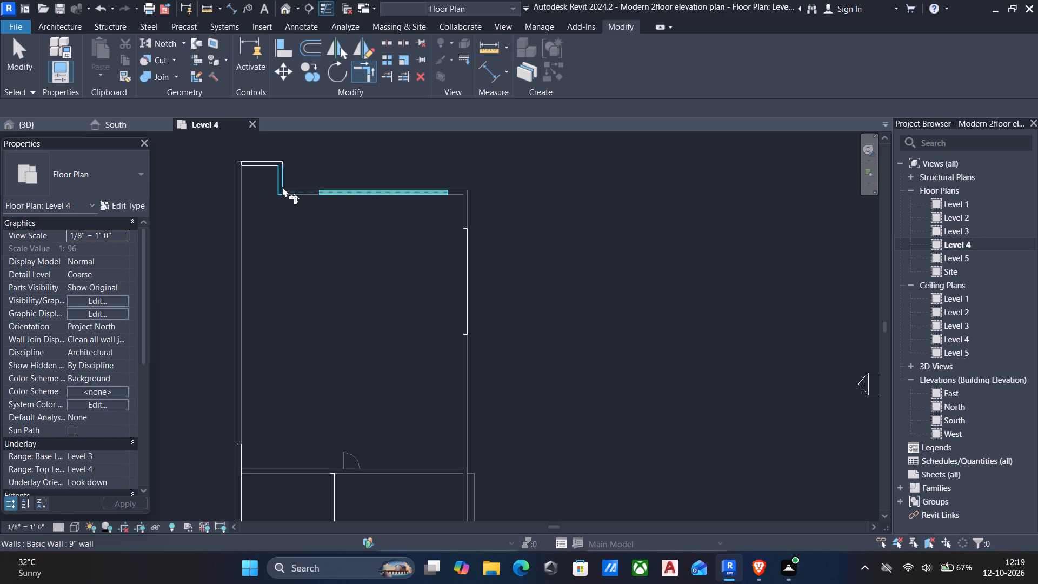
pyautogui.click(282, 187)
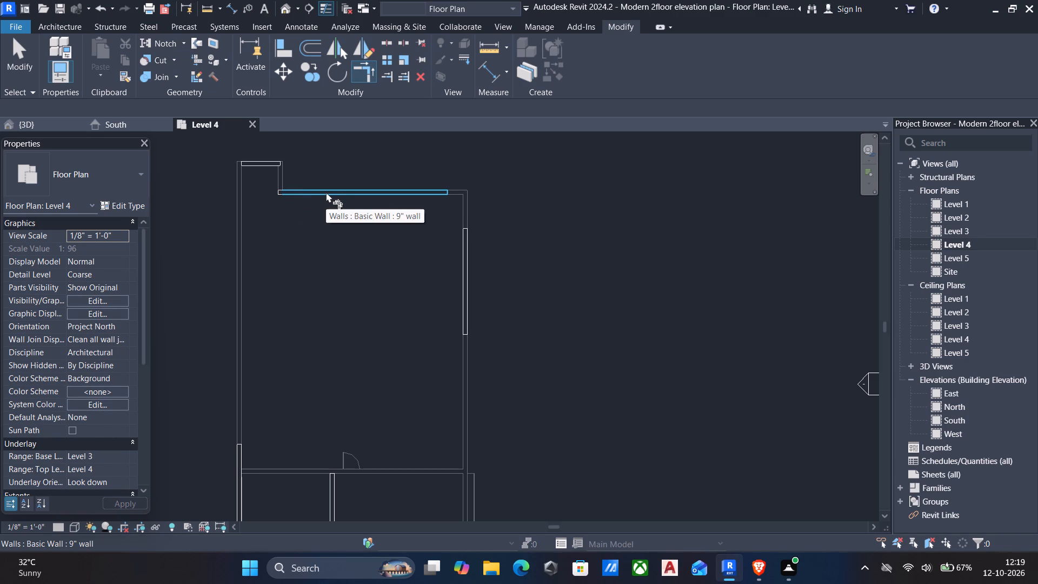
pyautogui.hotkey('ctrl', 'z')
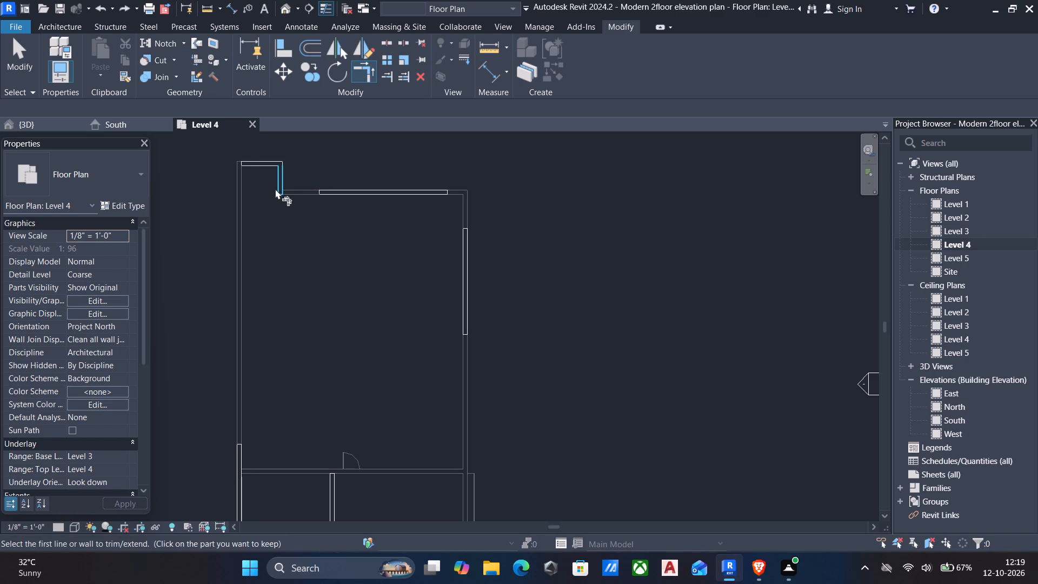
# Trim/extend the projection's east parapet wall and the long rear parapet wall to a corner.
pyautogui.click(276, 189)
pyautogui.click(324, 193)
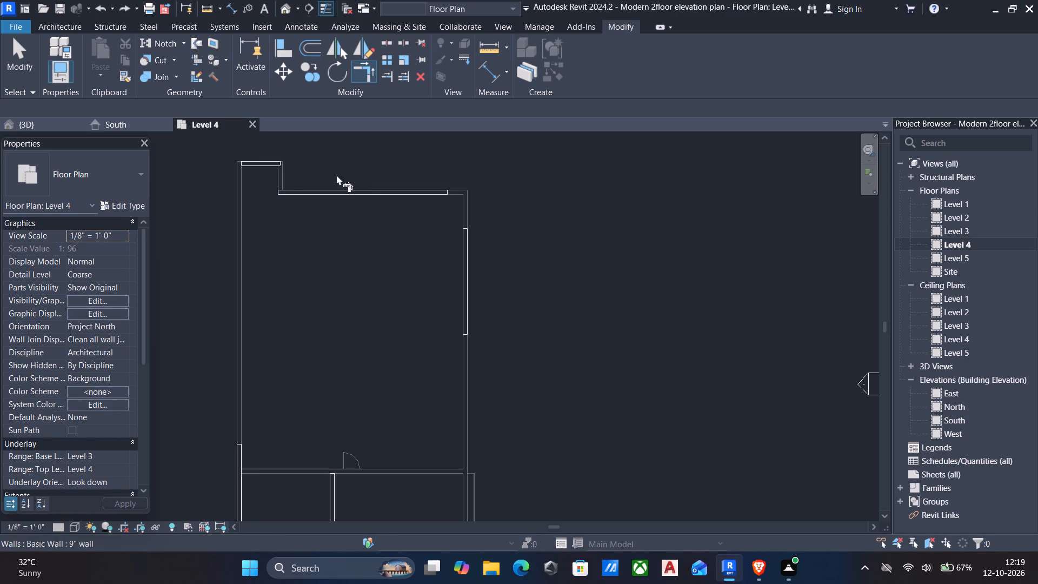
# Trim/extend the long rear parapet wall and the east parapet wall to meet at the northeast corner.
pyautogui.click(410, 195)
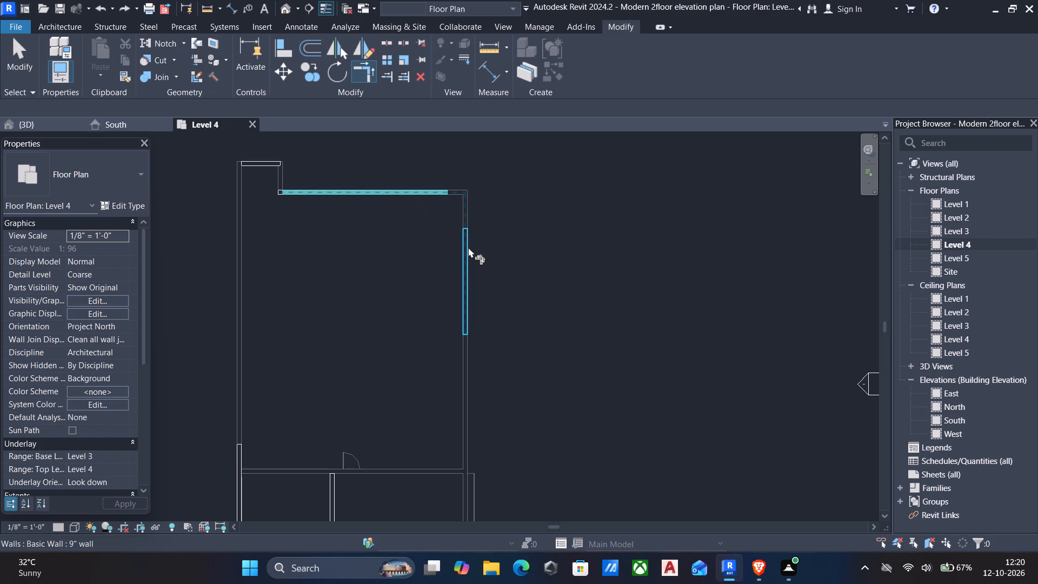
pyautogui.click(468, 247)
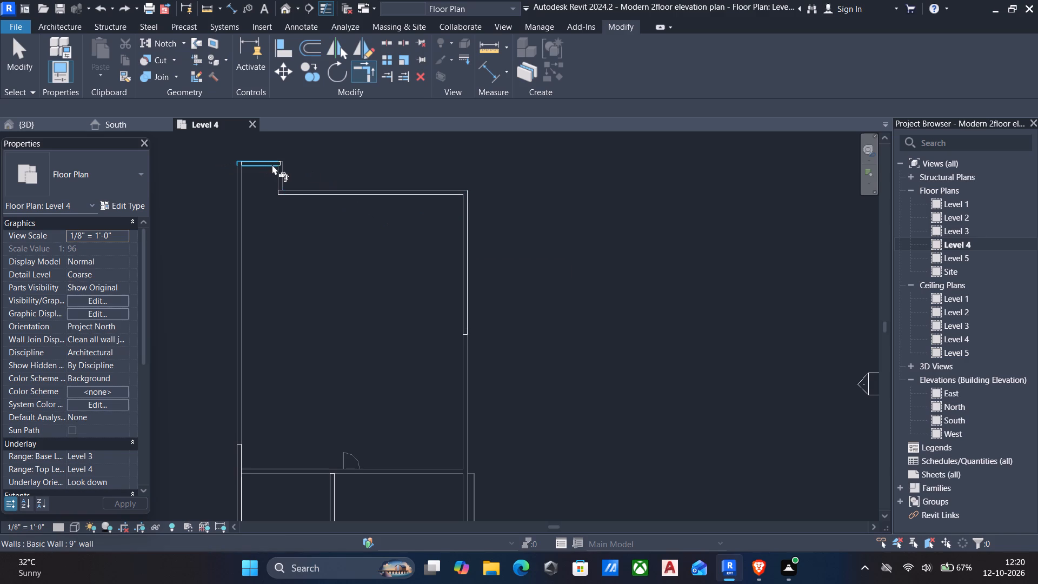
# Trim/extend the rear projection's north parapet wall to corners with its short east wall and the long west parapet wall.
pyautogui.click(272, 164)
pyautogui.click(286, 189)
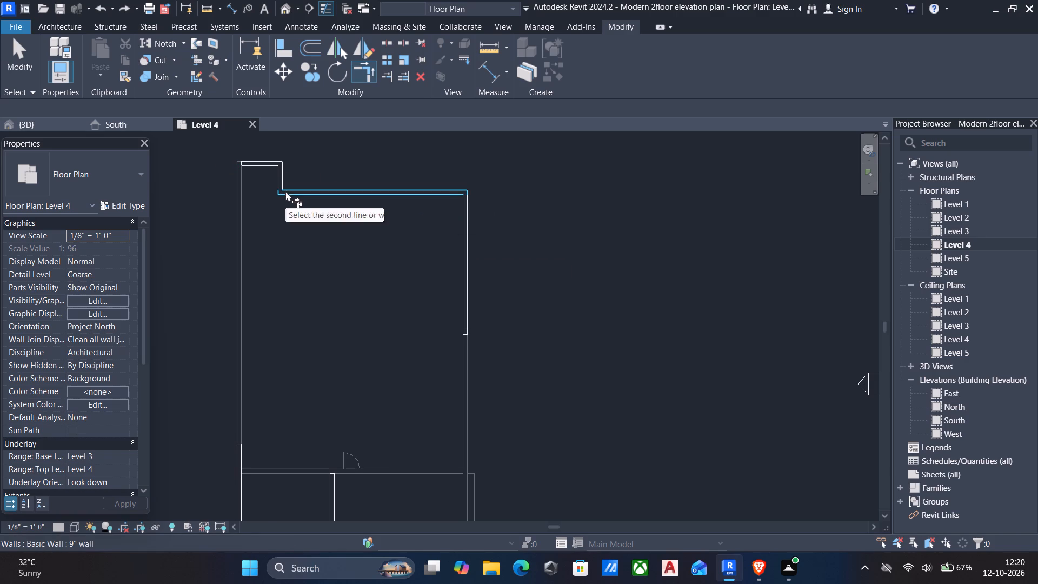
pyautogui.click(251, 161)
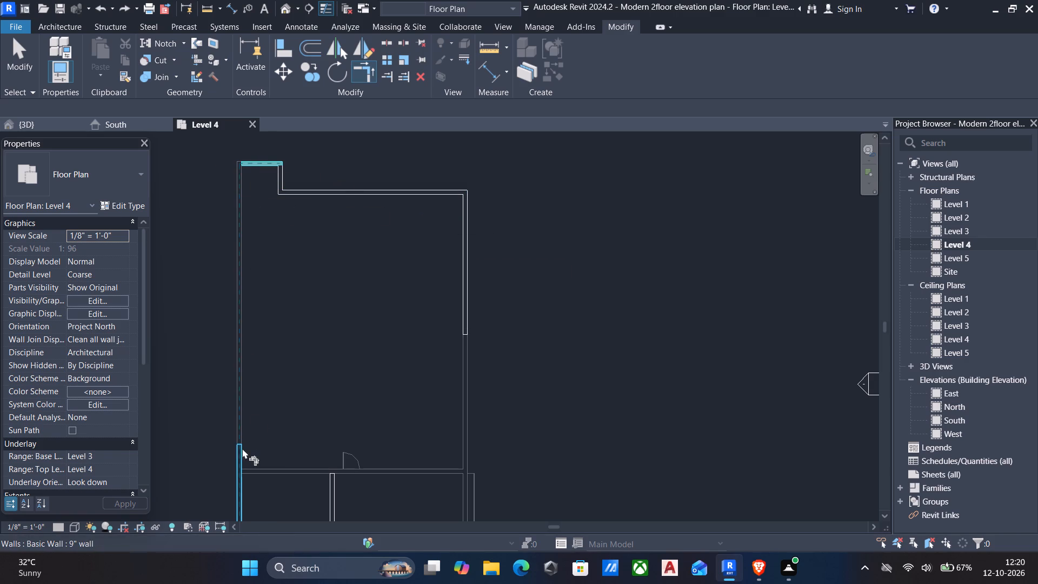
pyautogui.click(239, 453)
pyautogui.scroll(-2, 447, 411)
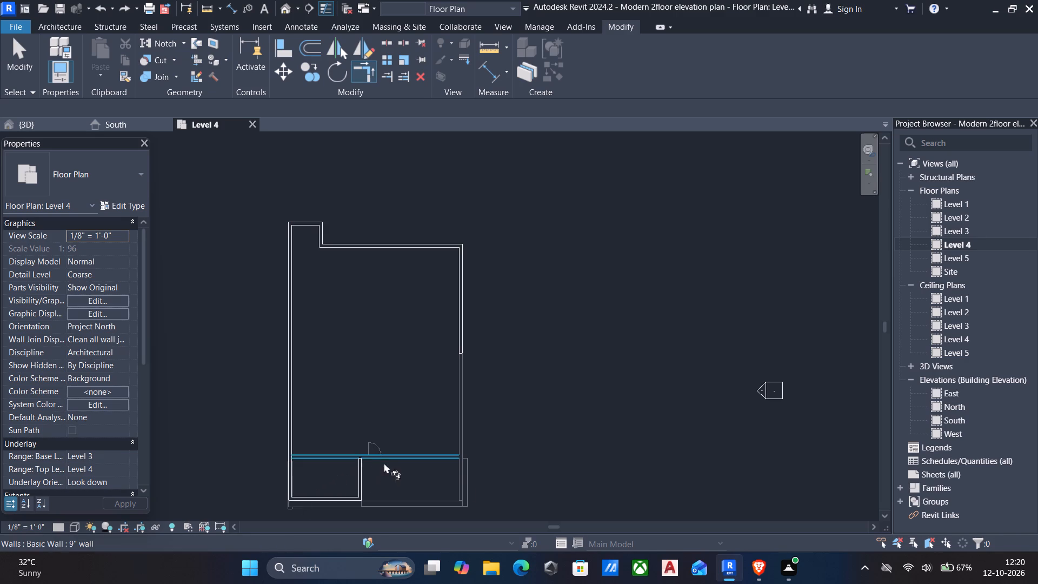
pyautogui.press('Escape')
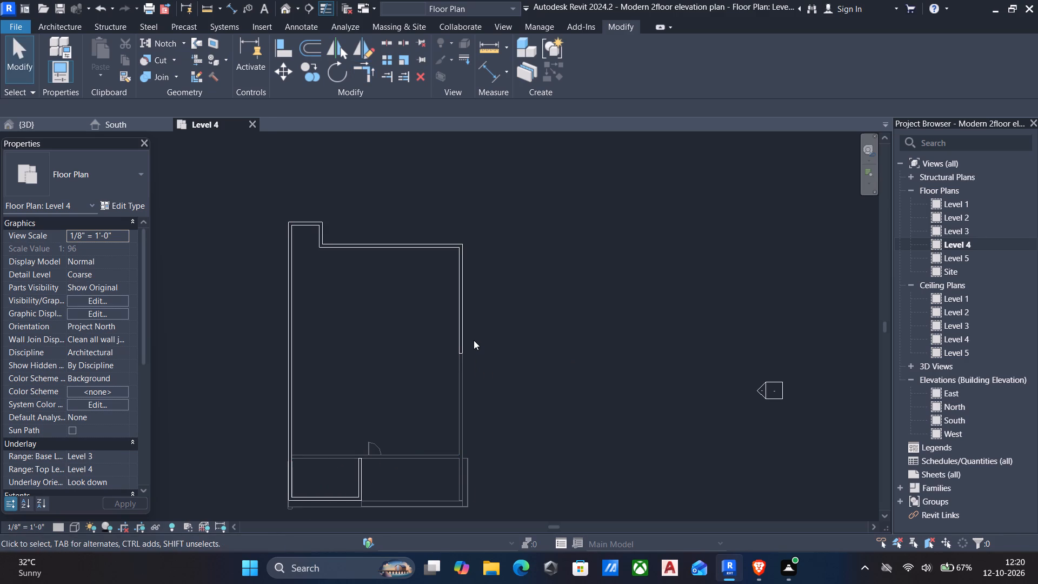
# Draw an 8' long 9" parapet wall over the recessed front wall near its east end, flipped to sit on the wall below.
pyautogui.write('wa')
pyautogui.scroll(2, 441, 467)
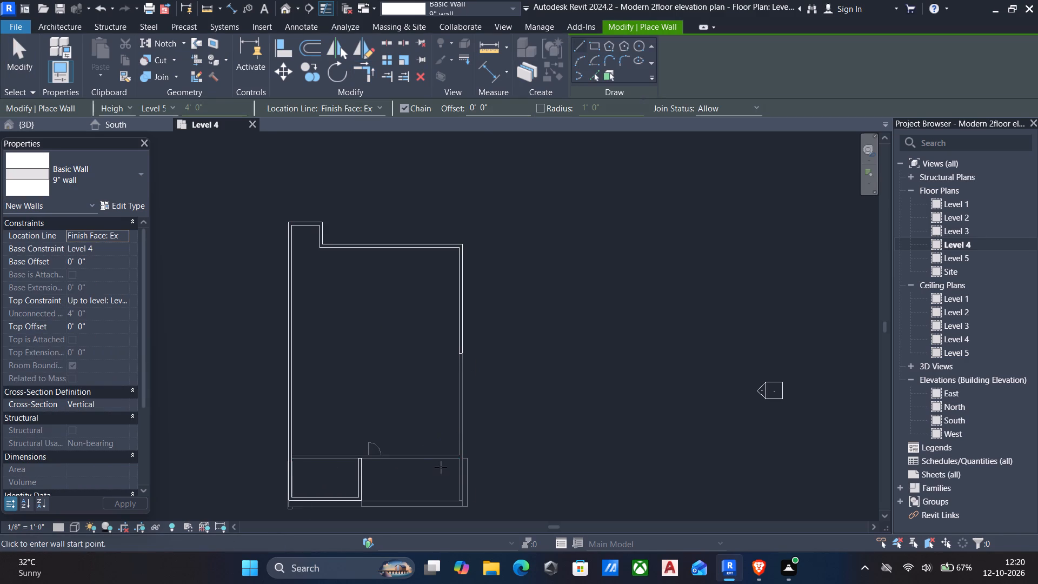
pyautogui.scroll(8, 441, 467)
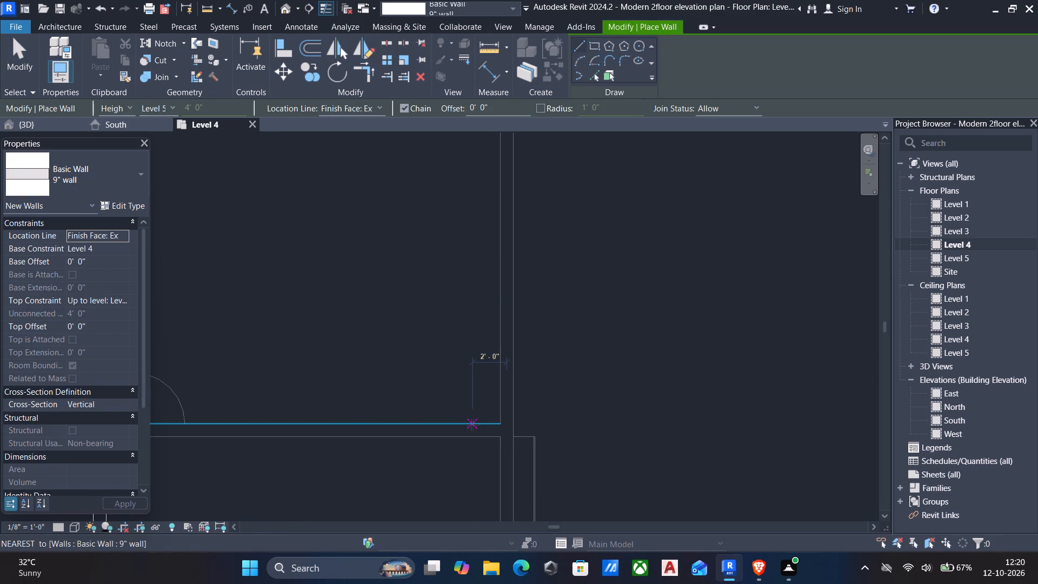
pyautogui.click(472, 424)
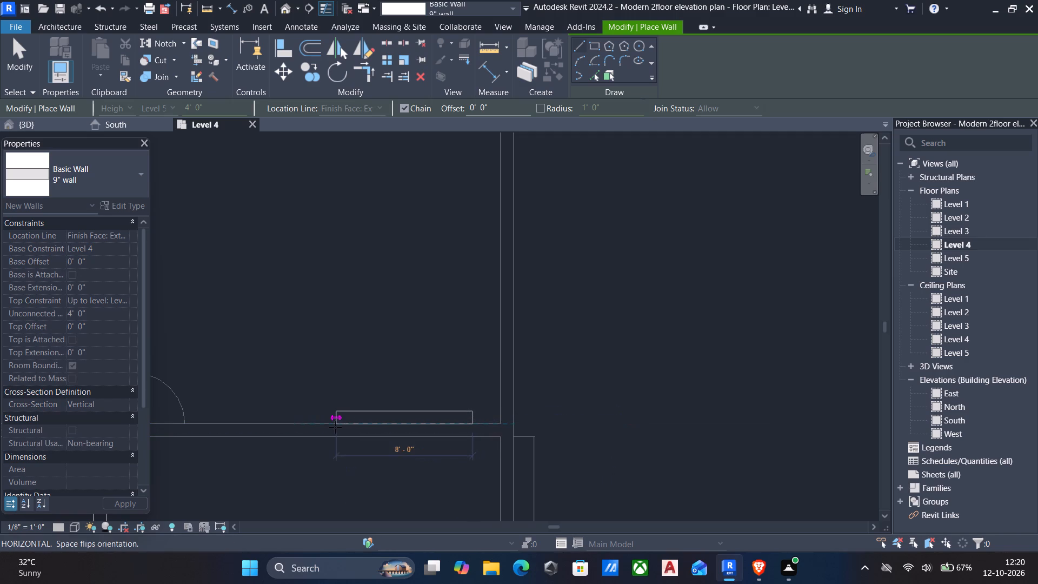
pyautogui.press('space')
pyautogui.click(335, 427)
pyautogui.press('Escape')
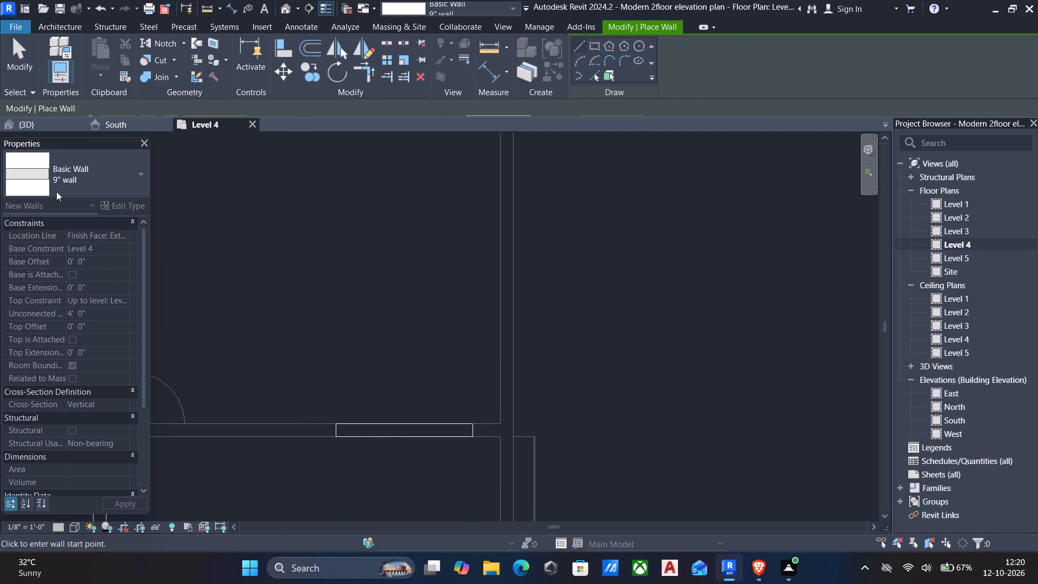
# Trim/extend the new front parapet wall and the east parapet wall to a corner.
pyautogui.click(364, 77)
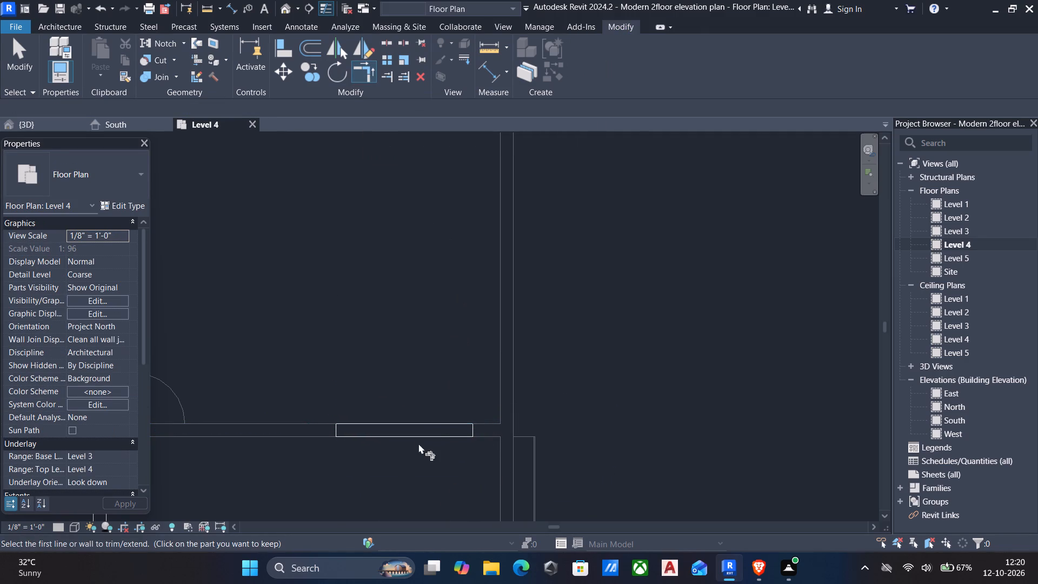
pyautogui.click(412, 430)
pyautogui.scroll(-5, 409, 417)
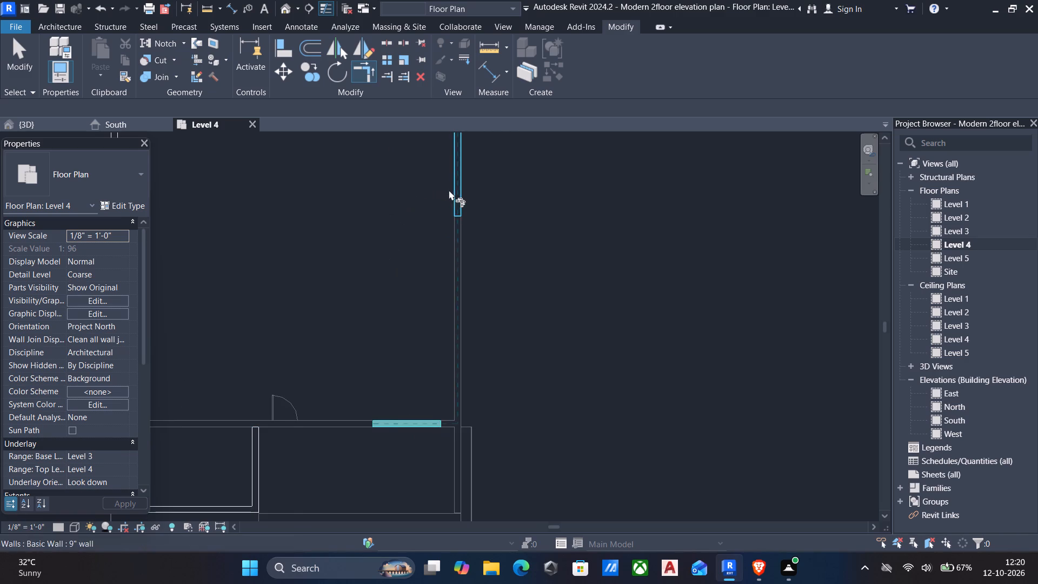
pyautogui.click(458, 200)
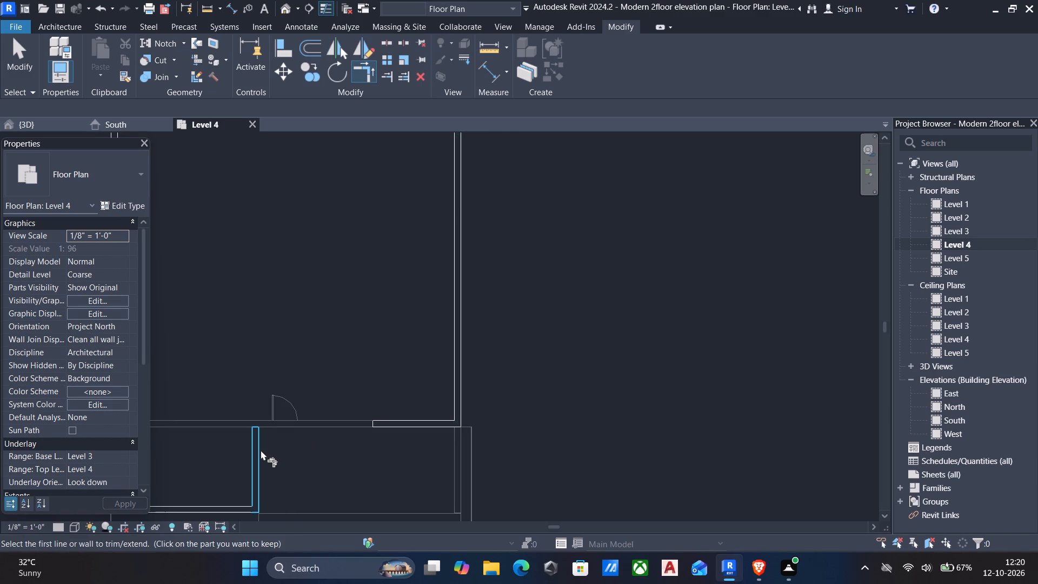
# Trim/extend the recessed front parapet wall and the southwest block's east parapet wall to a corner.
pyautogui.click(258, 452)
pyautogui.click(404, 423)
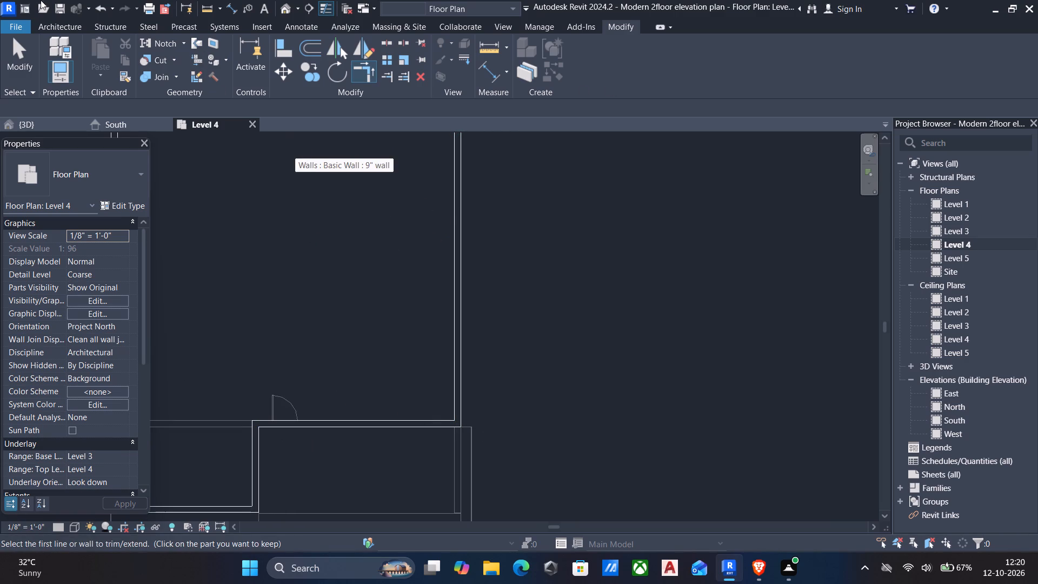
# Examine the completed roof parapet and the front facade from several angles in the 3D view.
pyautogui.click(287, 12)
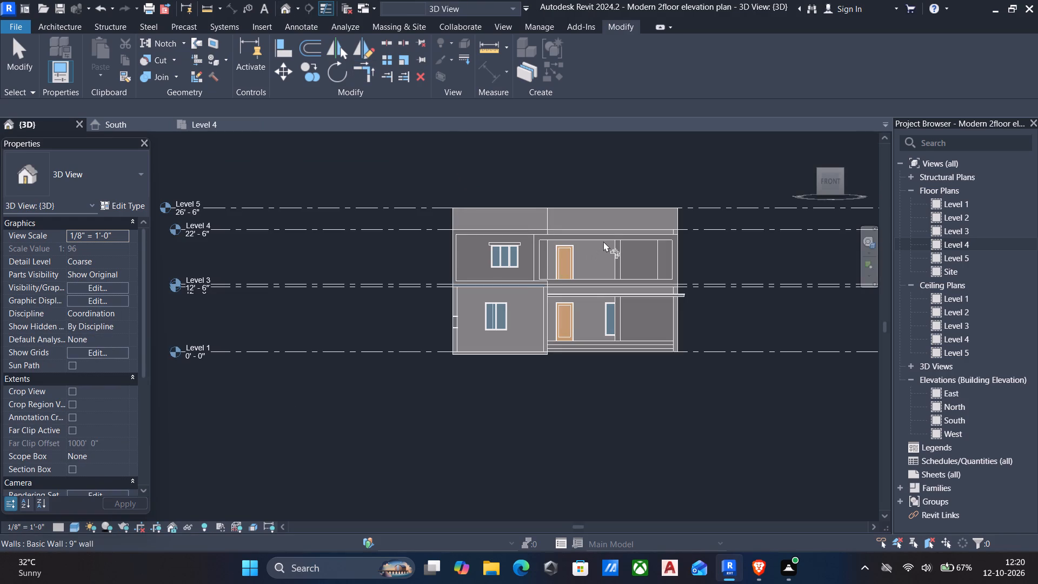
pyautogui.press('Escape')
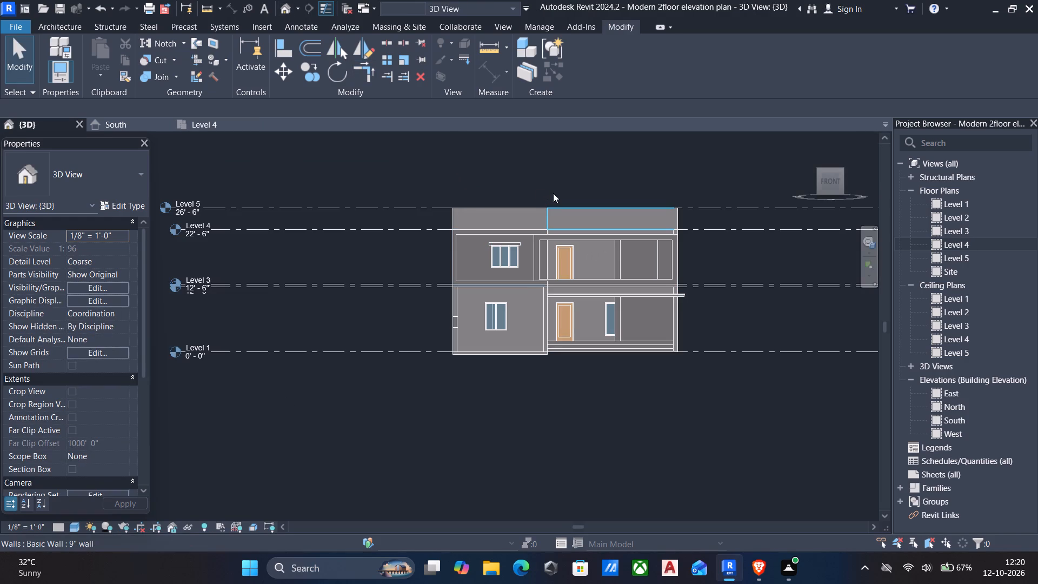
pyautogui.press('Escape')
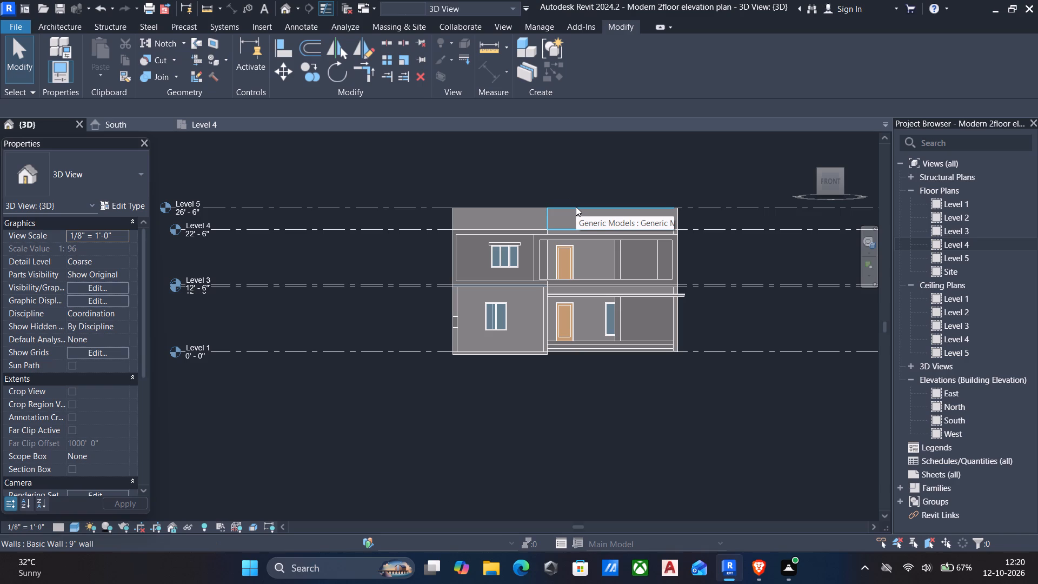
pyautogui.scroll(-2, 566, 253)
pyautogui.keyDown('shift'); pyautogui.moveTo(576, 258); pyautogui.dragTo(558, 267, button='middle'); pyautogui.keyUp('shift')
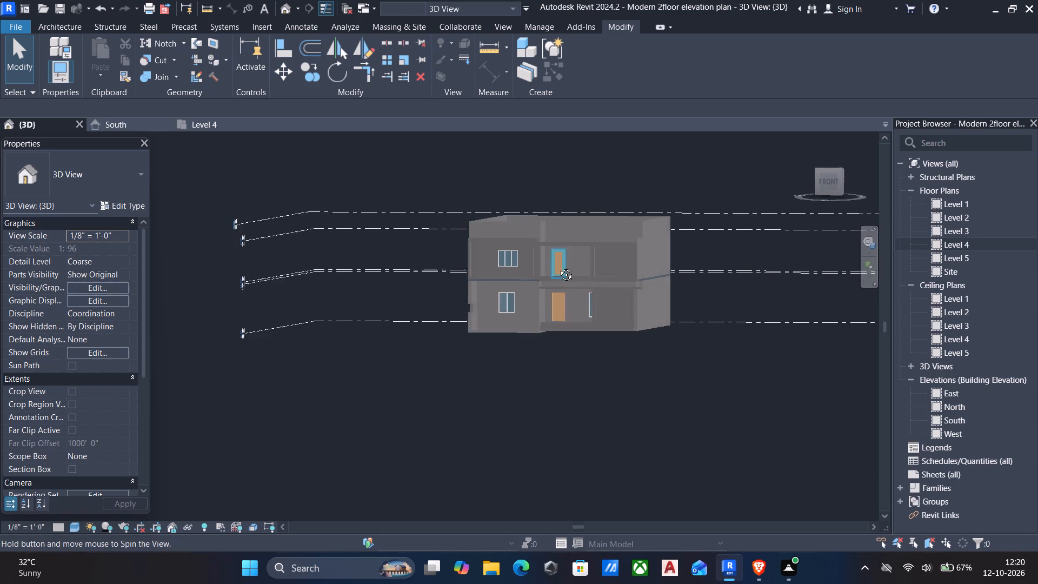
pyautogui.keyDown('shift'); pyautogui.moveTo(558, 267); pyautogui.dragTo(582, 341, button='middle'); pyautogui.keyUp('shift')
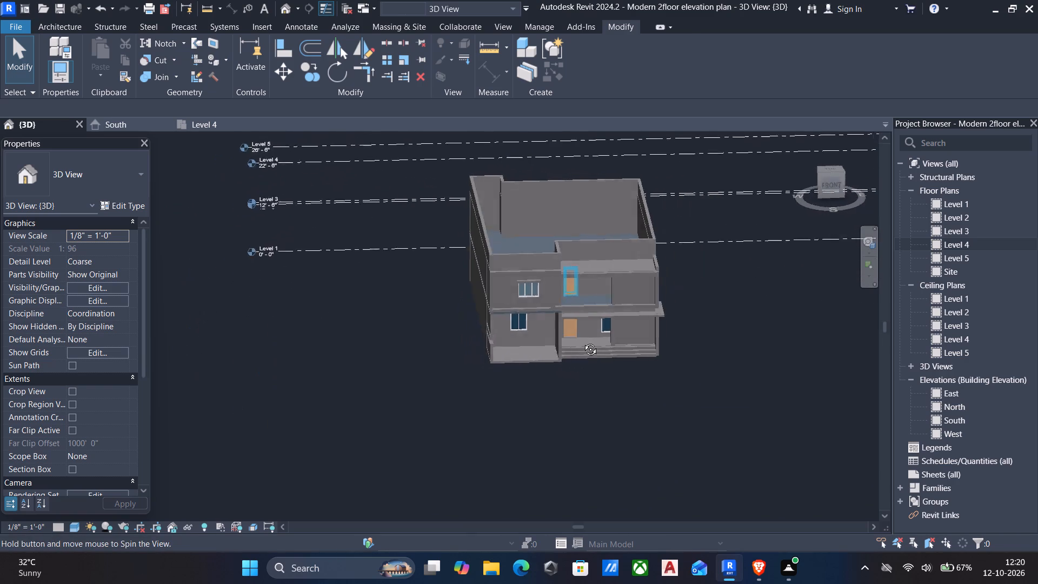
pyautogui.keyDown('shift'); pyautogui.moveTo(582, 341); pyautogui.dragTo(549, 287, button='middle'); pyautogui.keyUp('shift')
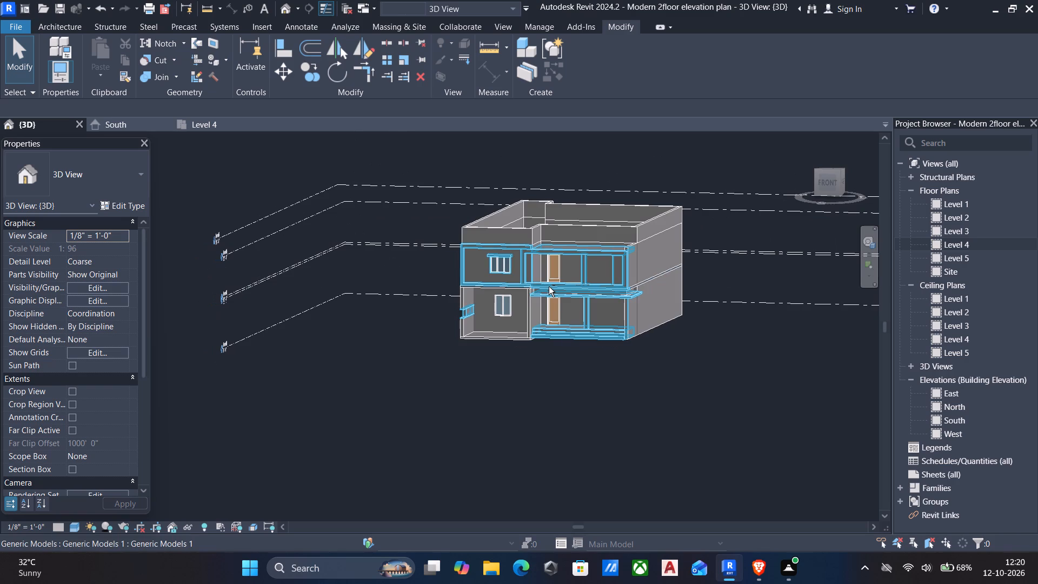
pyautogui.keyDown('shift'); pyautogui.middleClick(553, 285); pyautogui.keyUp('shift')
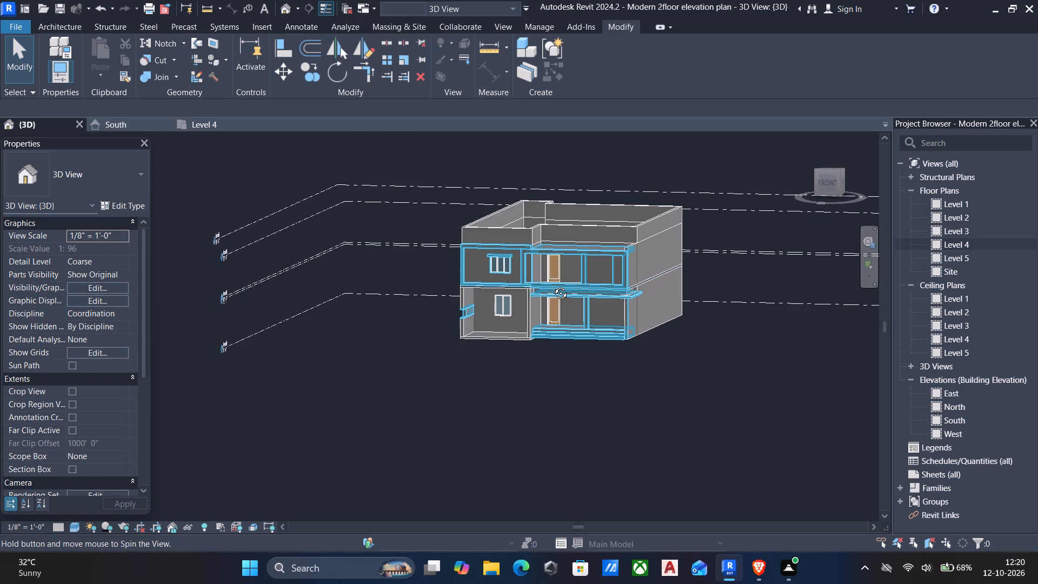
pyautogui.keyDown('shift'); pyautogui.moveTo(553, 285); pyautogui.dragTo(504, 339, button='middle'); pyautogui.keyUp('shift')
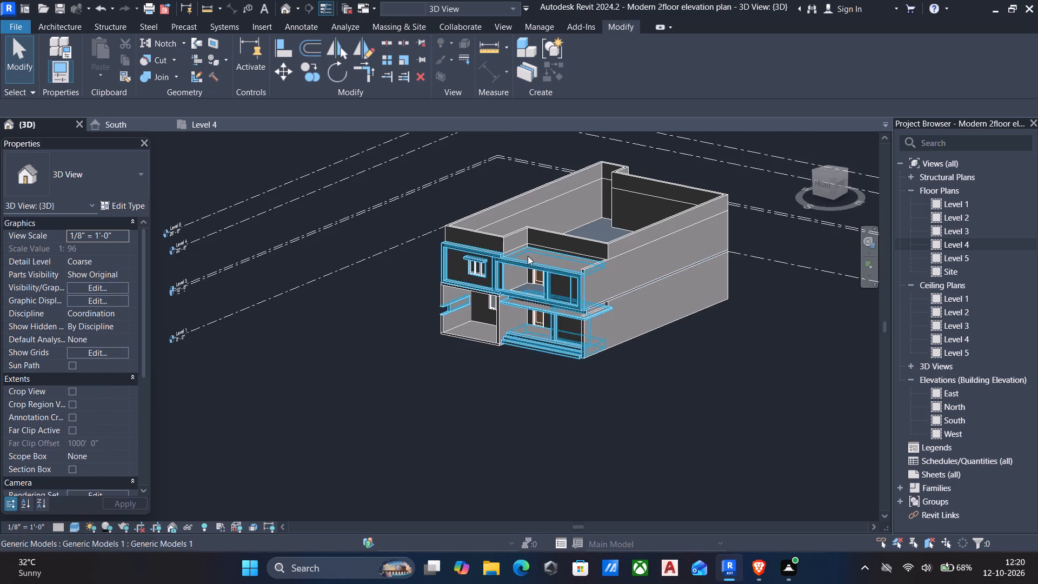
pyautogui.scroll(5, 547, 222)
pyautogui.keyDown('shift'); pyautogui.moveTo(522, 271); pyautogui.dragTo(526, 268, button='middle'); pyautogui.keyUp('shift')
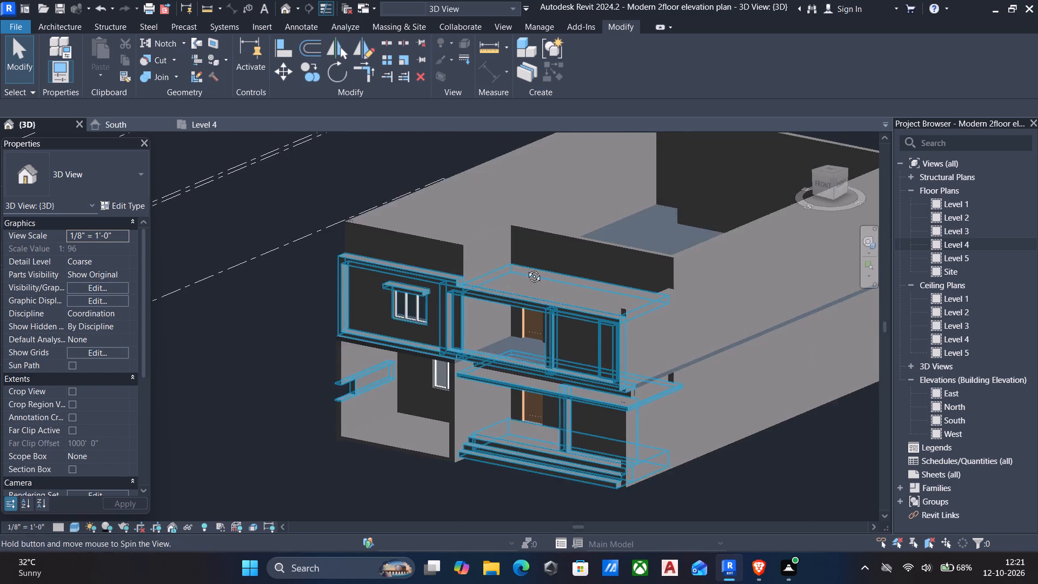
pyautogui.keyDown('shift'); pyautogui.moveTo(526, 268); pyautogui.dragTo(536, 266, button='middle'); pyautogui.keyUp('shift')
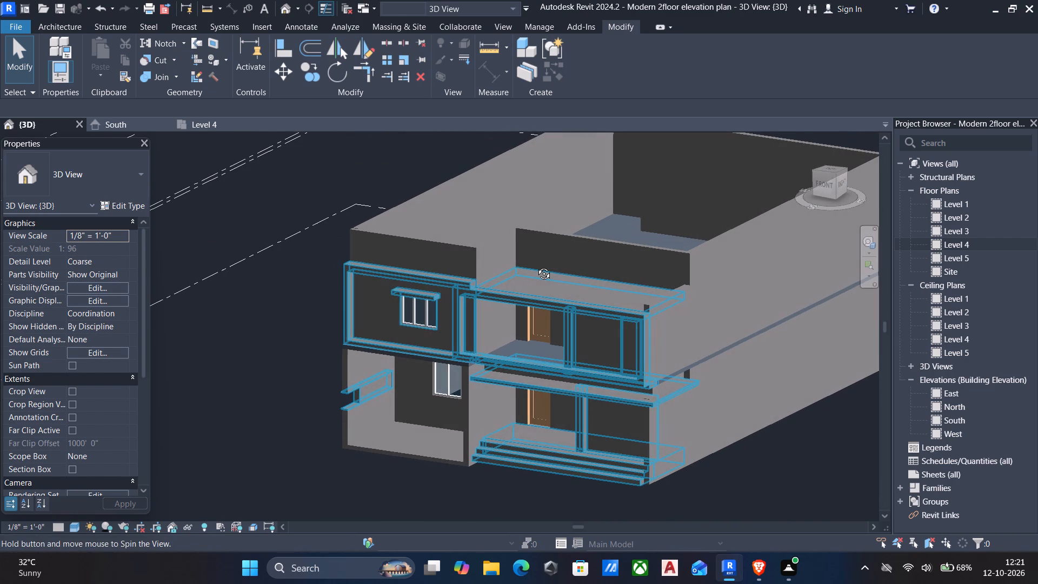
pyautogui.keyDown('shift'); pyautogui.moveTo(536, 266); pyautogui.dragTo(537, 264, button='middle'); pyautogui.keyUp('shift')
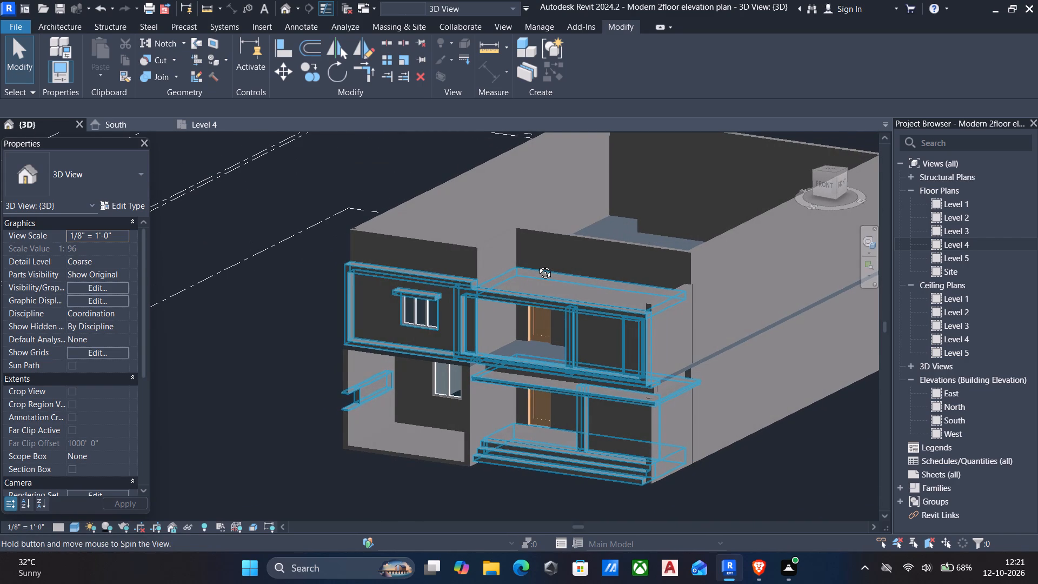
pyautogui.keyDown('shift'); pyautogui.moveTo(537, 264); pyautogui.dragTo(549, 253, button='middle'); pyautogui.keyUp('shift')
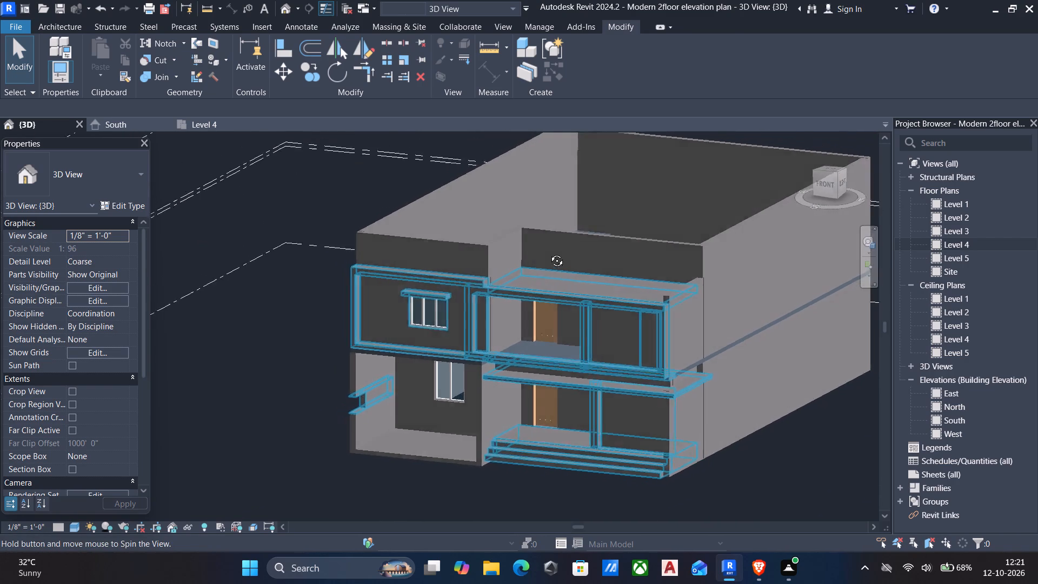
pyautogui.keyDown('shift'); pyautogui.moveTo(549, 253); pyautogui.dragTo(579, 207, button='middle'); pyautogui.keyUp('shift')
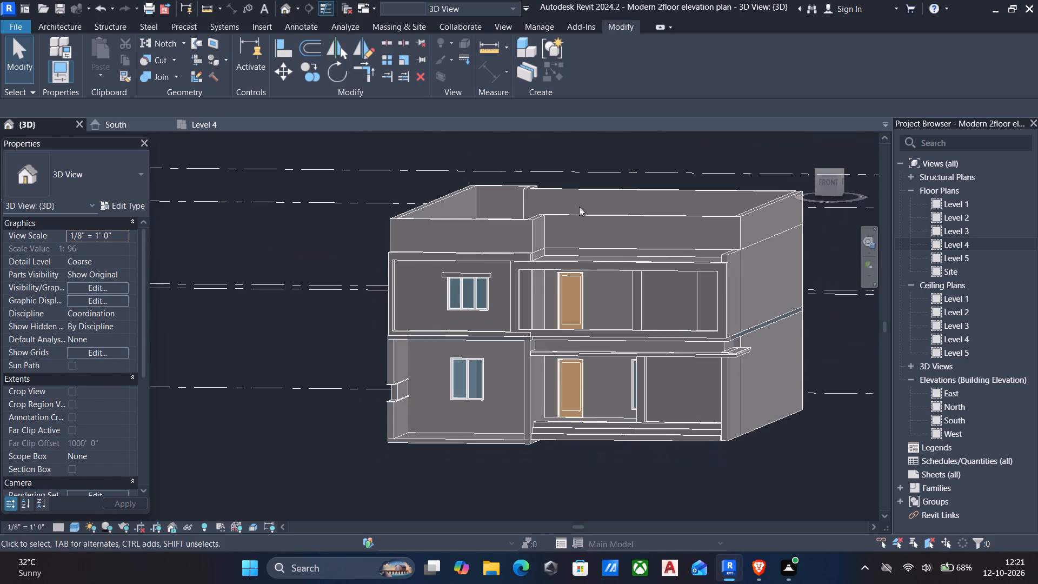
# Edit the upper-floor front frame's extrusion sketch, raising its top band lines from the Level 4 slab to near the parapet top.
pyautogui.click(421, 256)
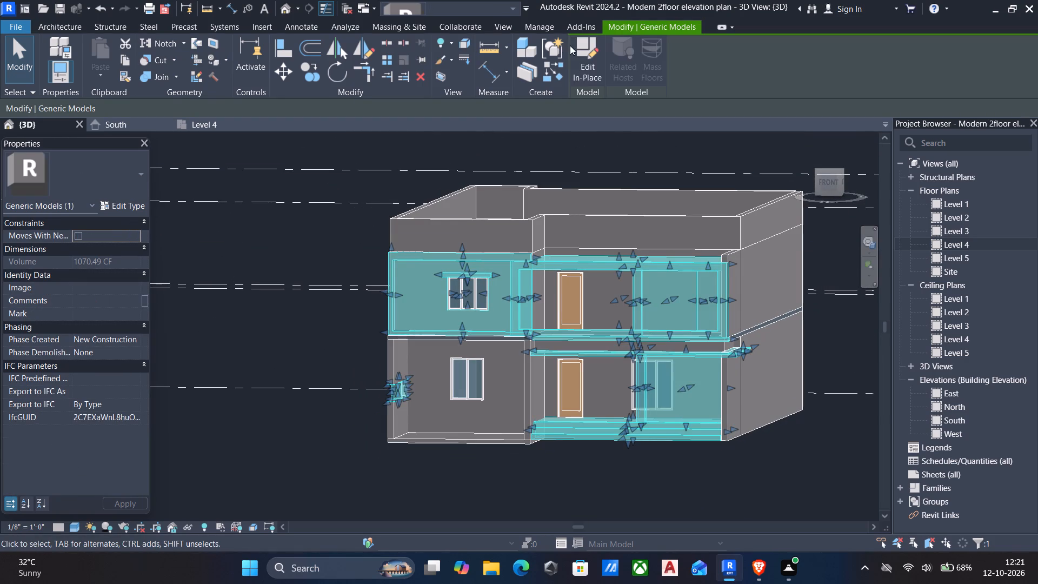
pyautogui.click(574, 48)
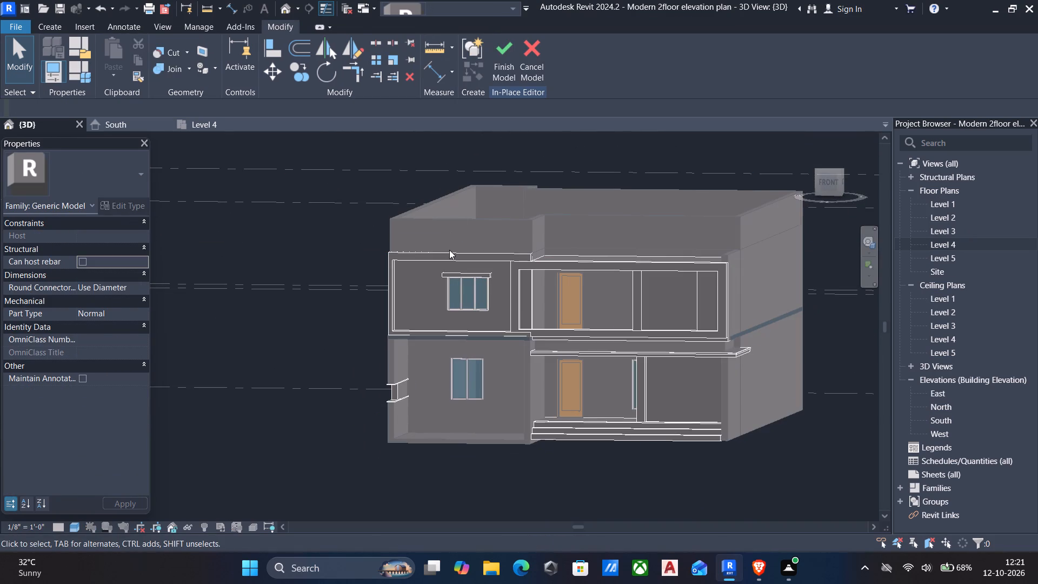
pyautogui.click(449, 250)
pyautogui.click(517, 49)
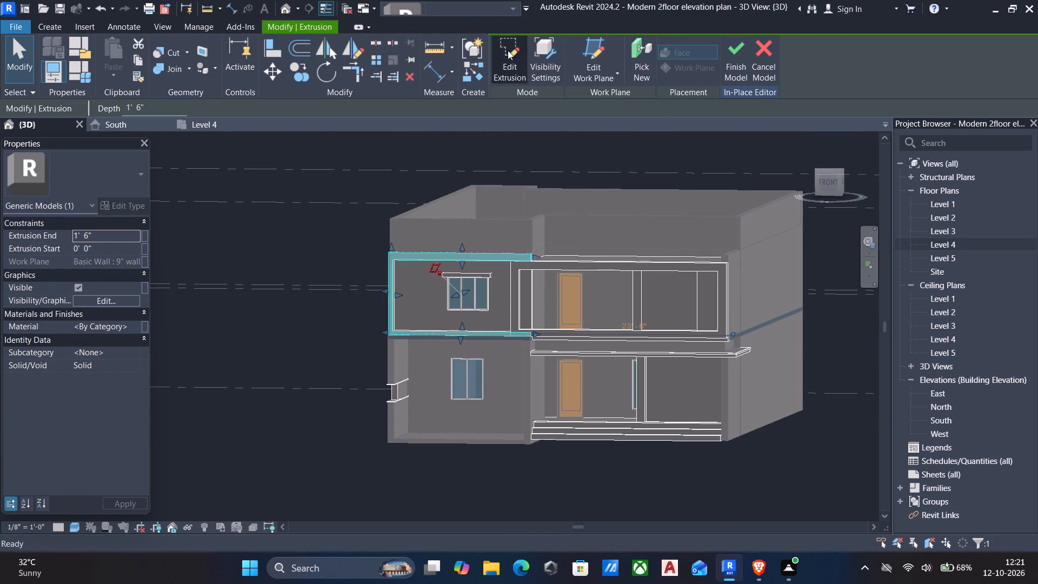
pyautogui.moveTo(487, 276); pyautogui.dragTo(450, 227)
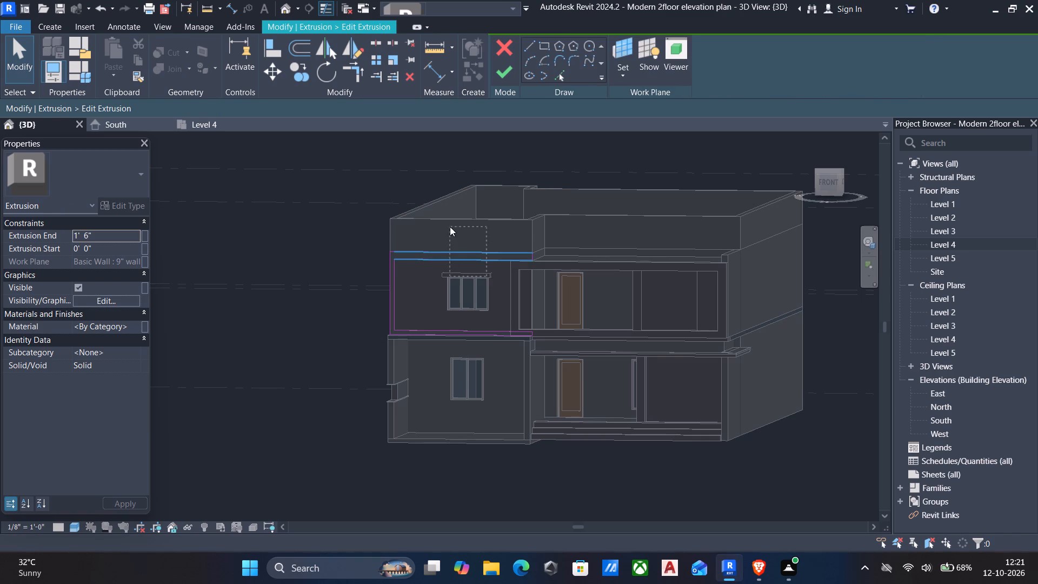
pyautogui.moveTo(450, 227); pyautogui.dragTo(450, 226)
pyautogui.moveTo(574, 294); pyautogui.dragTo(482, 220)
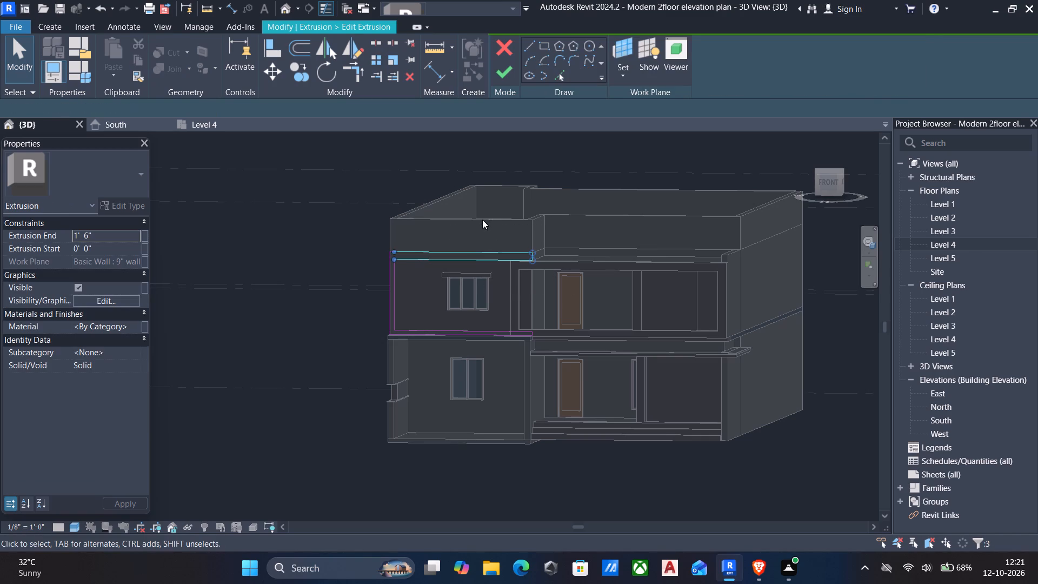
pyautogui.press('Up')
pyautogui.press('Up')
pyautogui.press('Up')
pyautogui.press('Up')
pyautogui.press('Up')
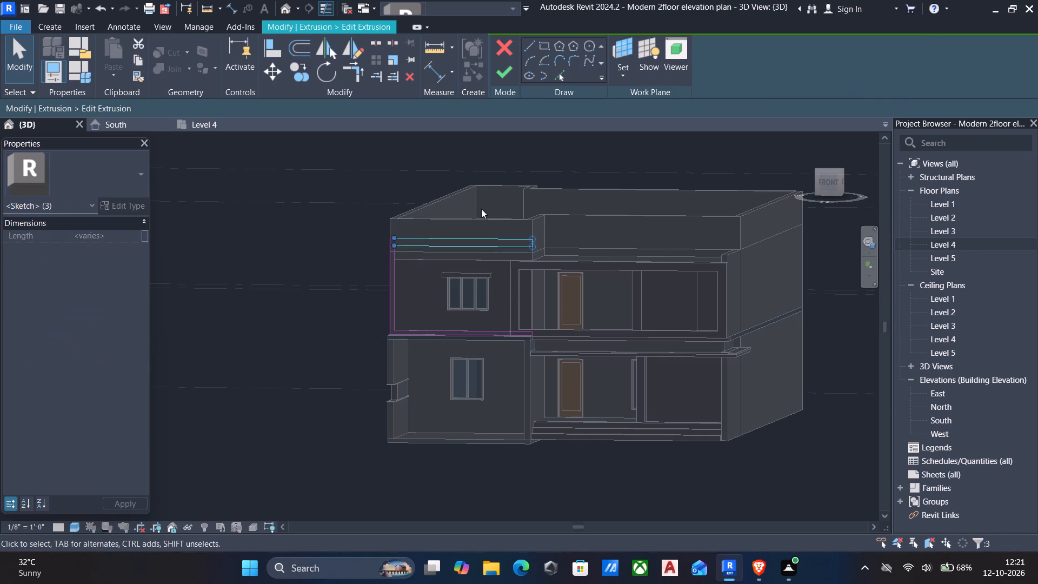
pyautogui.press('Up')
pyautogui.press('Up')
pyautogui.press('Up')
pyautogui.press('Up')
pyautogui.press('Up')
pyautogui.press('Up')
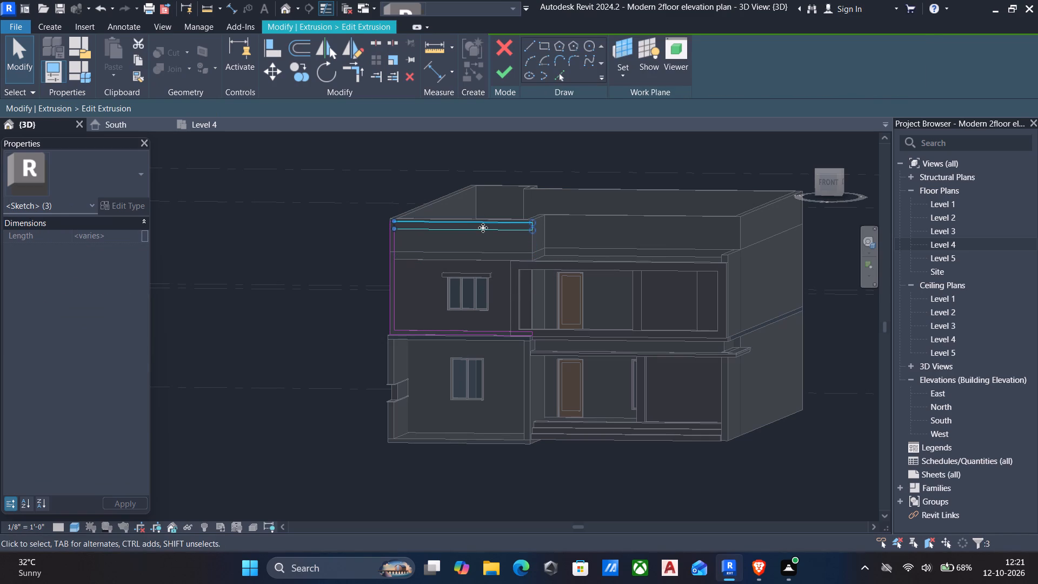
# Nudge the frame's top band lines slightly above the southwest block's parapet top and finish the sketch.
pyautogui.scroll(9, 476, 247)
pyautogui.press('Up')
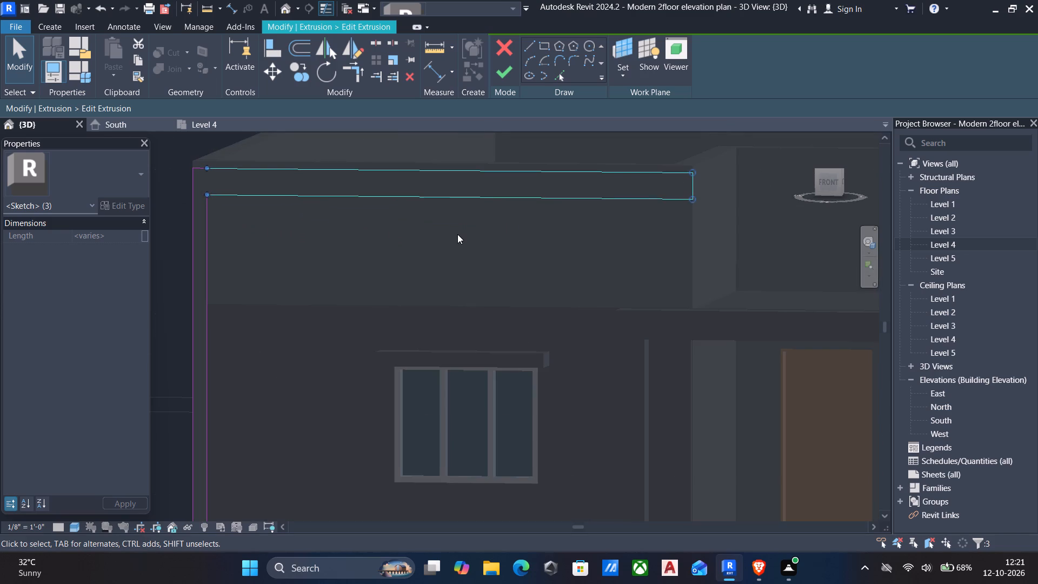
pyautogui.press('Up')
pyautogui.press('Up')
pyautogui.press('Up')
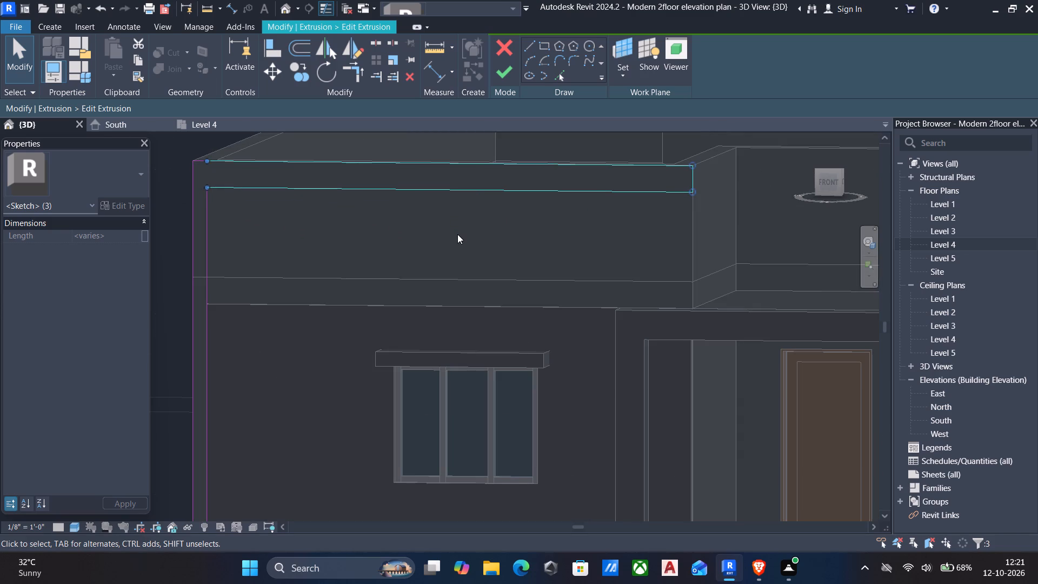
pyautogui.press('Up')
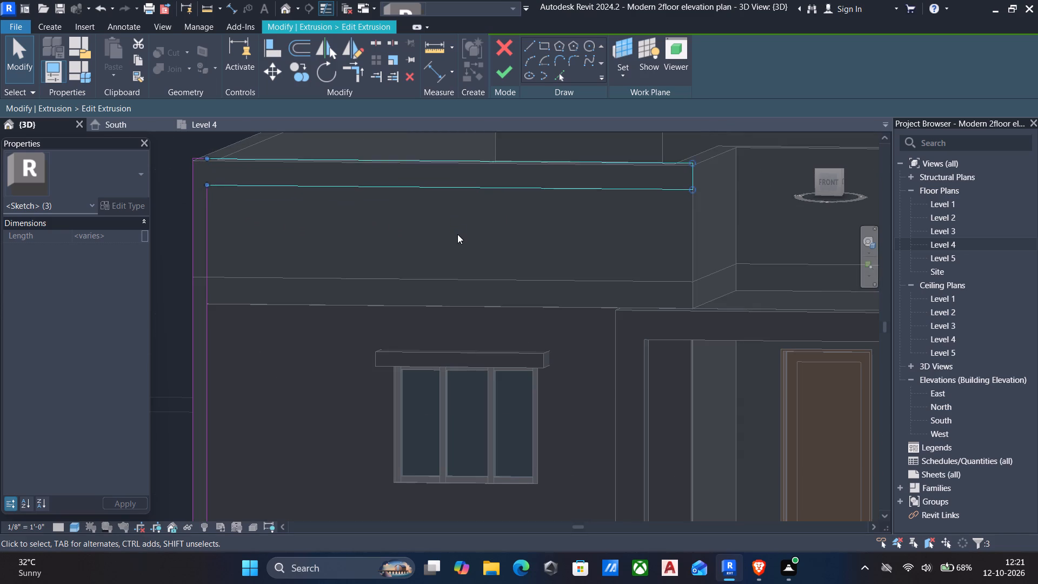
pyautogui.press('Up')
pyautogui.press('Up')
pyautogui.press('Up')
pyautogui.press('Up')
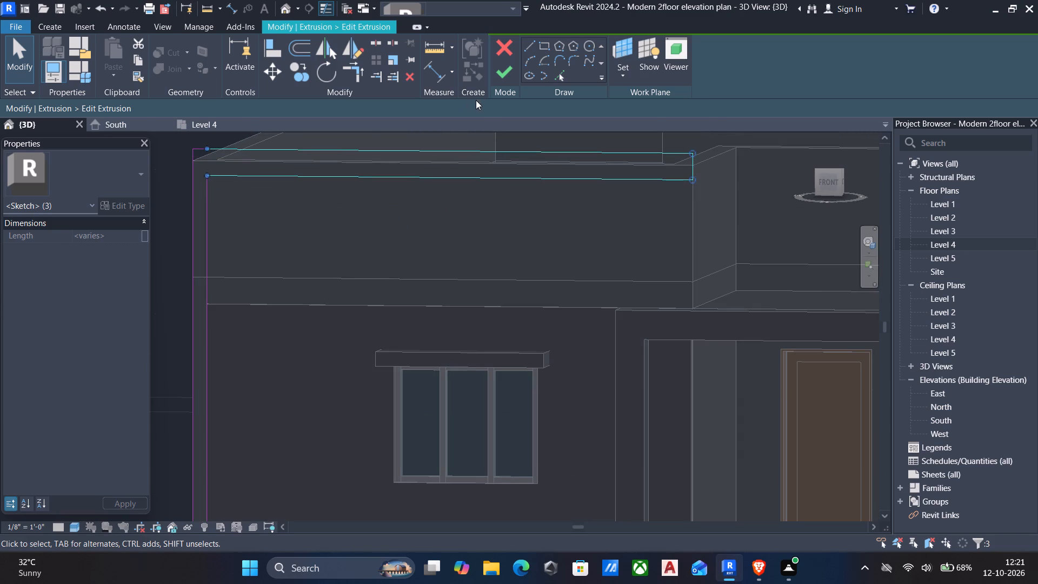
pyautogui.click(500, 78)
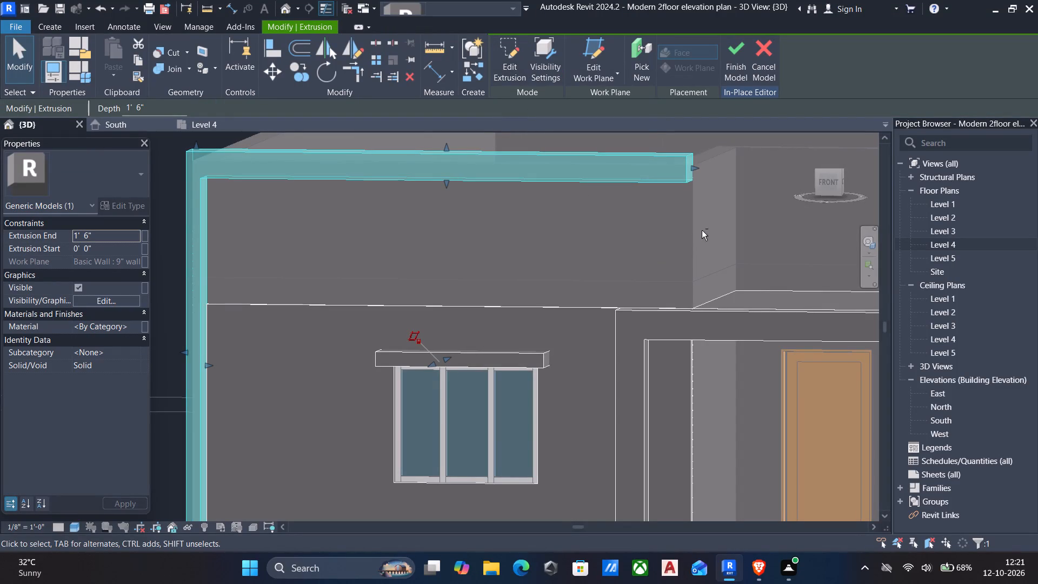
# Create an extrusion from a 1'-6" by 11" rectangle traced on the east end face of the frame's raised top band.
pyautogui.keyDown('shift'); pyautogui.moveTo(702, 230); pyautogui.dragTo(594, 290, button='middle'); pyautogui.keyUp('shift')
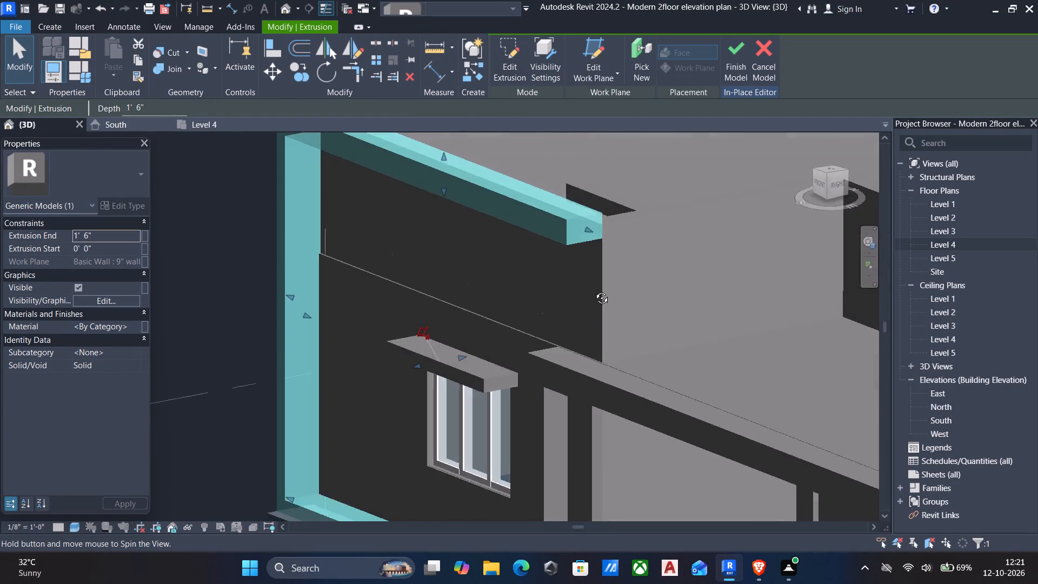
pyautogui.keyDown('shift'); pyautogui.moveTo(594, 290); pyautogui.dragTo(538, 278, button='middle'); pyautogui.keyUp('shift')
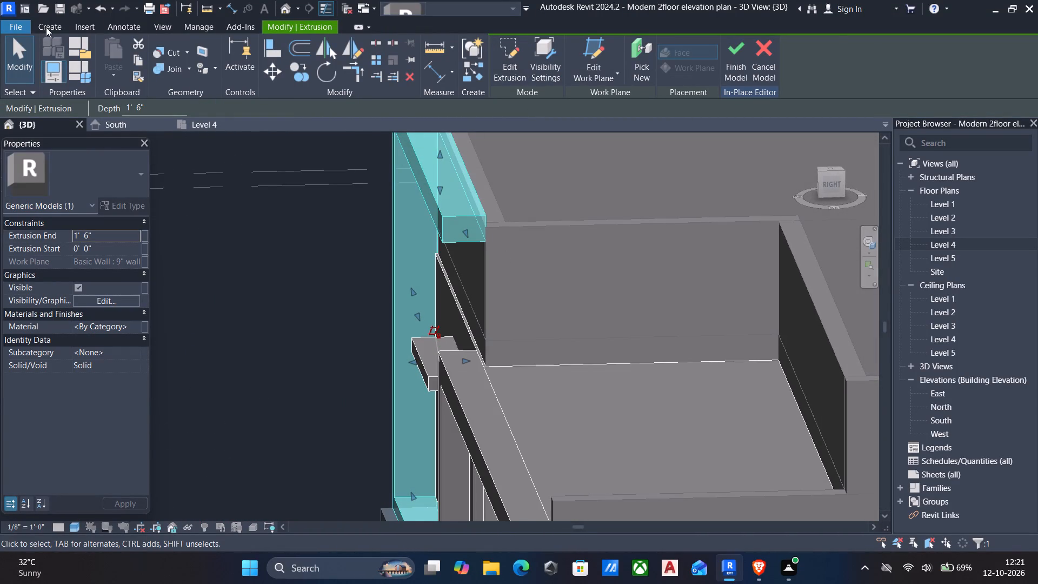
pyautogui.click(46, 27)
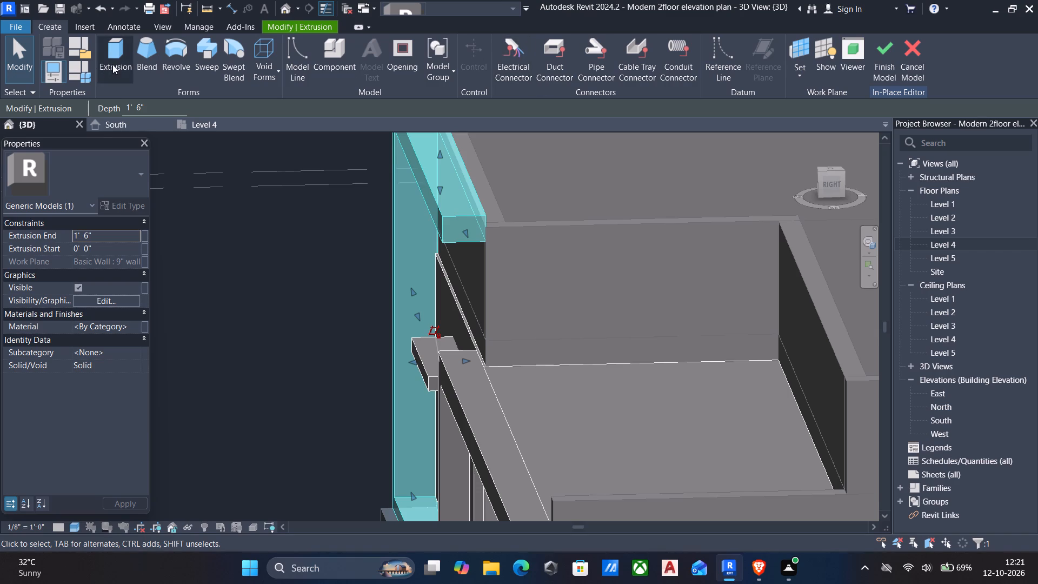
pyautogui.click(115, 50)
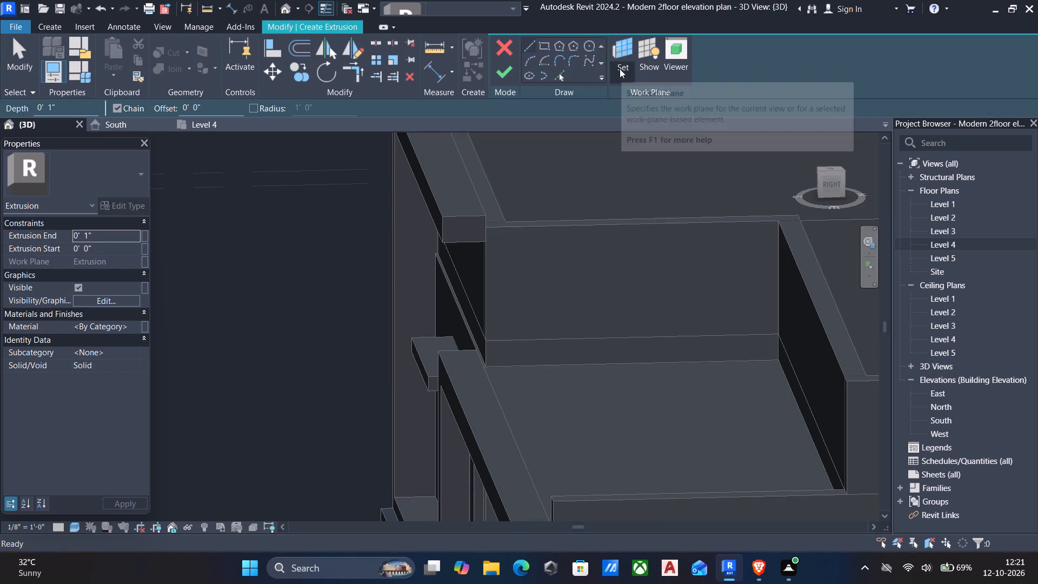
pyautogui.click(621, 73)
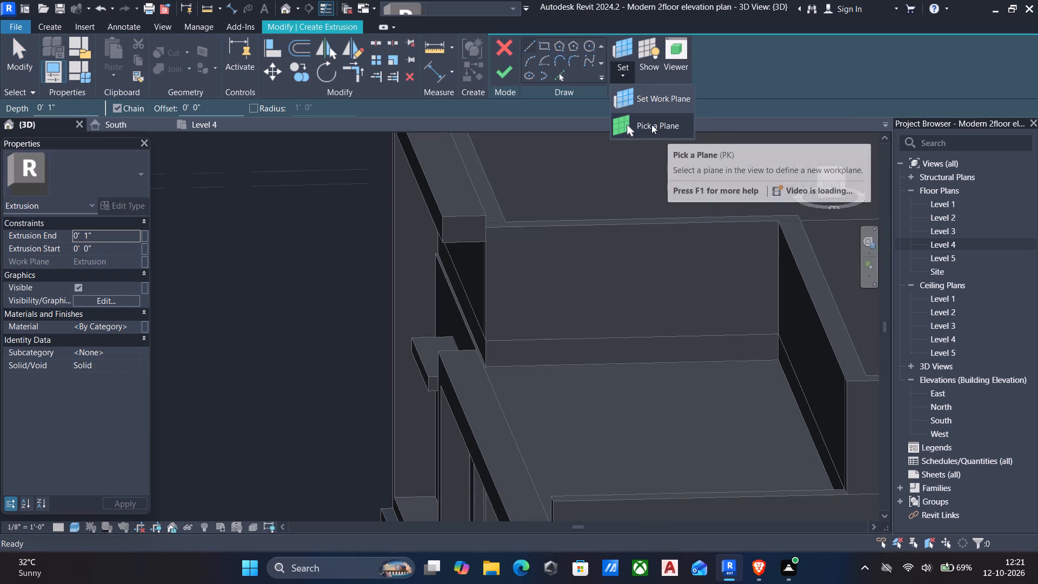
pyautogui.click(650, 124)
pyautogui.click(453, 218)
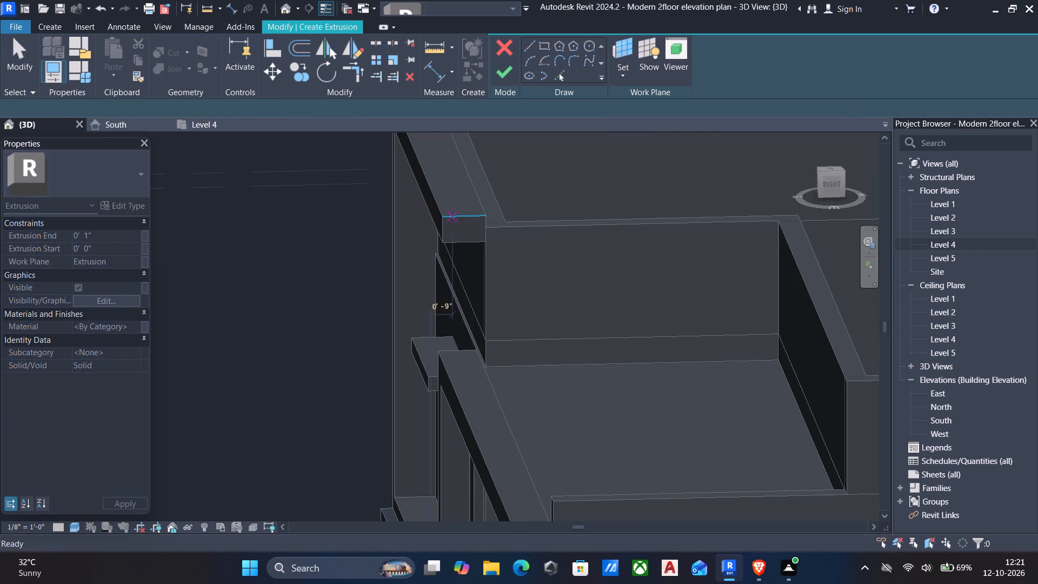
pyautogui.click(541, 43)
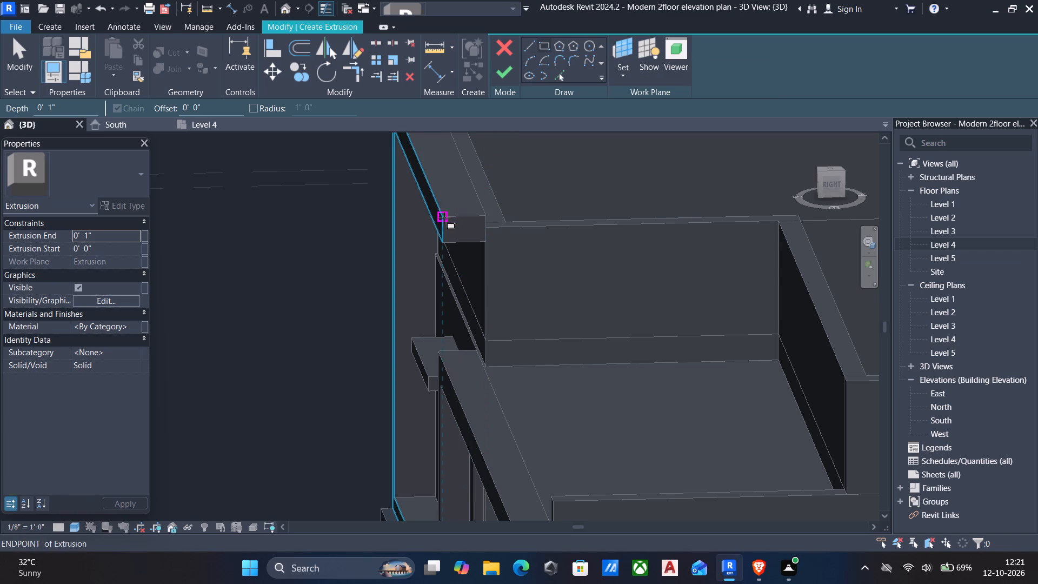
pyautogui.click(444, 218)
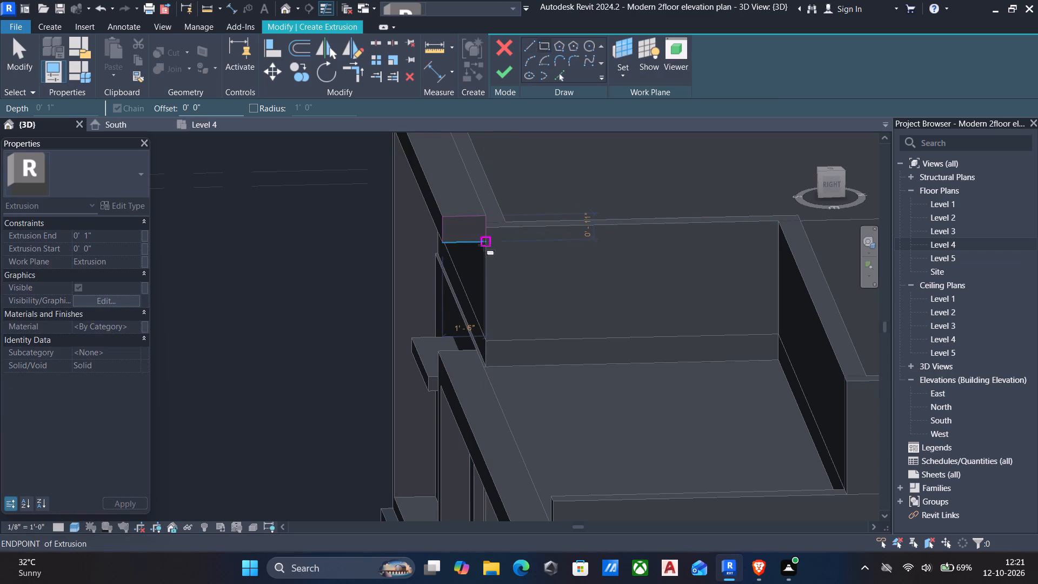
pyautogui.click(484, 236)
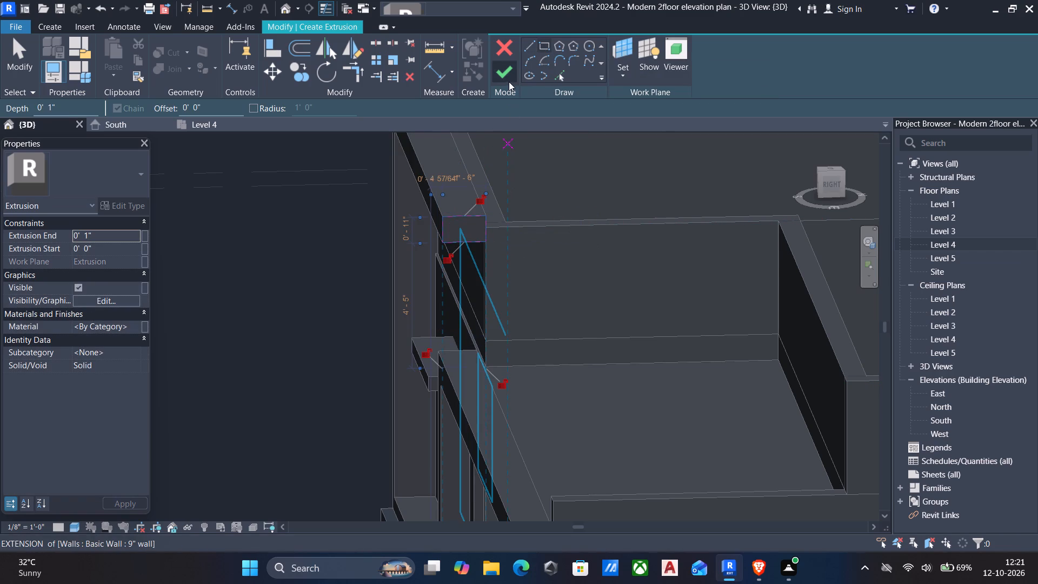
pyautogui.click(501, 70)
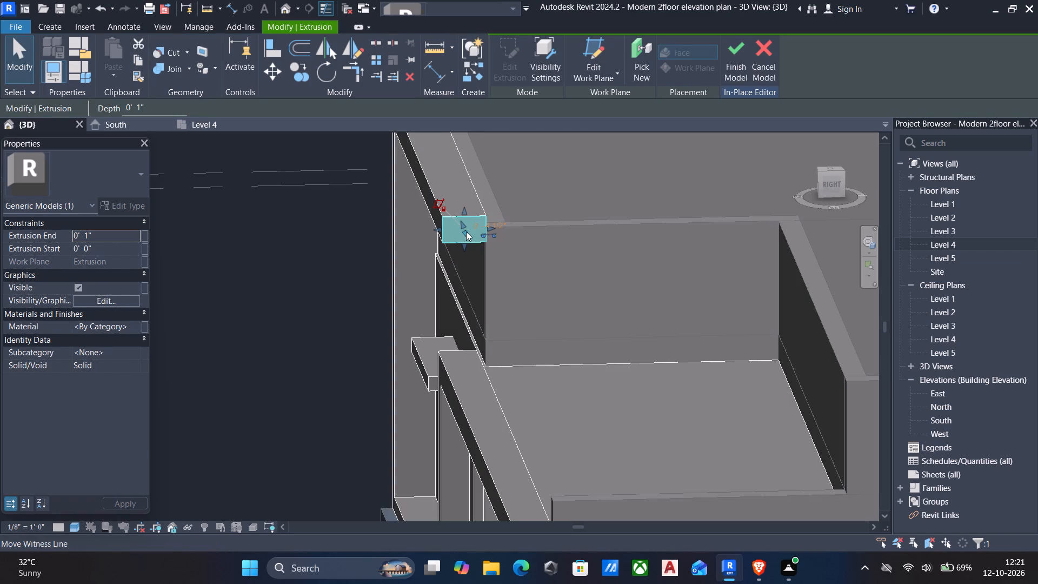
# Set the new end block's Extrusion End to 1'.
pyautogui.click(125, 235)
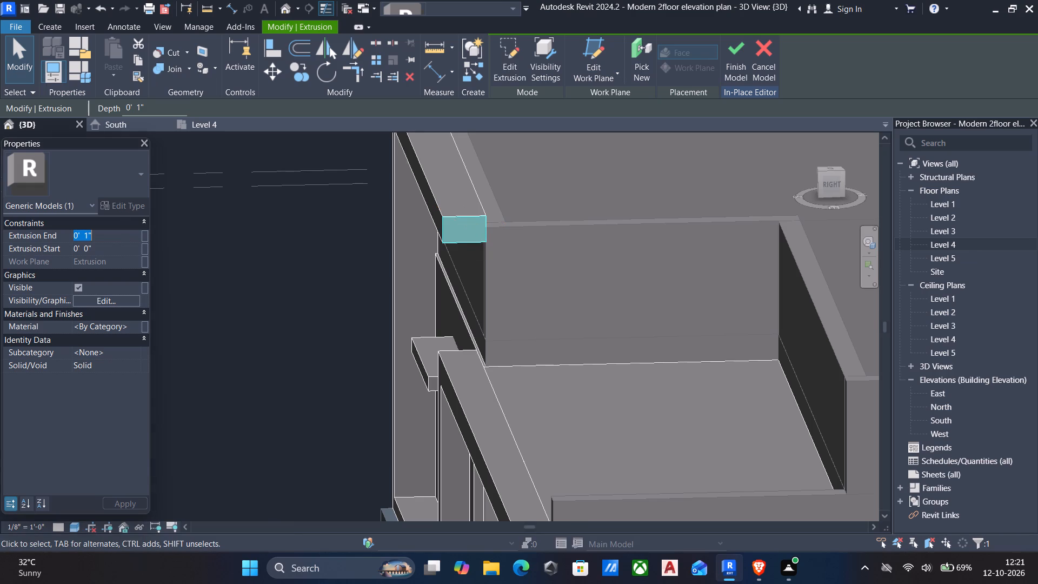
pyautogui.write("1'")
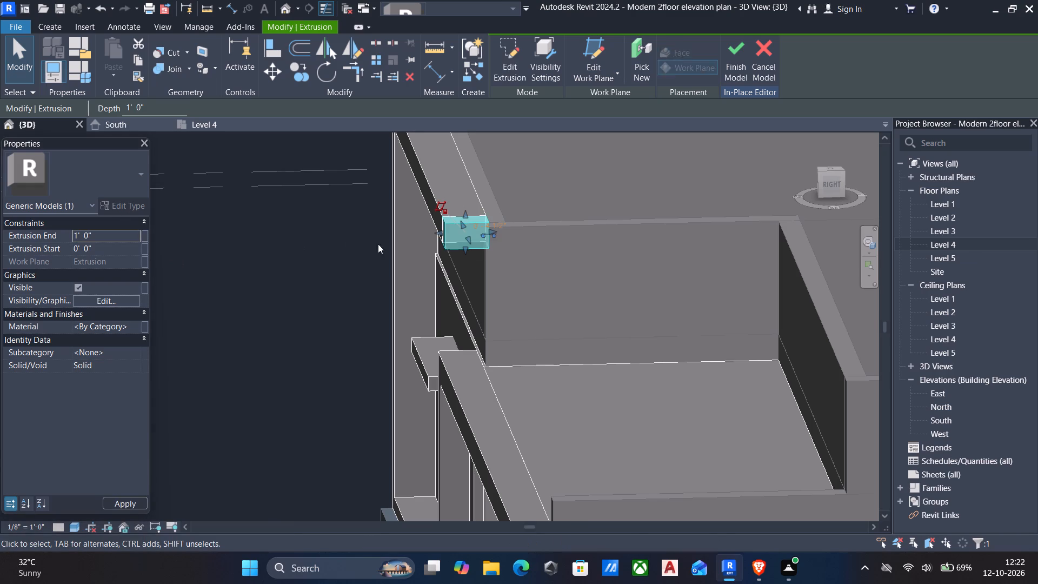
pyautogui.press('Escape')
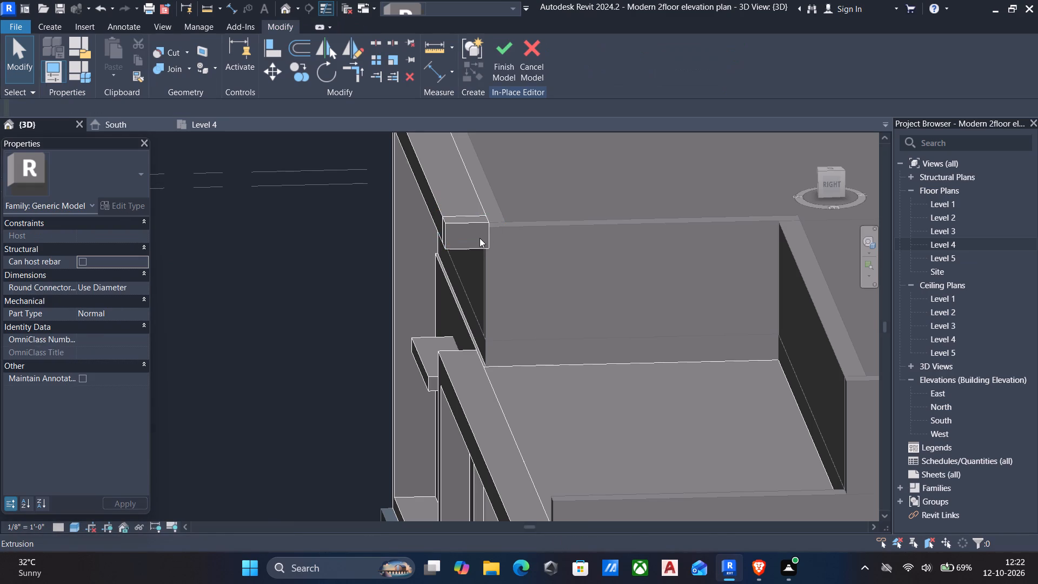
# Set the end block's Extrusion End to 2'.
pyautogui.click(479, 238)
pyautogui.click(474, 249)
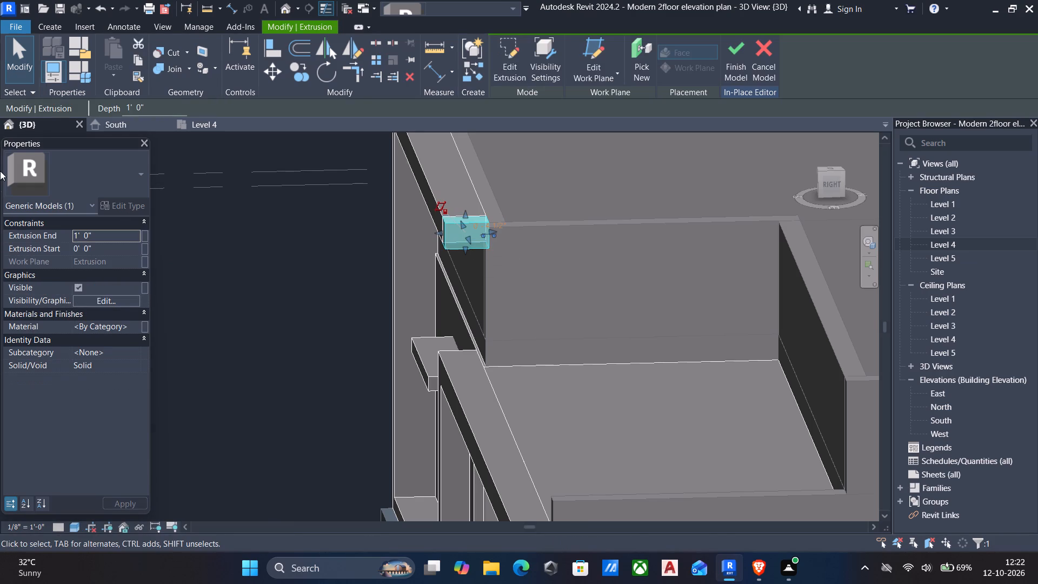
pyautogui.click(131, 241)
pyautogui.write("2'")
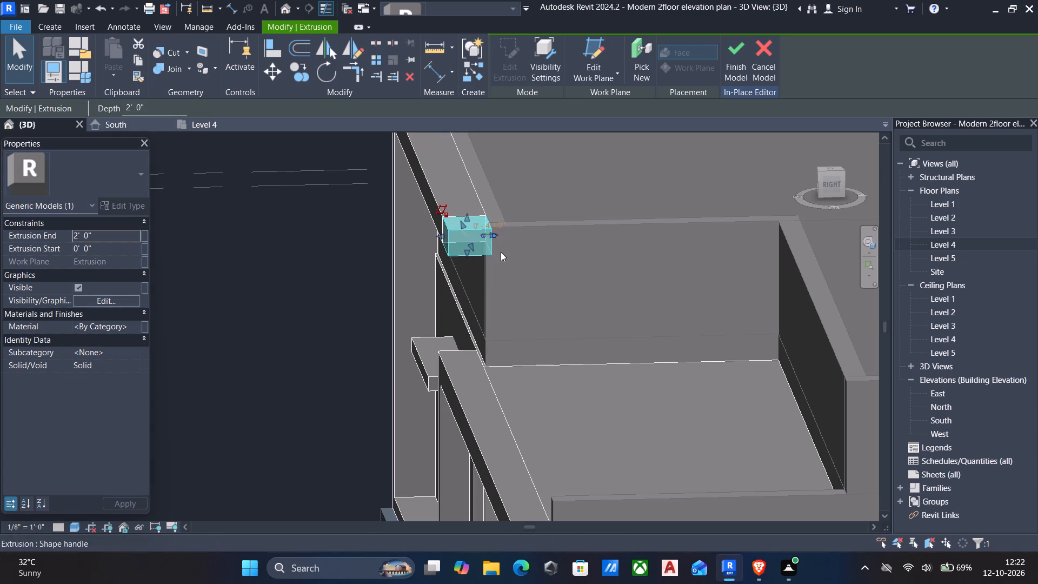
# Stretch the end block back along the southwest block's east parapet wall to the recessed front parapet wall.
pyautogui.click(501, 256)
pyautogui.click(490, 248)
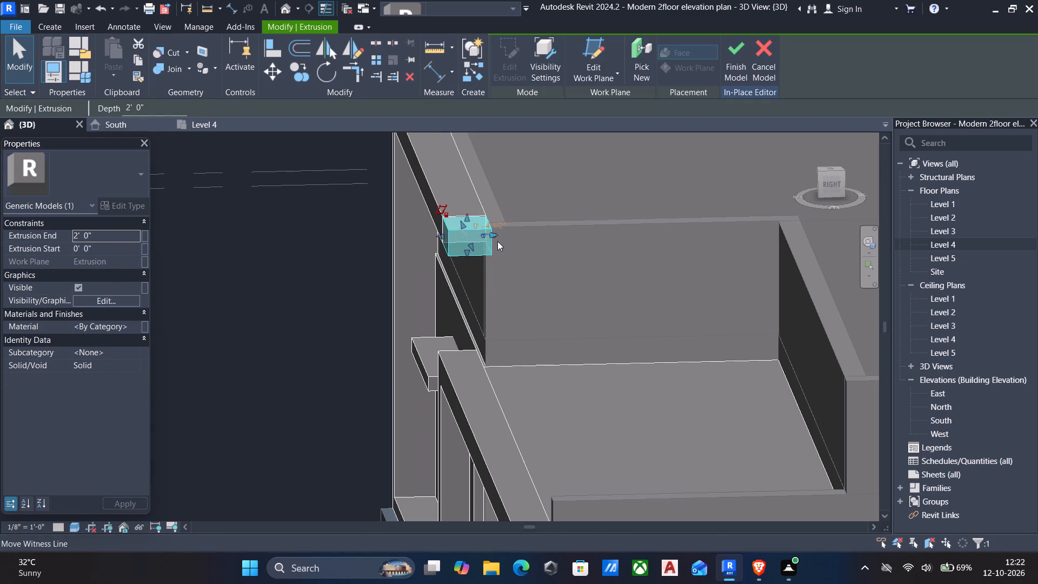
pyautogui.moveTo(495, 238); pyautogui.dragTo(783, 239)
pyautogui.press('Escape')
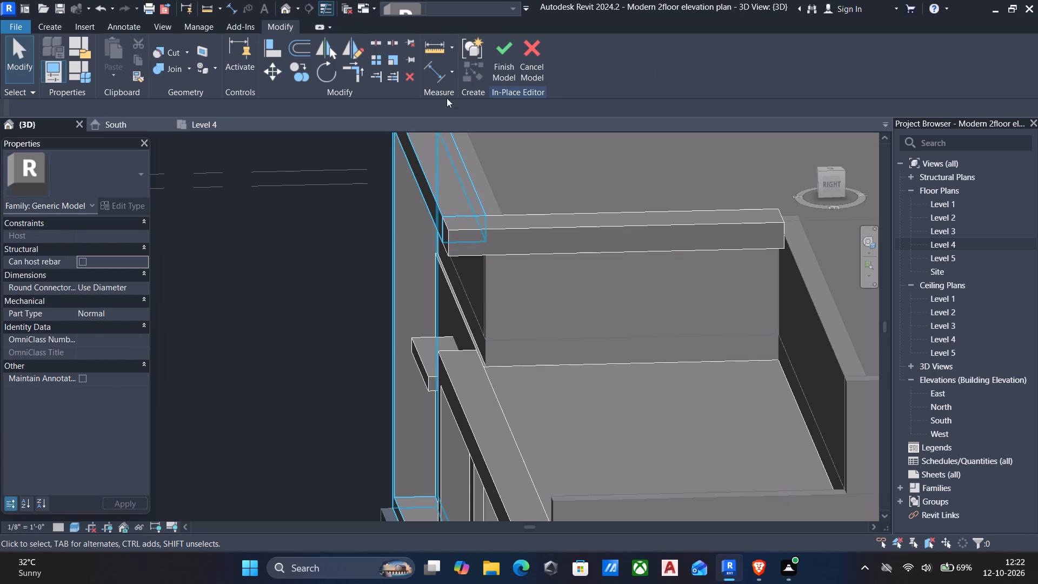
# Sketch an extrusion rectangle about 19'-4 1/2" by 5 1/2" along the top edge of the frame's front face, ending at the end block's east corner.
pyautogui.keyDown('shift'); pyautogui.moveTo(466, 302); pyautogui.dragTo(587, 251, button='middle'); pyautogui.keyUp('shift')
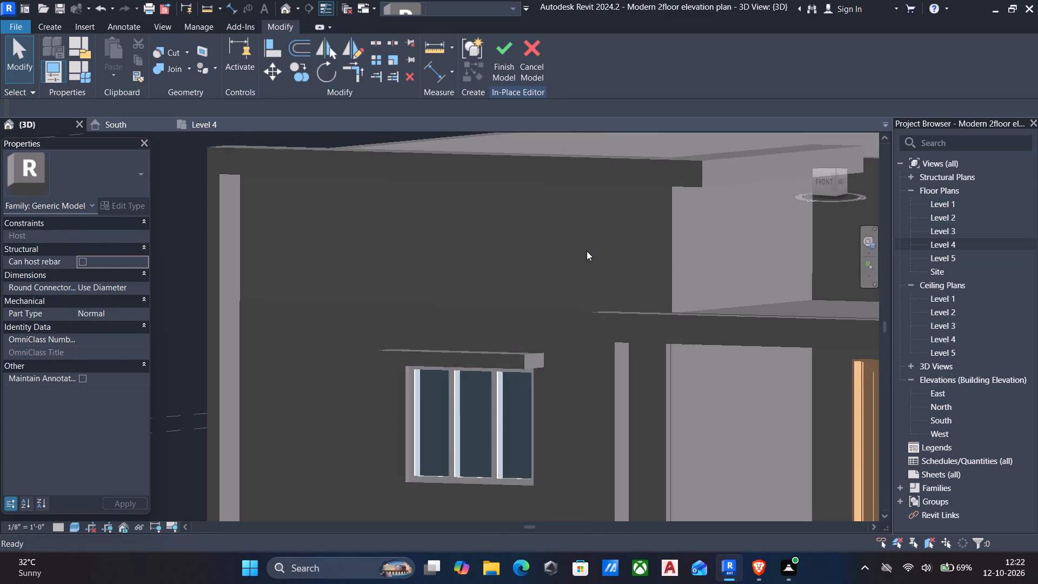
pyautogui.scroll(-6, 584, 257)
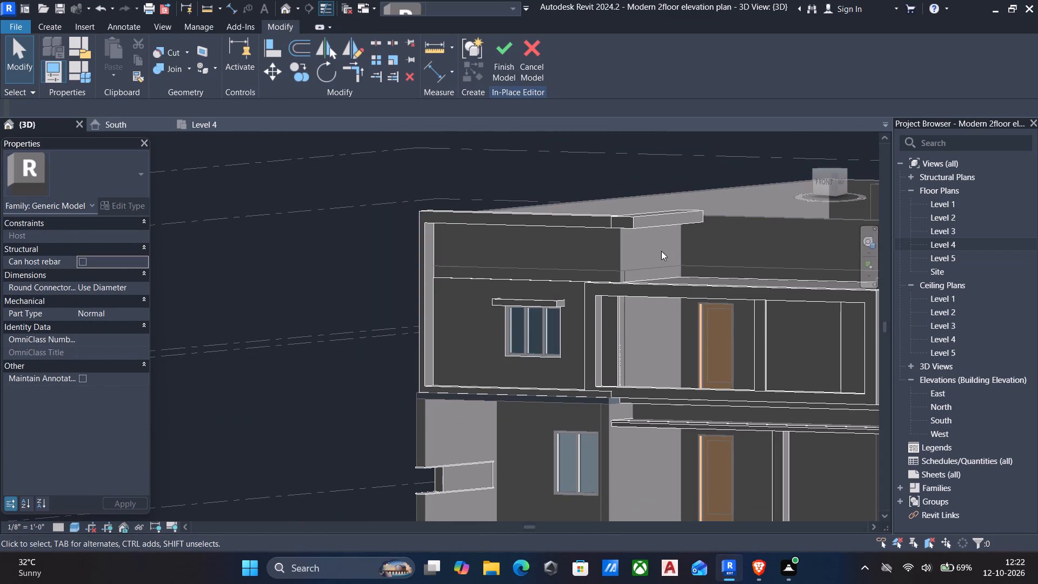
pyautogui.scroll(5, 620, 228)
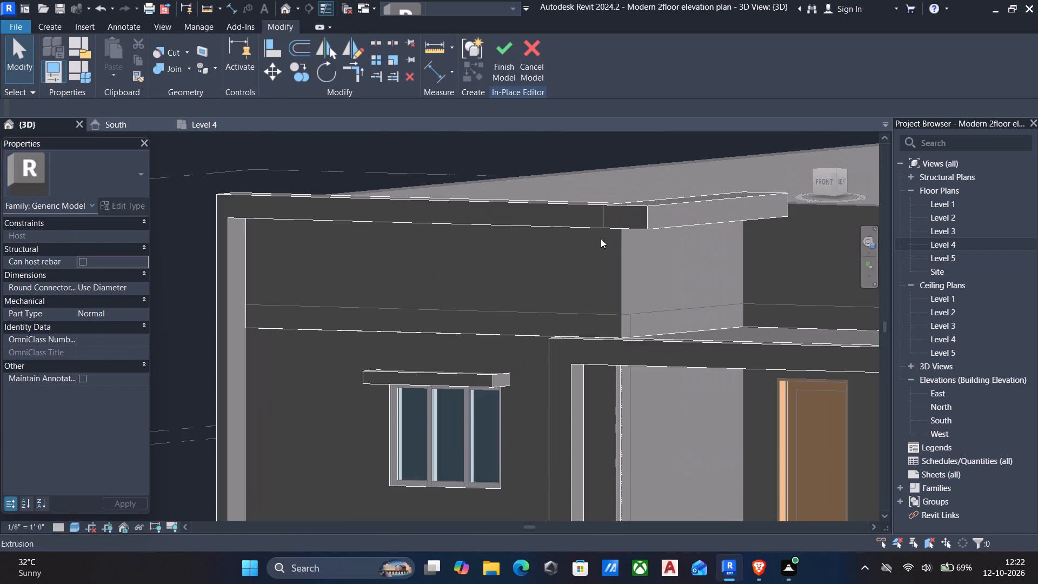
pyautogui.click(45, 22)
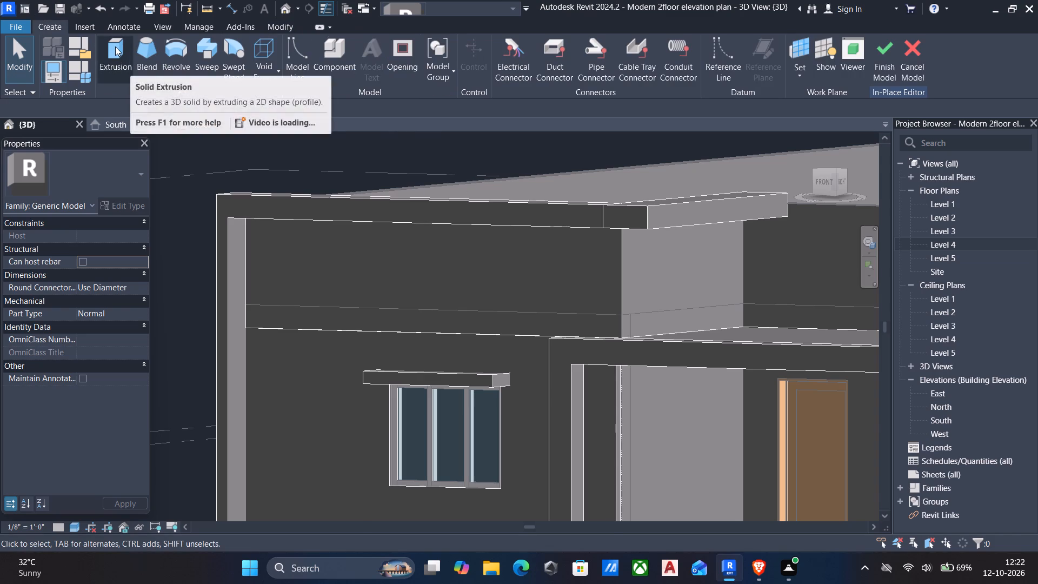
pyautogui.click(115, 47)
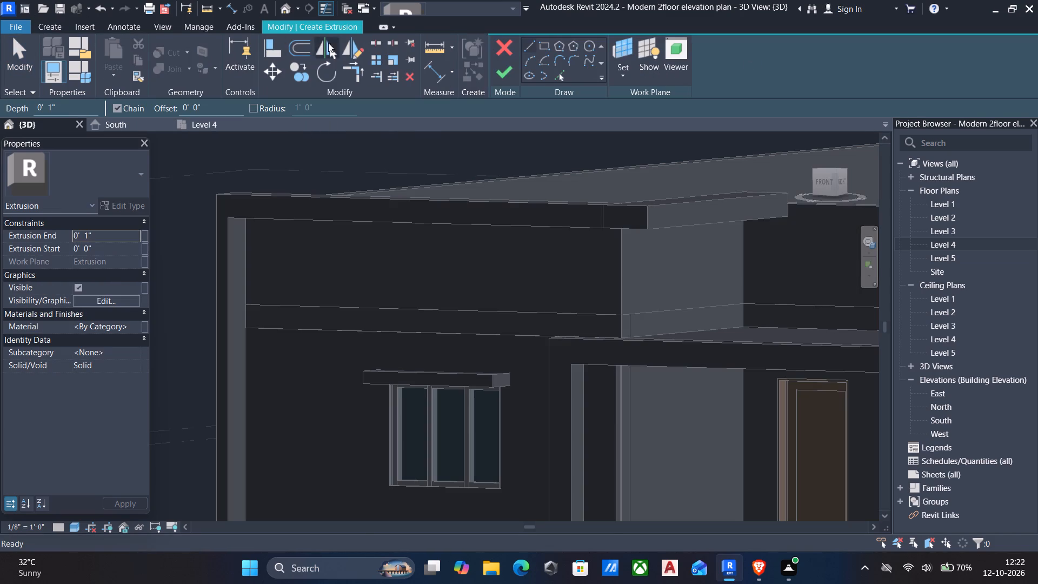
pyautogui.click(622, 77)
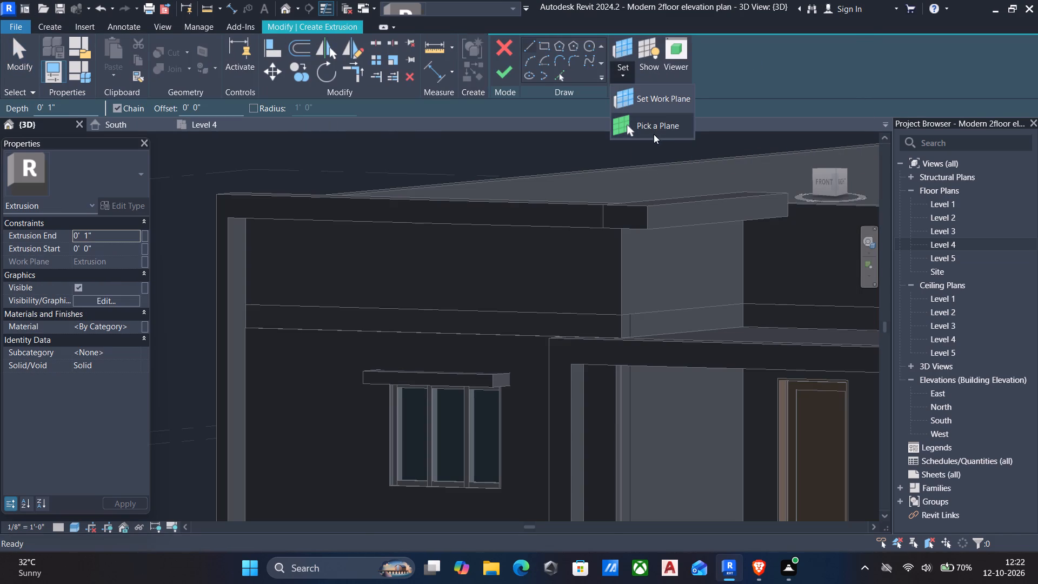
pyautogui.click(650, 122)
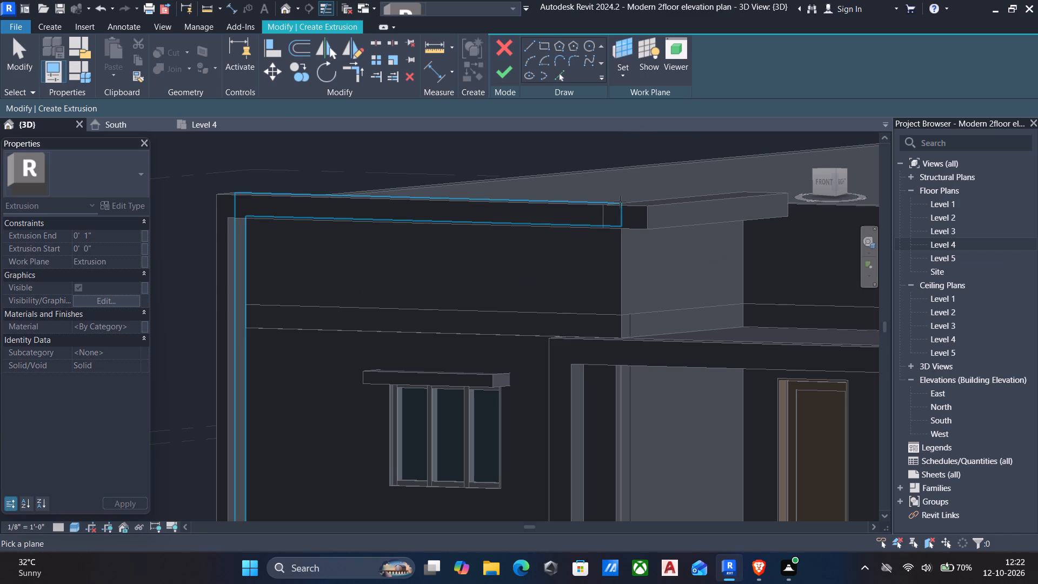
pyautogui.click(615, 75)
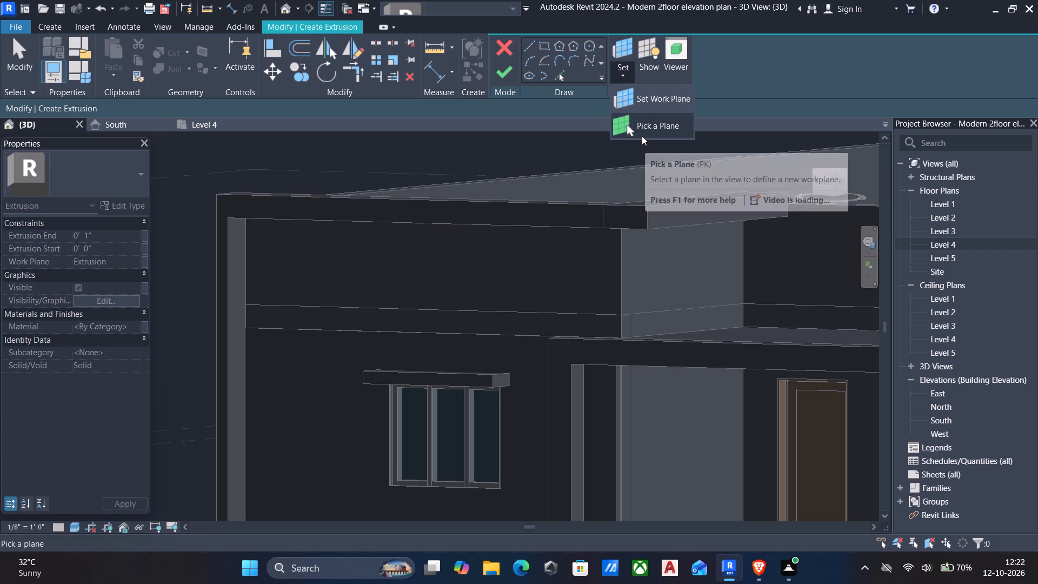
pyautogui.click(639, 131)
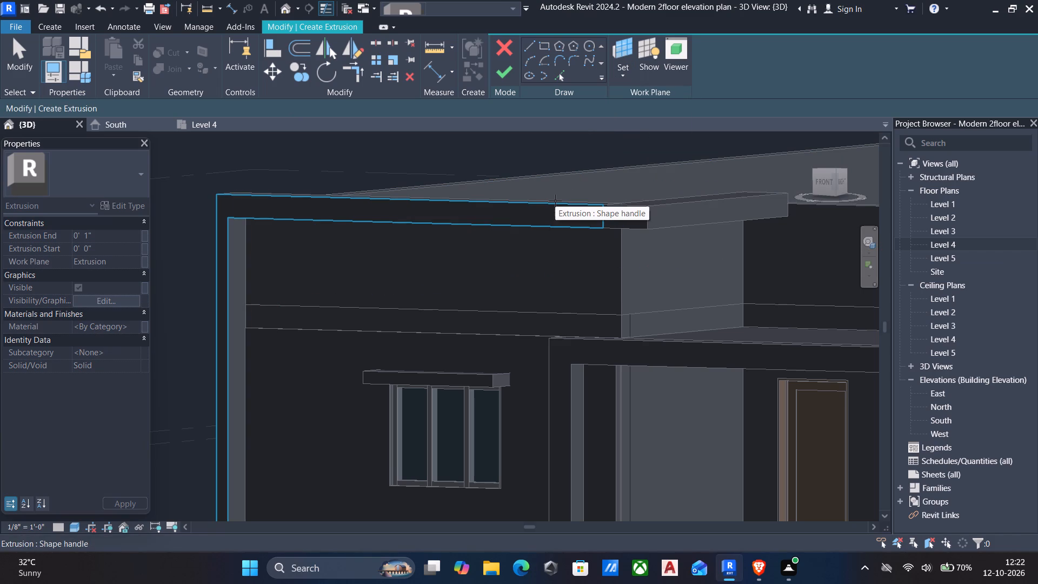
pyautogui.click(555, 201)
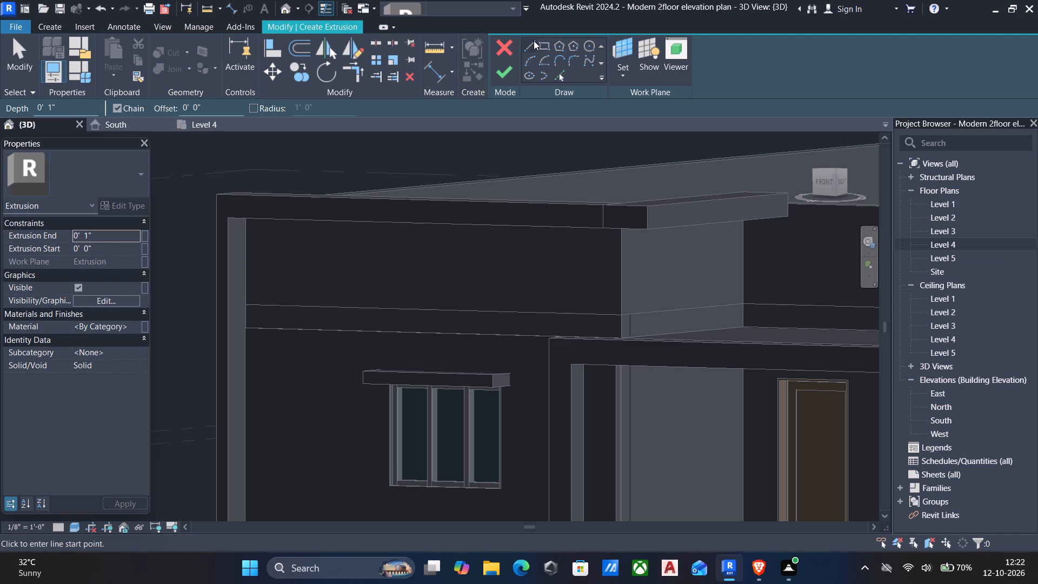
pyautogui.click(538, 42)
pyautogui.scroll(4, 230, 205)
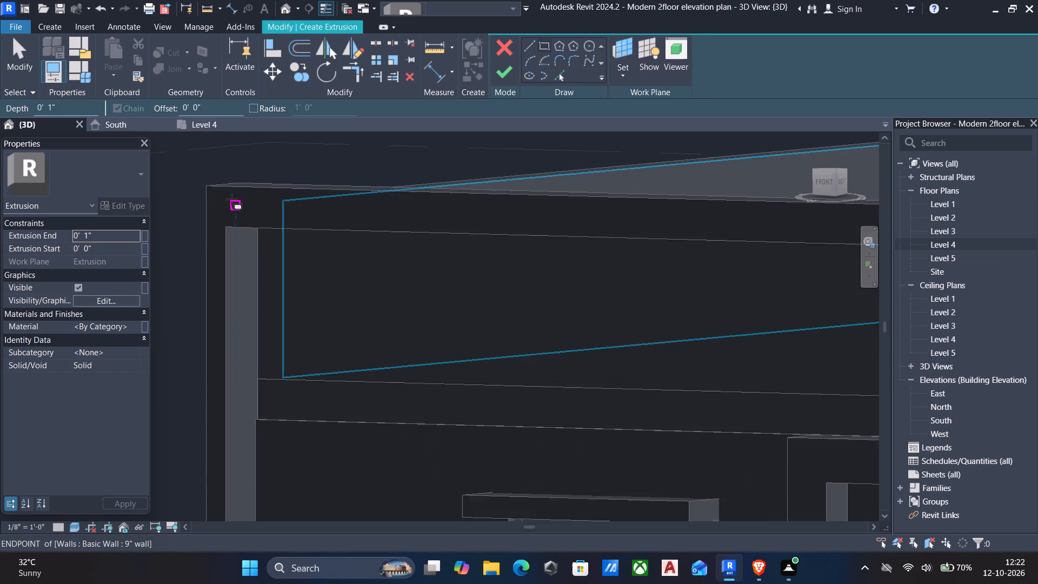
pyautogui.scroll(5, 231, 199)
pyautogui.click(179, 174)
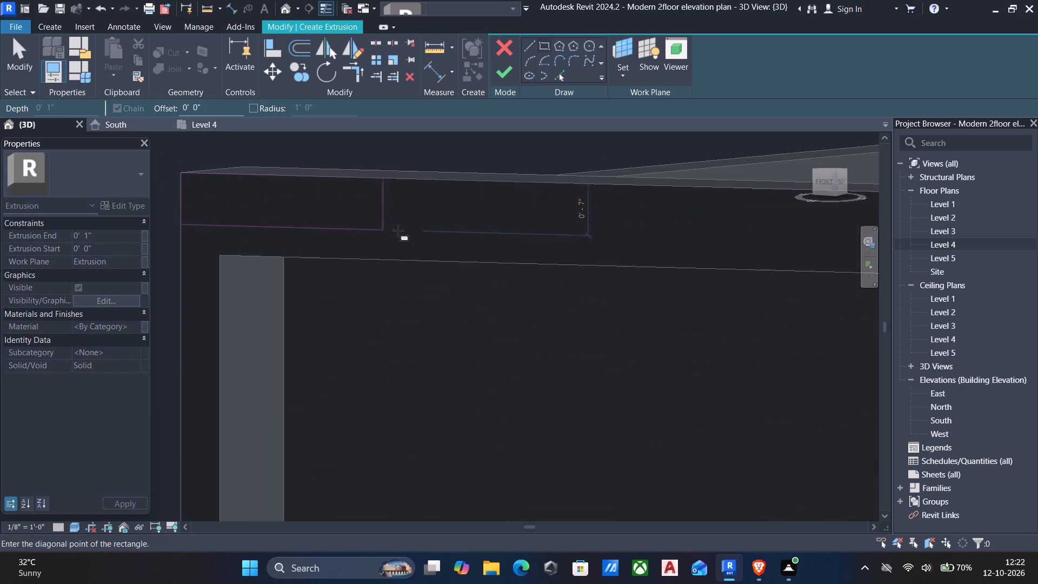
pyautogui.scroll(-10, 407, 231)
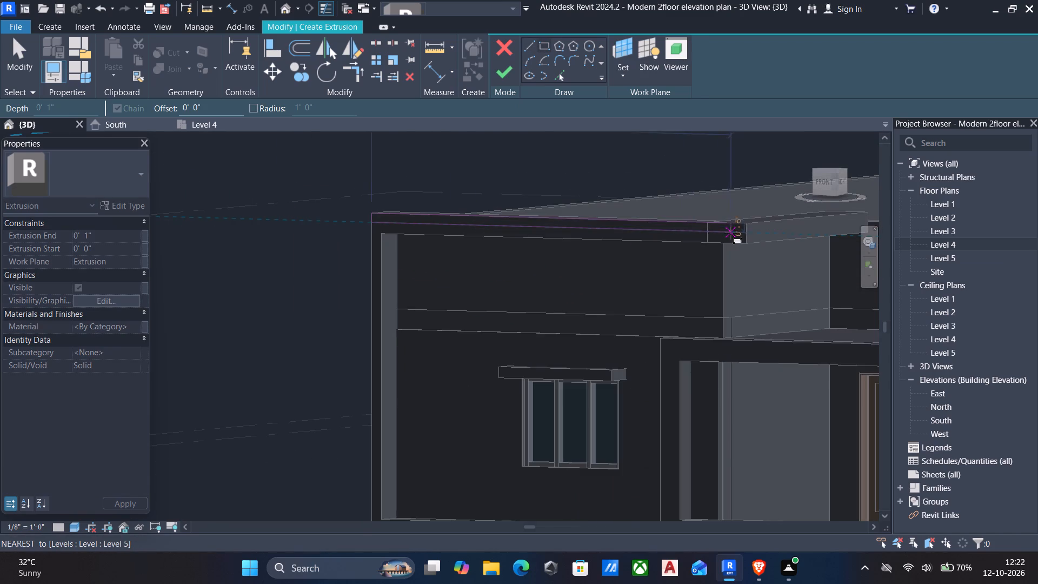
pyautogui.scroll(4, 731, 233)
pyautogui.click(762, 238)
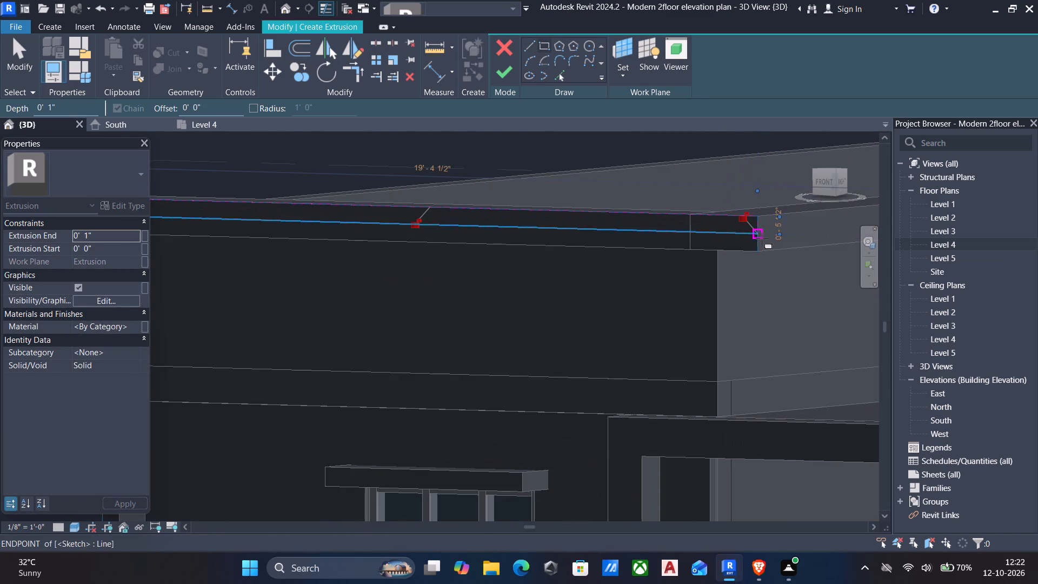
pyautogui.press('Escape')
pyautogui.press('Escape')
# Set the rectangle's height to 2" and finish the extrusion with a 1" depth.
pyautogui.click(669, 230)
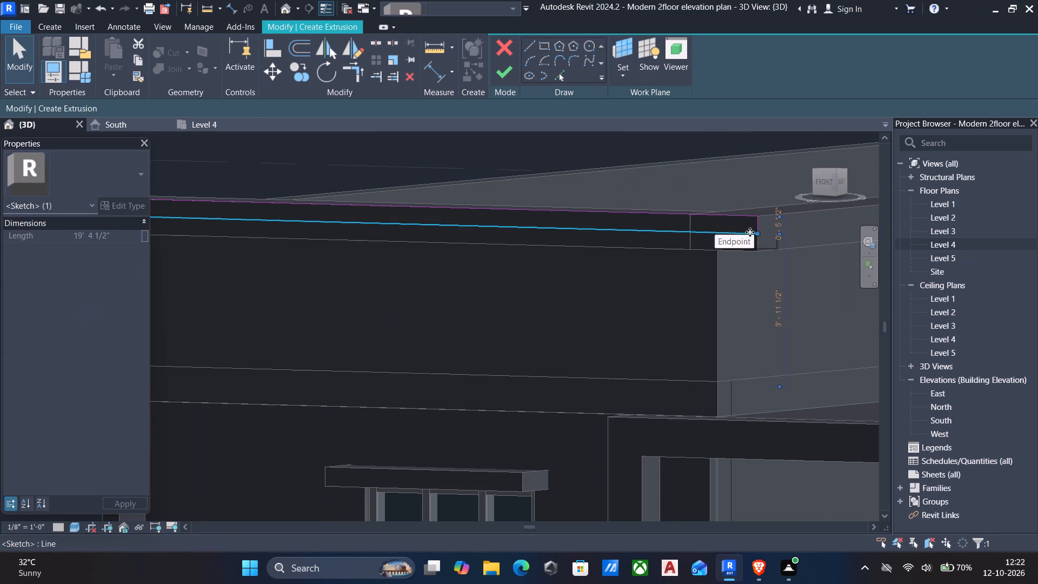
pyautogui.click(778, 225)
pyautogui.write('2"')
pyautogui.press('Return')
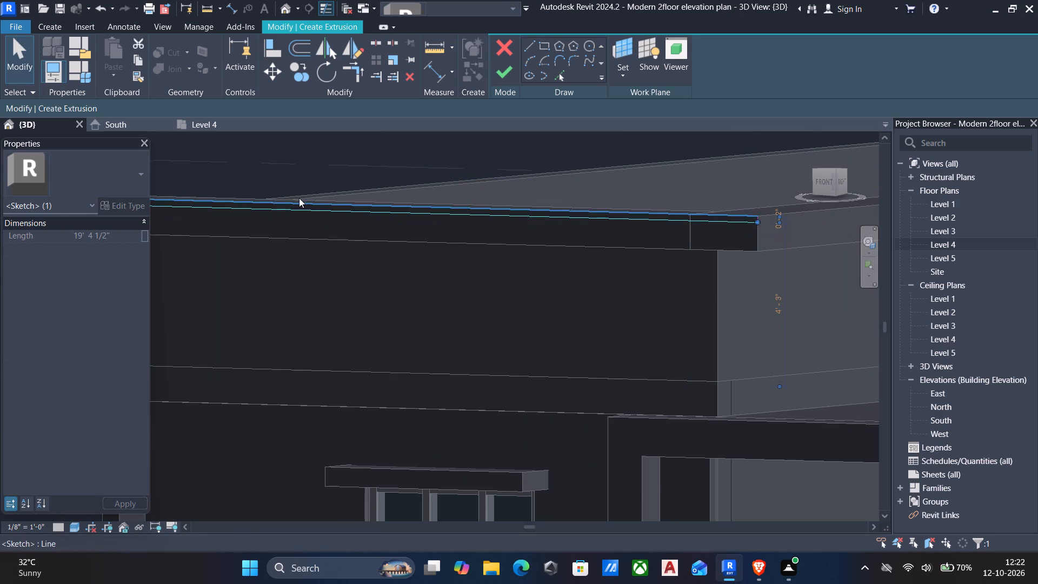
pyautogui.click(500, 79)
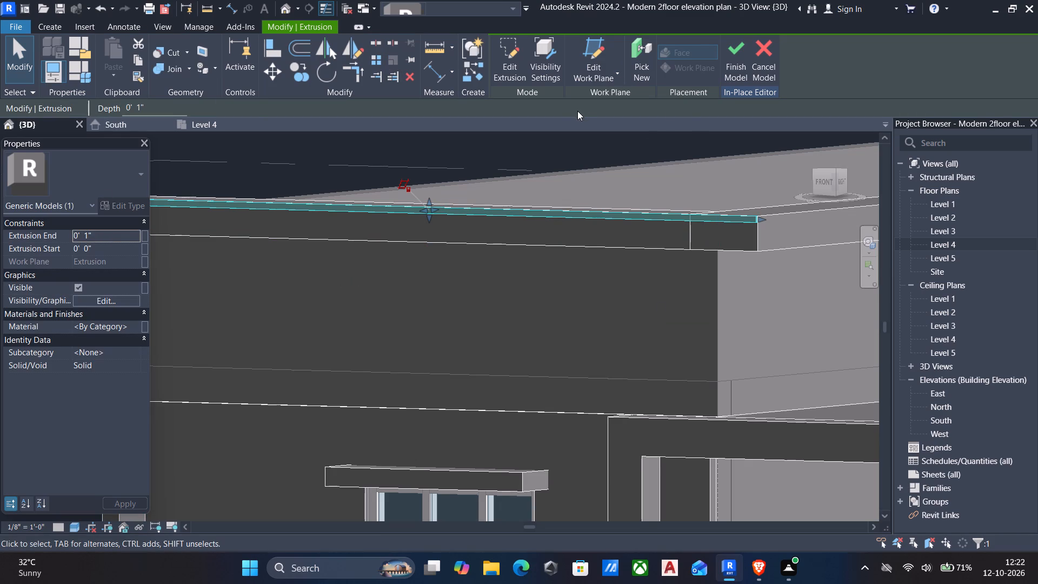
# Create an extrusion from a 1" by 2" rectangle traced on the front trim strip's east end, using the end block's east face as work plane.
pyautogui.click(49, 26)
pyautogui.click(114, 49)
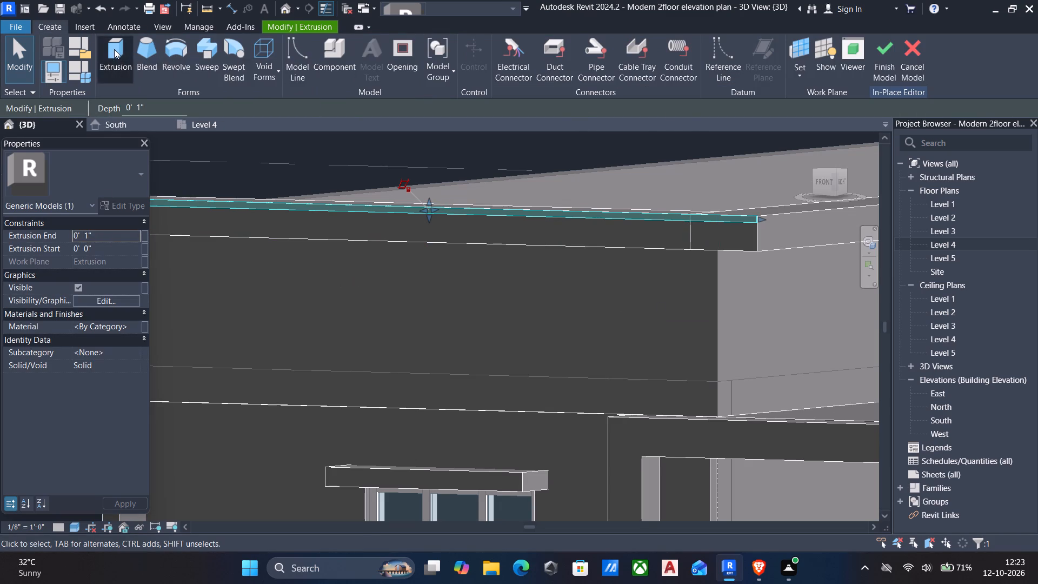
pyautogui.click(615, 76)
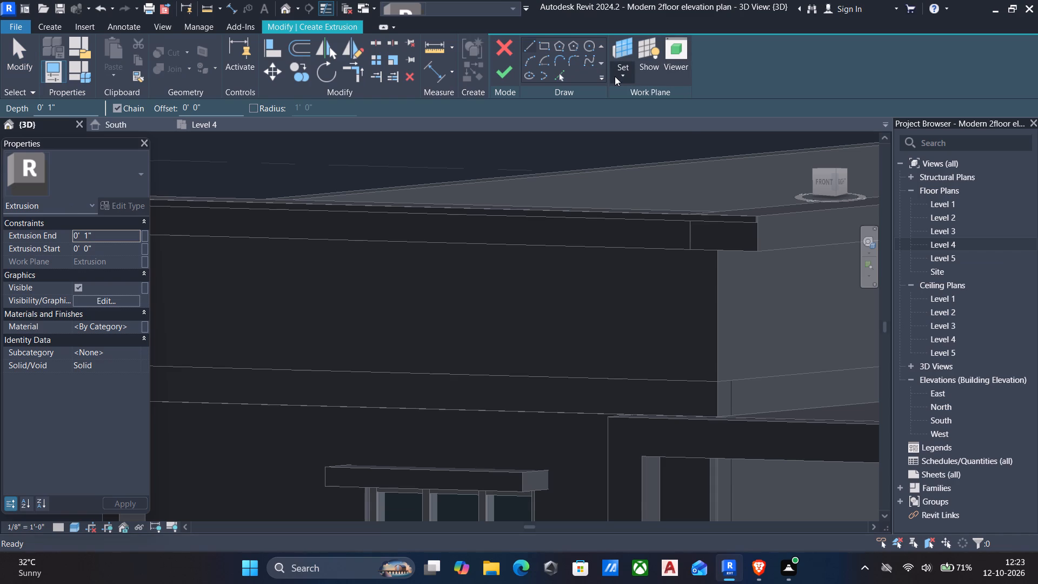
pyautogui.click(634, 126)
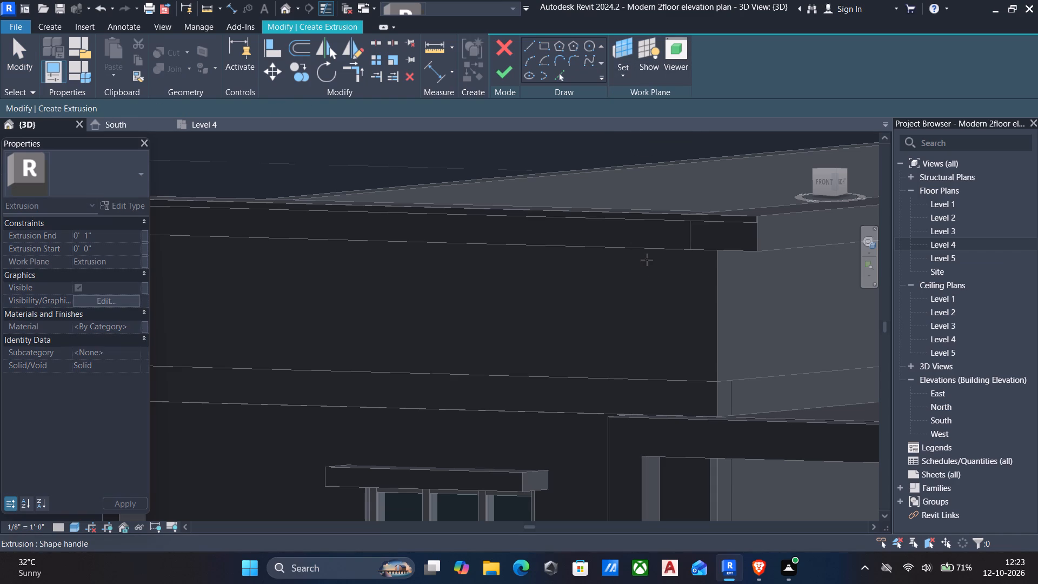
pyautogui.keyDown('shift'); pyautogui.moveTo(647, 259); pyautogui.dragTo(534, 294, button='middle'); pyautogui.keyUp('shift')
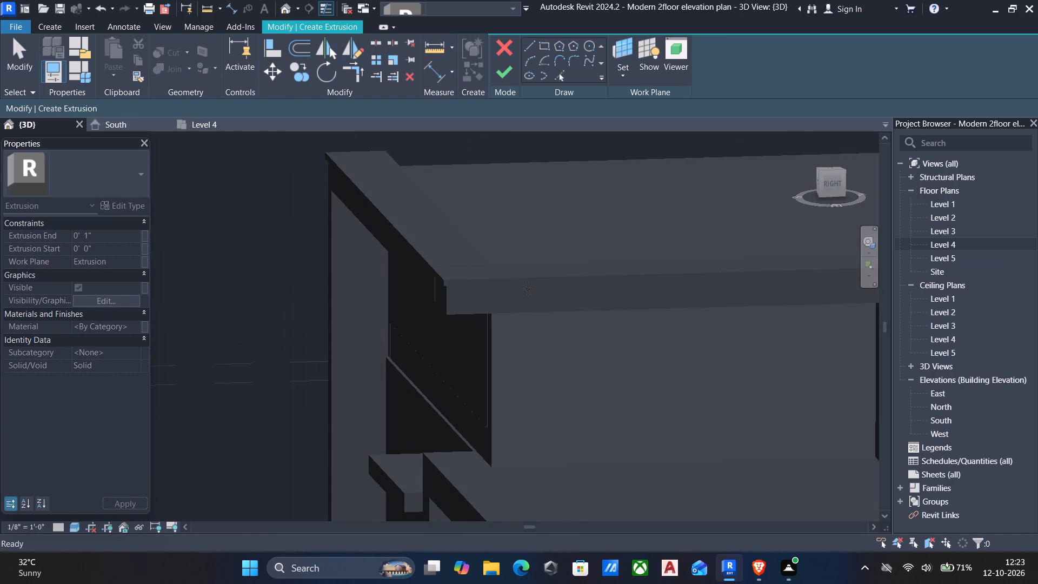
pyautogui.click(516, 280)
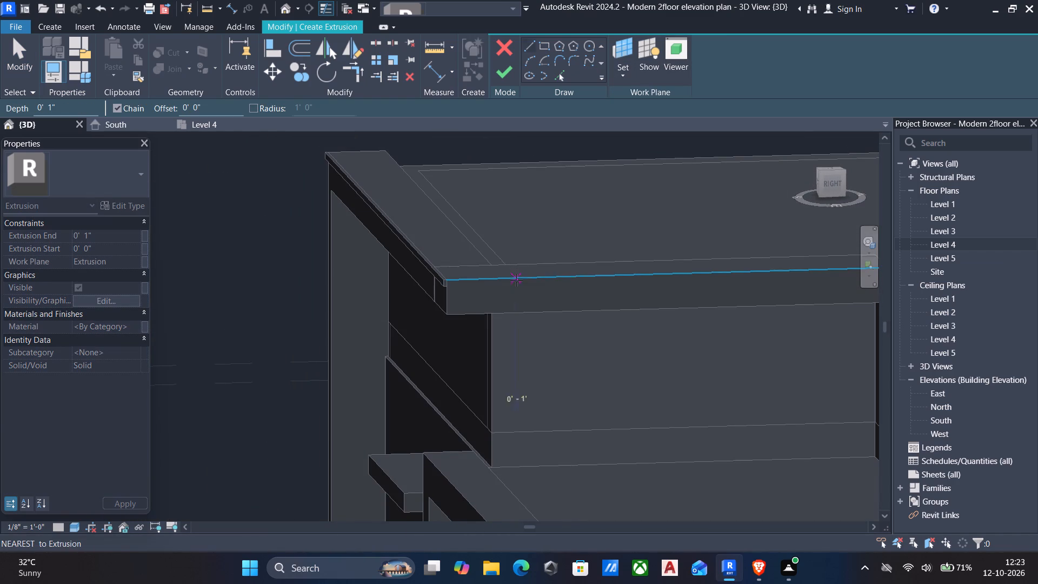
pyautogui.click(547, 51)
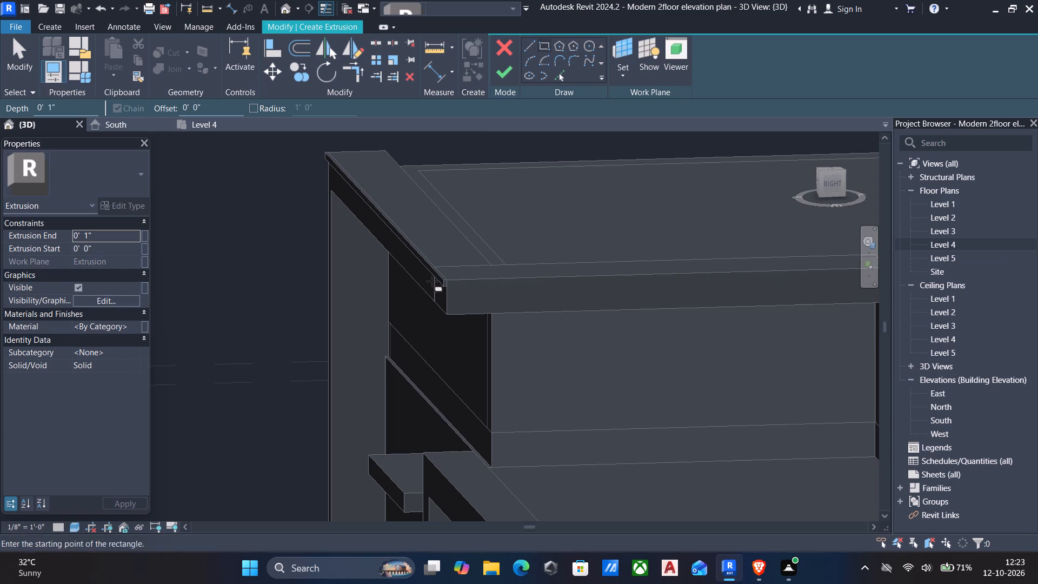
pyautogui.scroll(11, 453, 283)
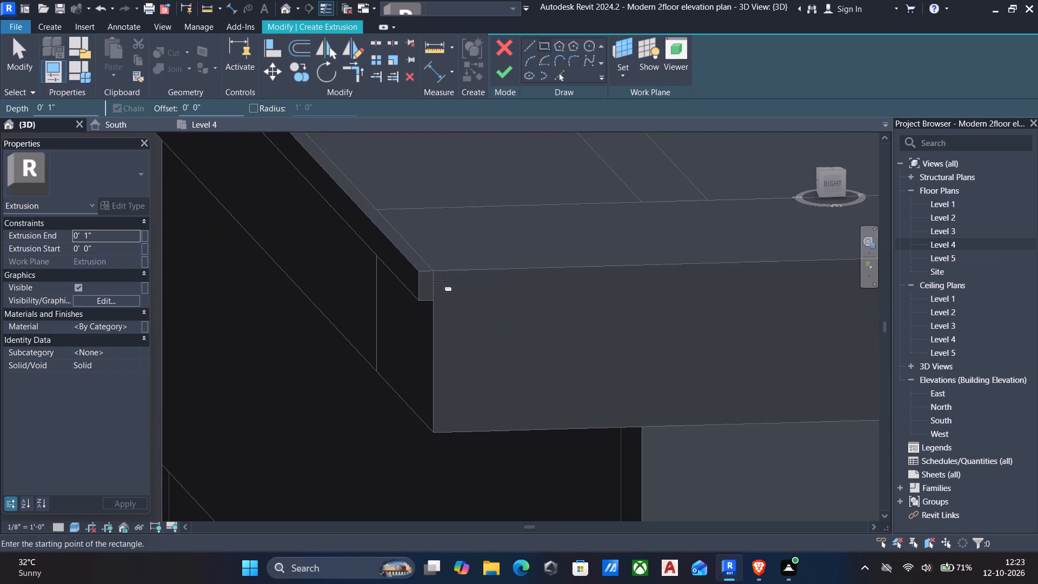
pyautogui.click(414, 274)
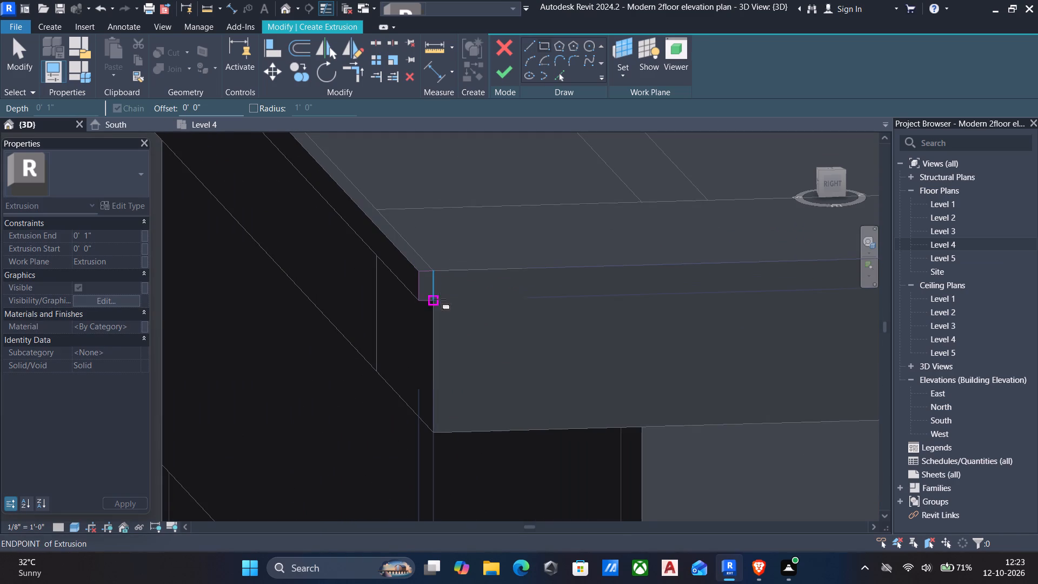
pyautogui.click(434, 303)
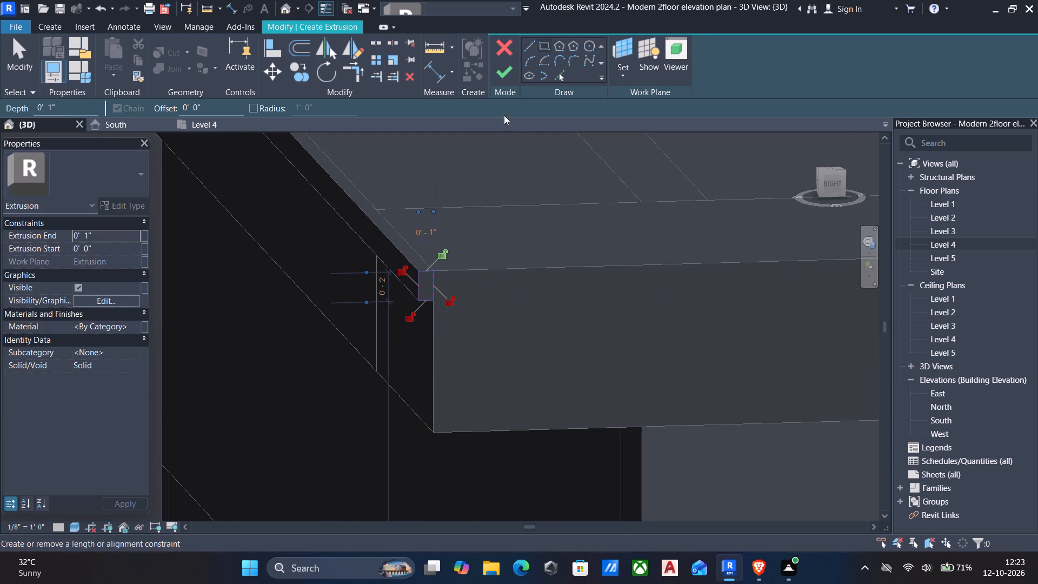
pyautogui.click(495, 74)
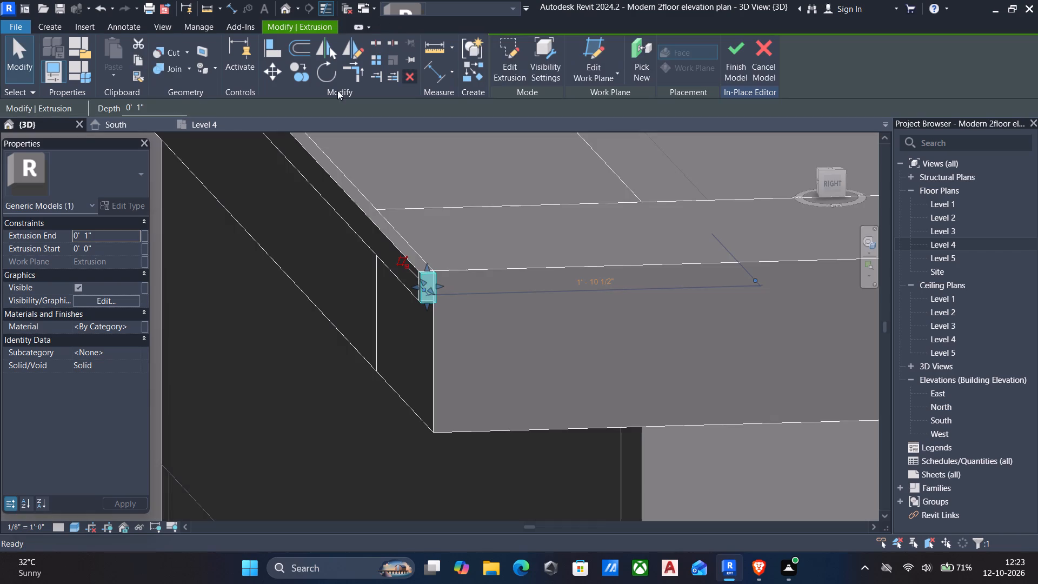
# Set the small corner trim piece's Extrusion End to 2".
pyautogui.click(108, 233)
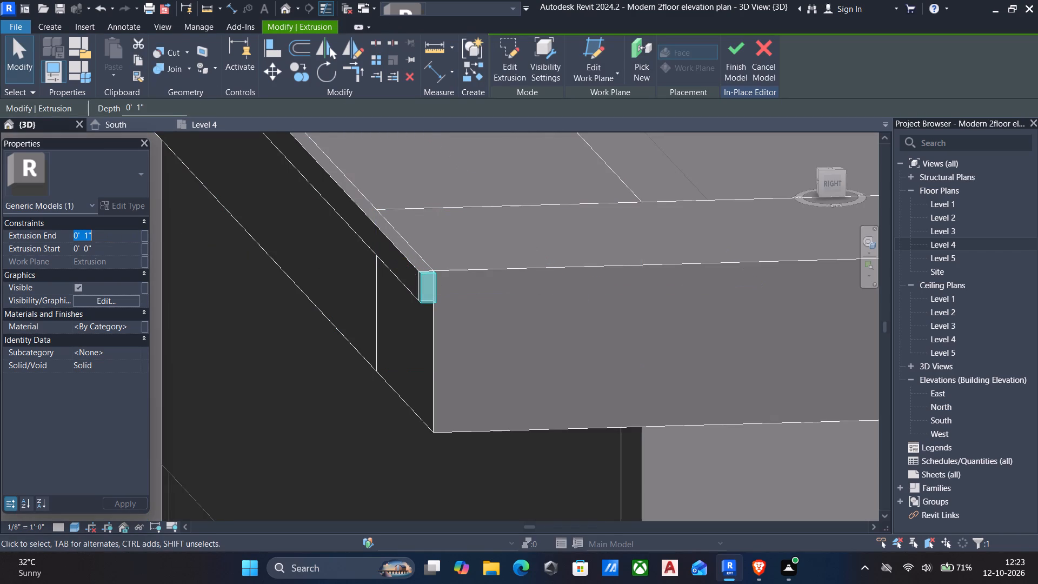
pyautogui.press('2')
pyautogui.hotkey('shift', '"')
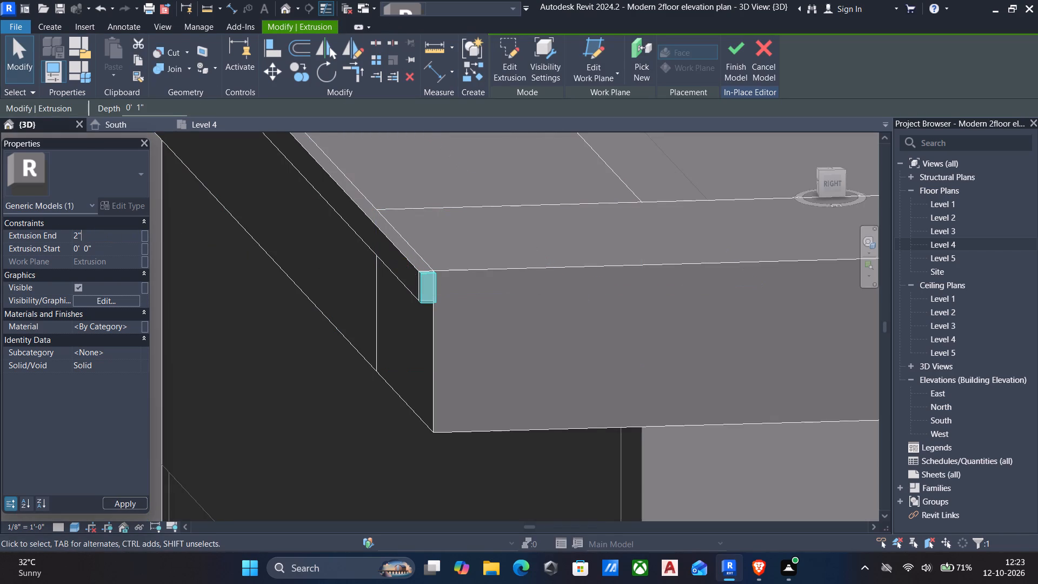
pyautogui.press('Return')
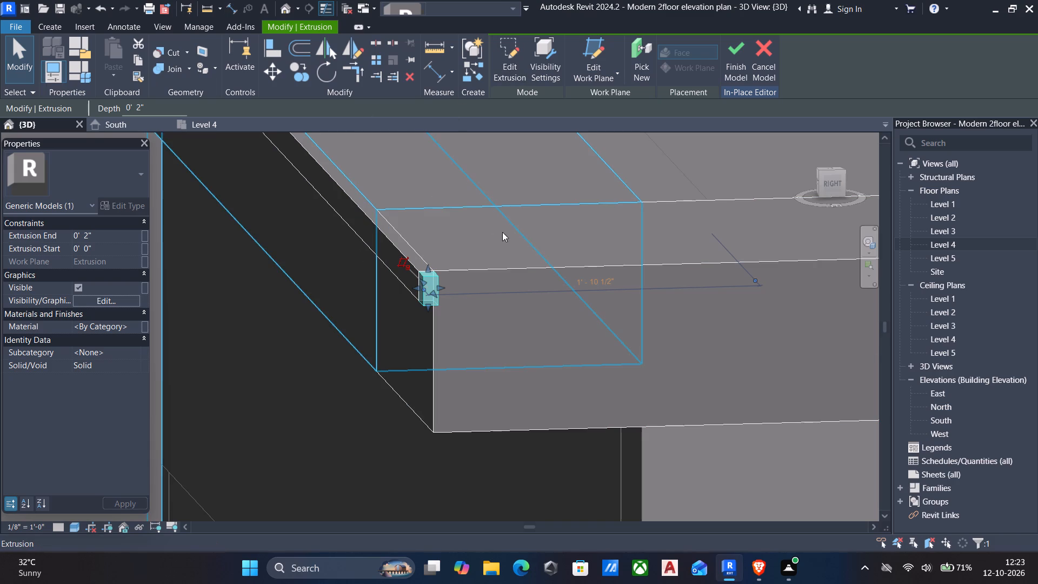
pyautogui.press('Escape')
# Stretch the corner trim piece back along the end block's east face and align its end with the recessed front parapet wall.
pyautogui.click(427, 290)
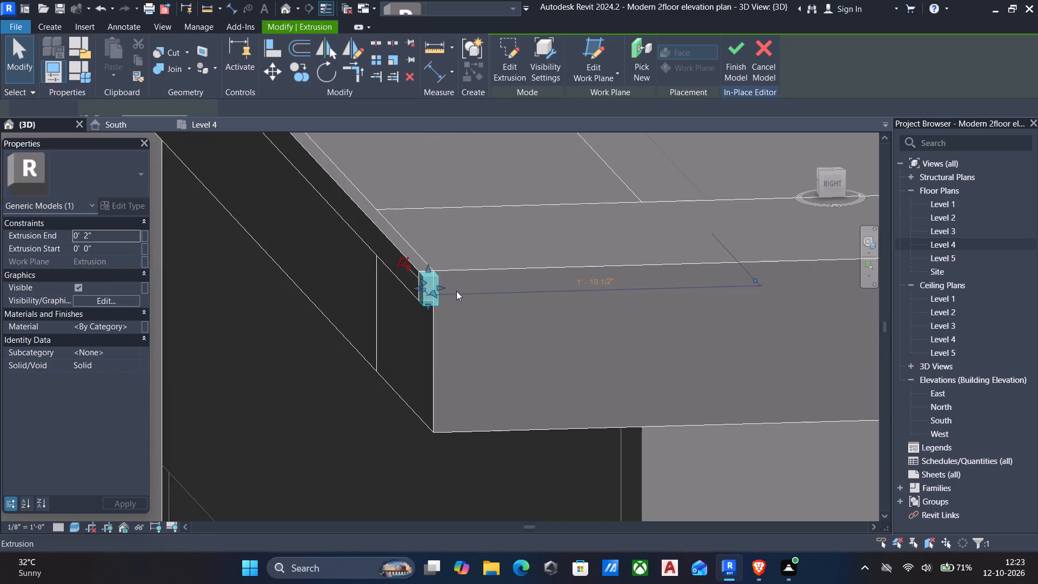
pyautogui.moveTo(443, 288); pyautogui.dragTo(740, 294)
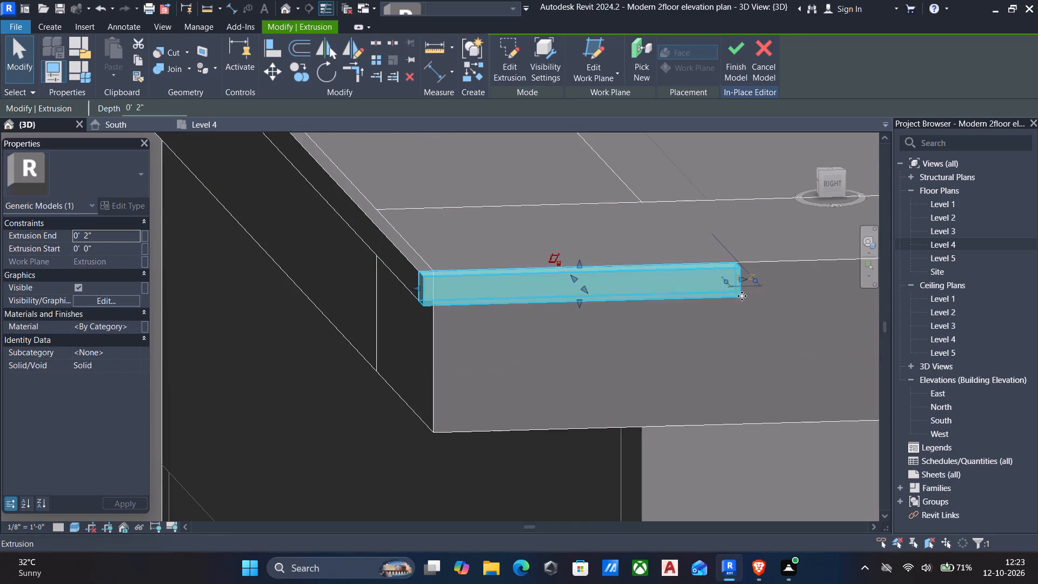
pyautogui.scroll(-7, 733, 306)
pyautogui.scroll(-6, 449, 361)
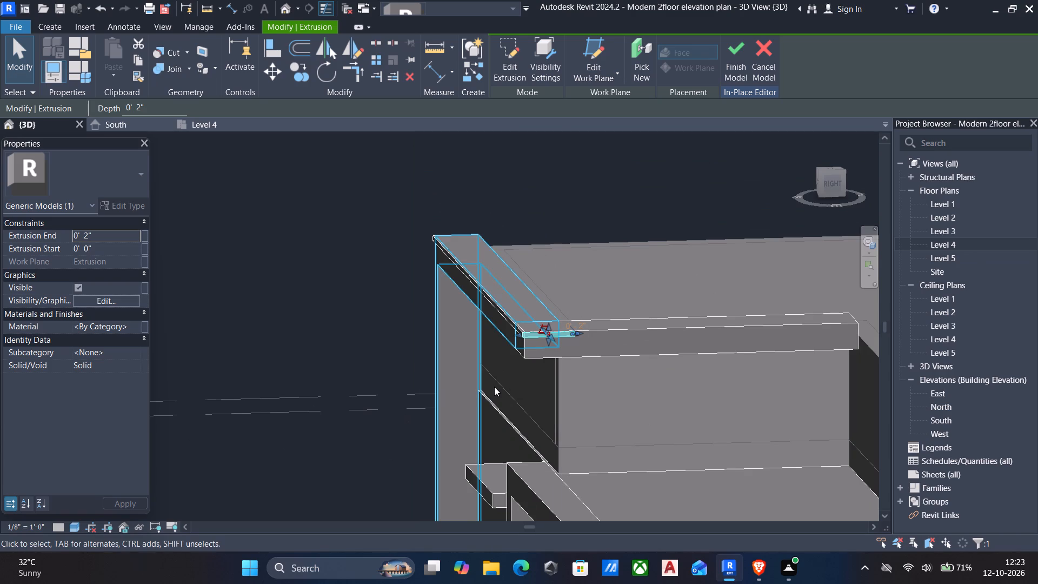
pyautogui.write('al')
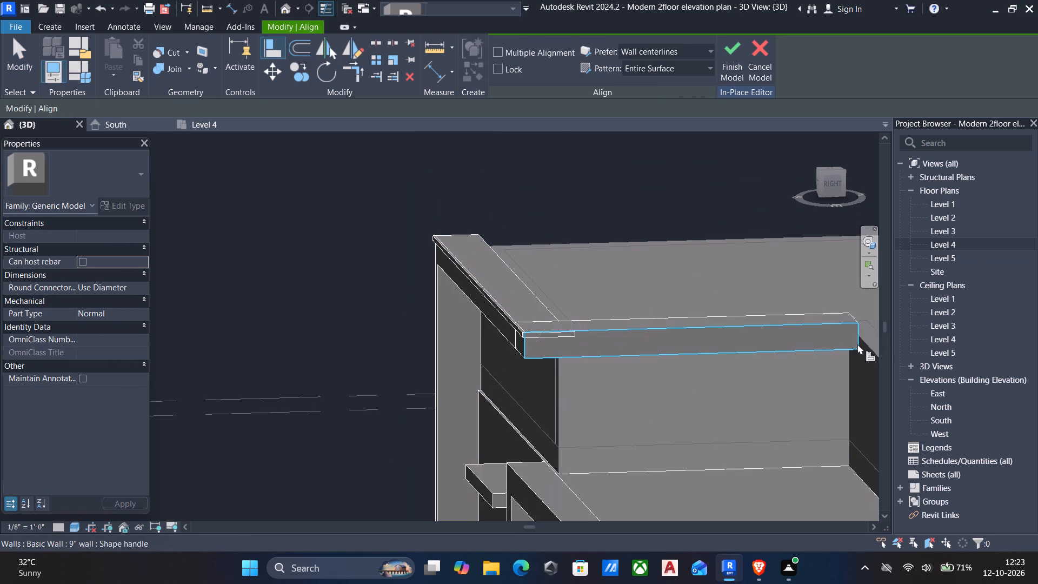
pyautogui.click(866, 347)
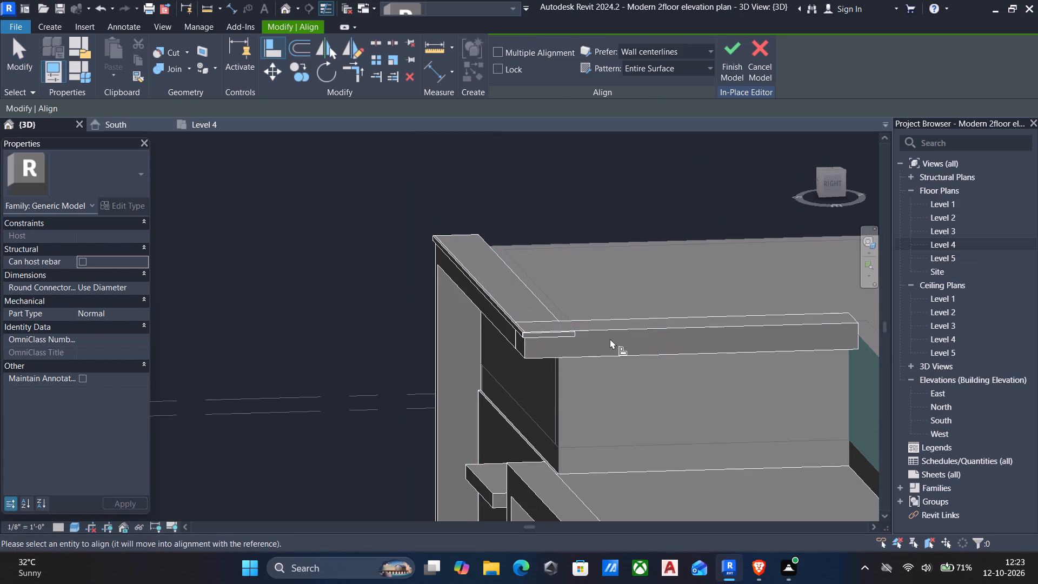
pyautogui.scroll(6, 596, 339)
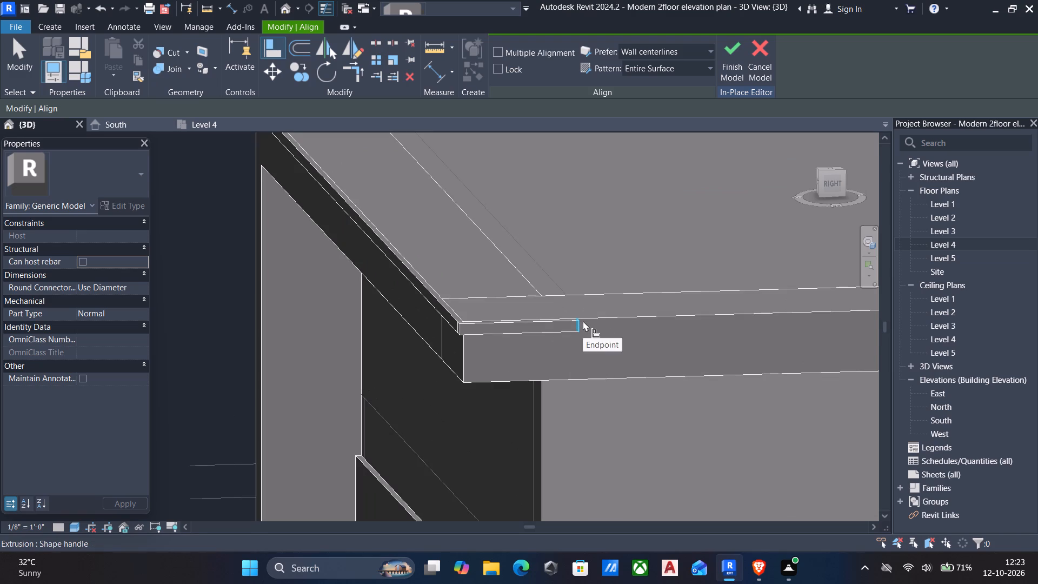
pyautogui.click(583, 321)
pyautogui.scroll(-7, 612, 349)
pyautogui.scroll(-3, 679, 364)
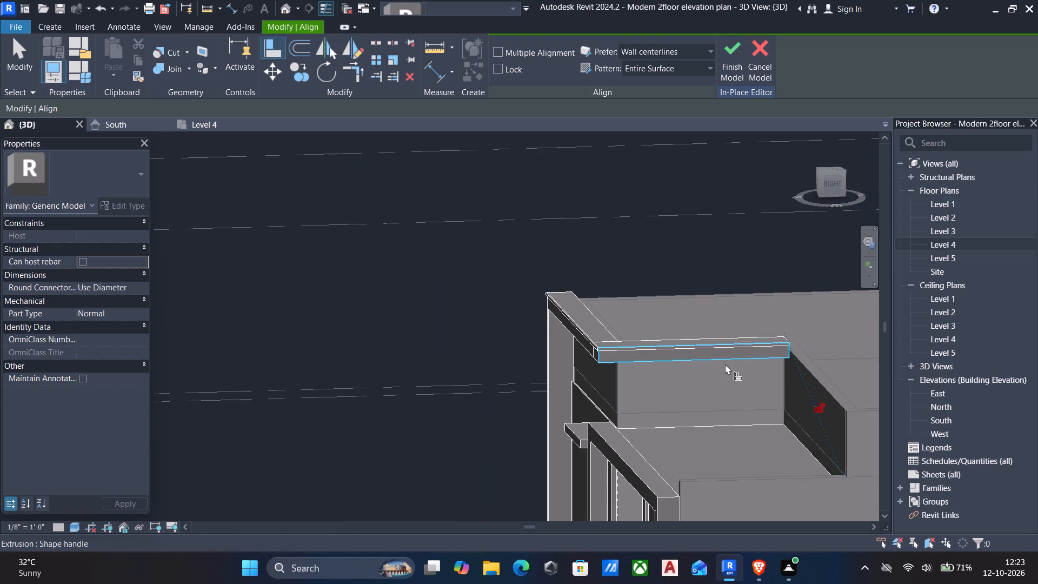
pyautogui.press('Escape')
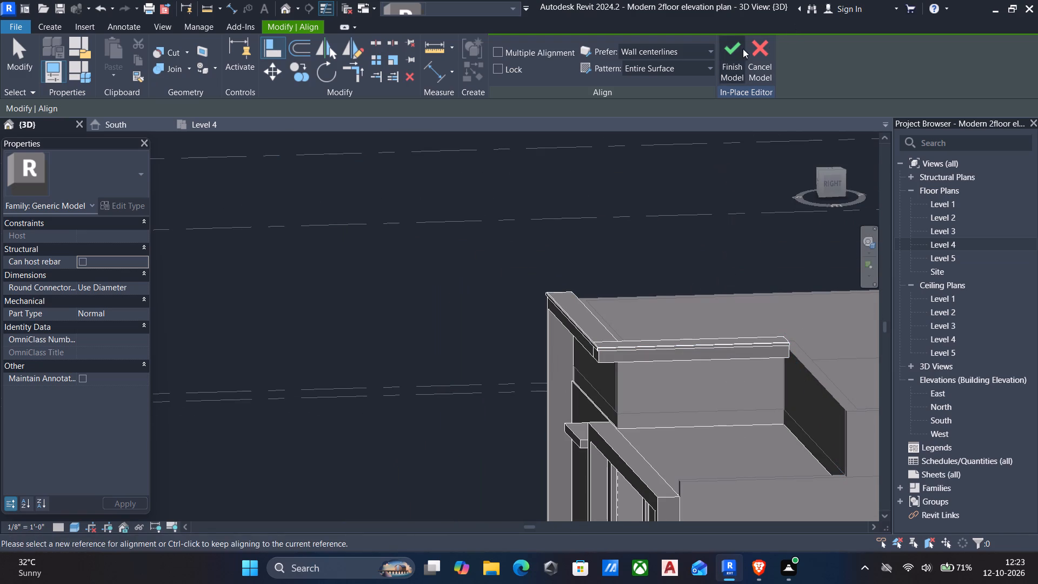
# Finish the in-place model of the facade frame.
pyautogui.click(740, 50)
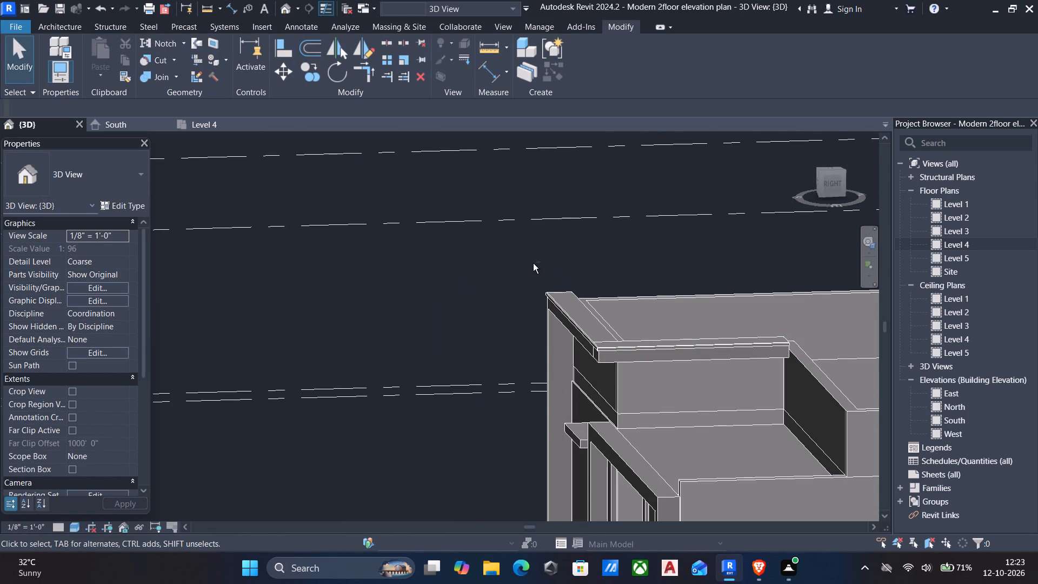
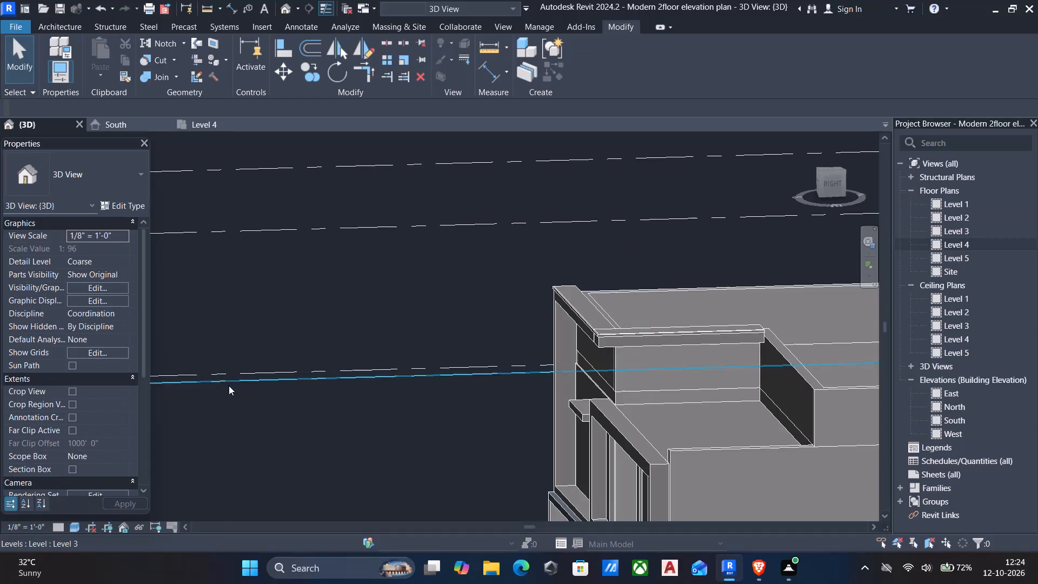
# Examine the two-storey house from several angles, including its front facade and roof parapet.
pyautogui.scroll(-3, 253, 375)
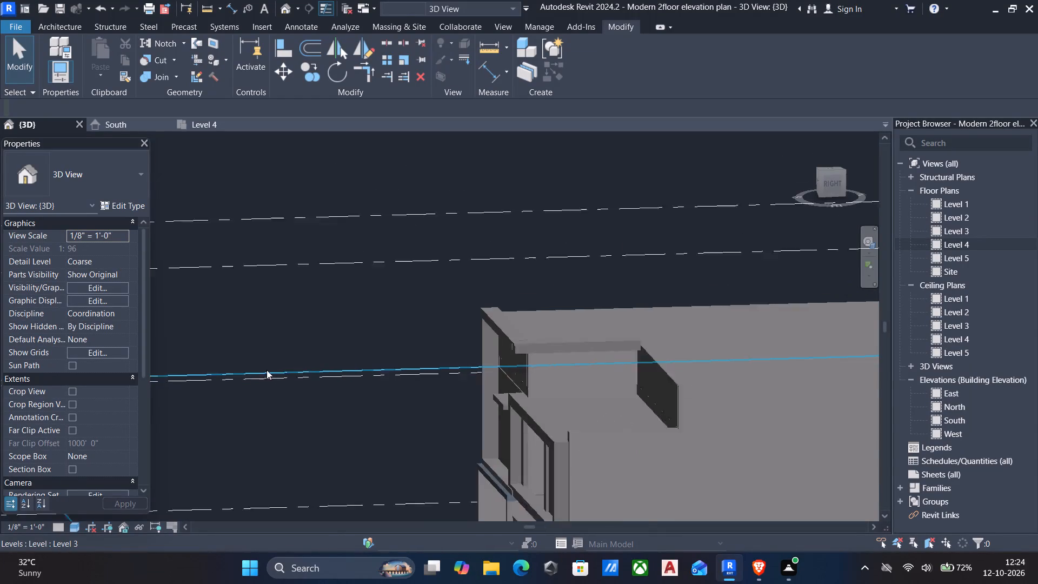
pyautogui.scroll(-1, 267, 370)
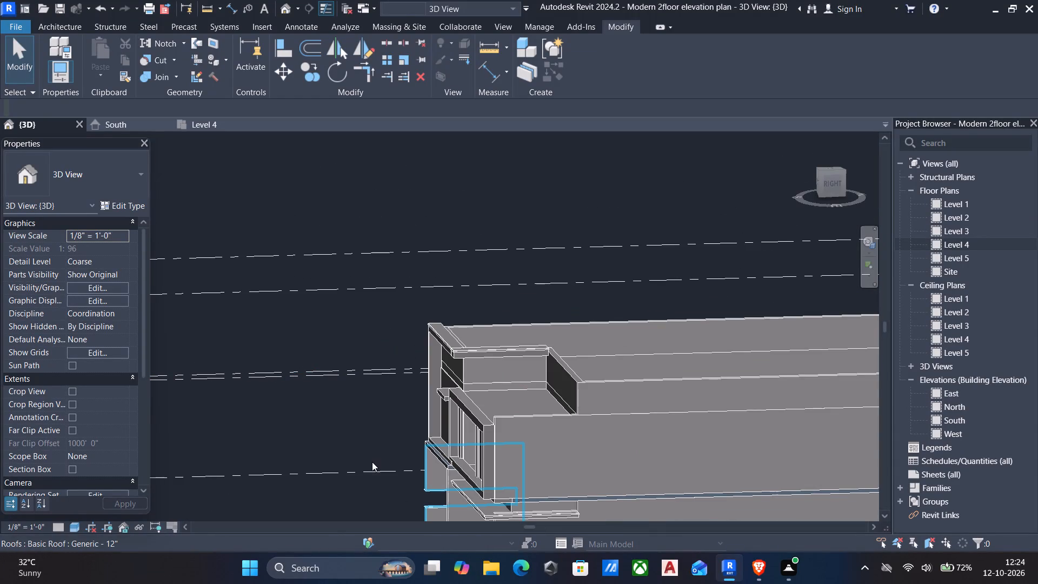
pyautogui.press('Escape')
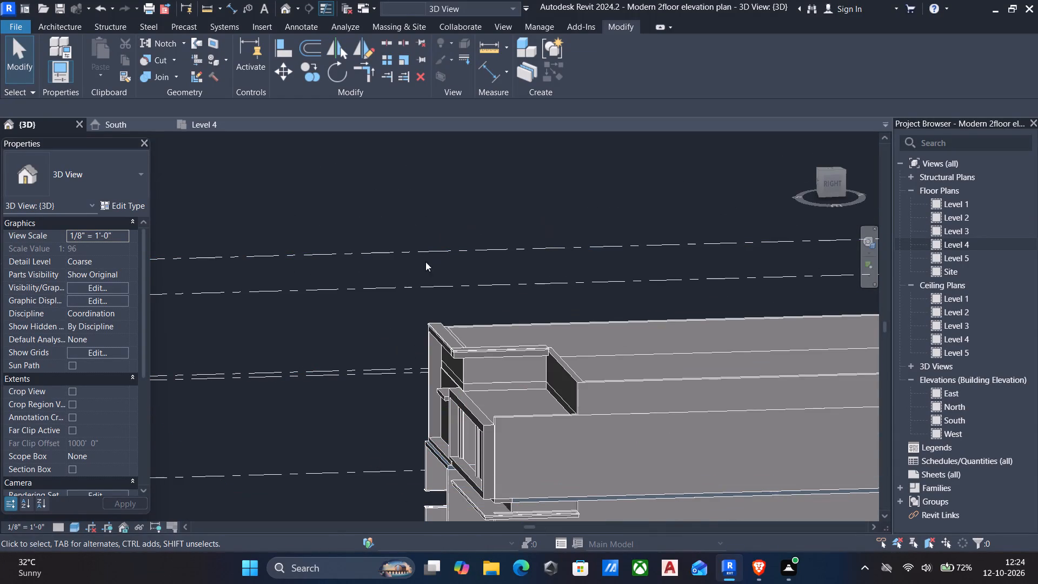
pyautogui.scroll(-4, 432, 295)
pyautogui.keyDown('shift'); pyautogui.scroll(-2, 487, 293); pyautogui.keyUp('shift')
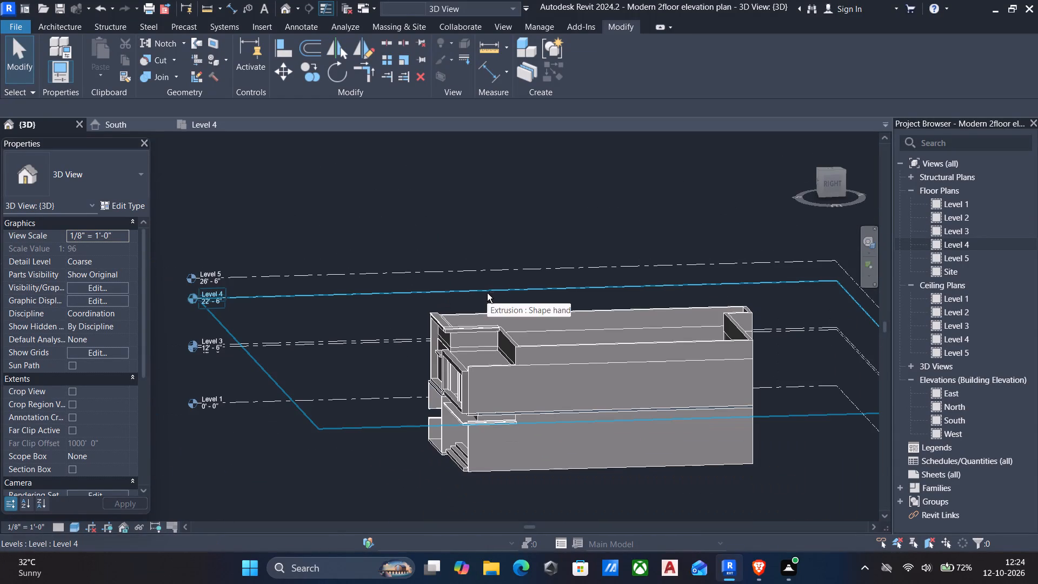
pyautogui.keyDown('shift'); pyautogui.scroll(-1, 491, 293); pyautogui.keyUp('shift')
pyautogui.keyDown('shift'); pyautogui.moveTo(492, 295); pyautogui.dragTo(648, 381, button='right'); pyautogui.keyUp('shift')
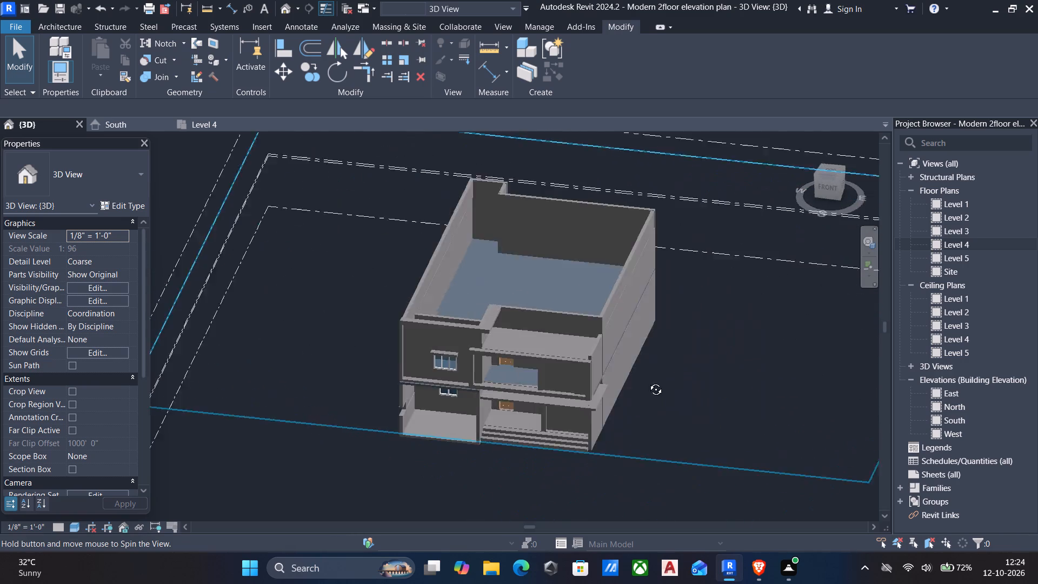
pyautogui.keyDown('shift'); pyautogui.moveTo(648, 381); pyautogui.dragTo(336, 133, button='right'); pyautogui.keyUp('shift')
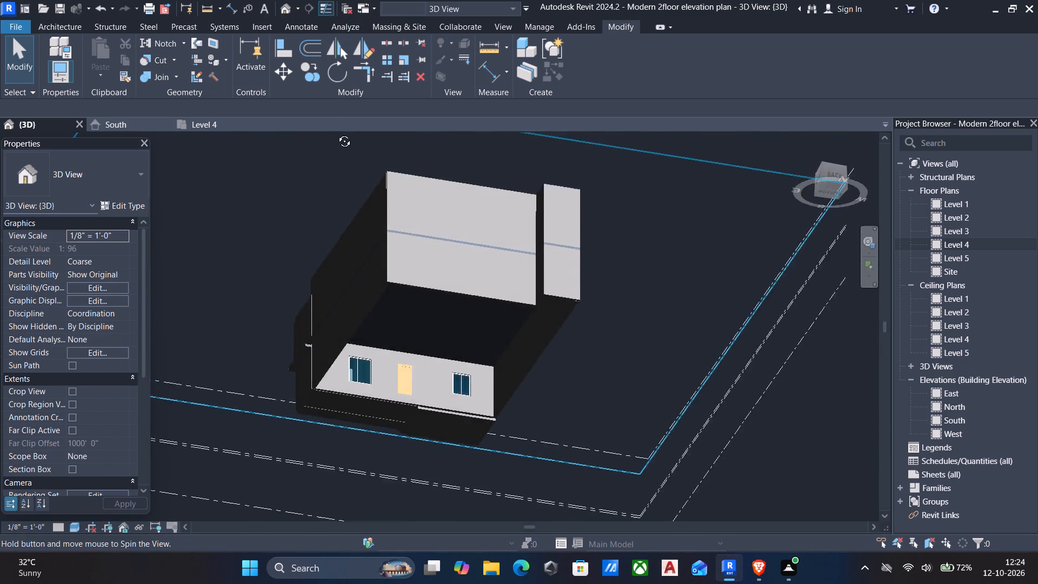
pyautogui.keyDown('shift'); pyautogui.moveTo(336, 133); pyautogui.dragTo(597, 438, button='right'); pyautogui.keyUp('shift')
pyautogui.scroll(2, 592, 351)
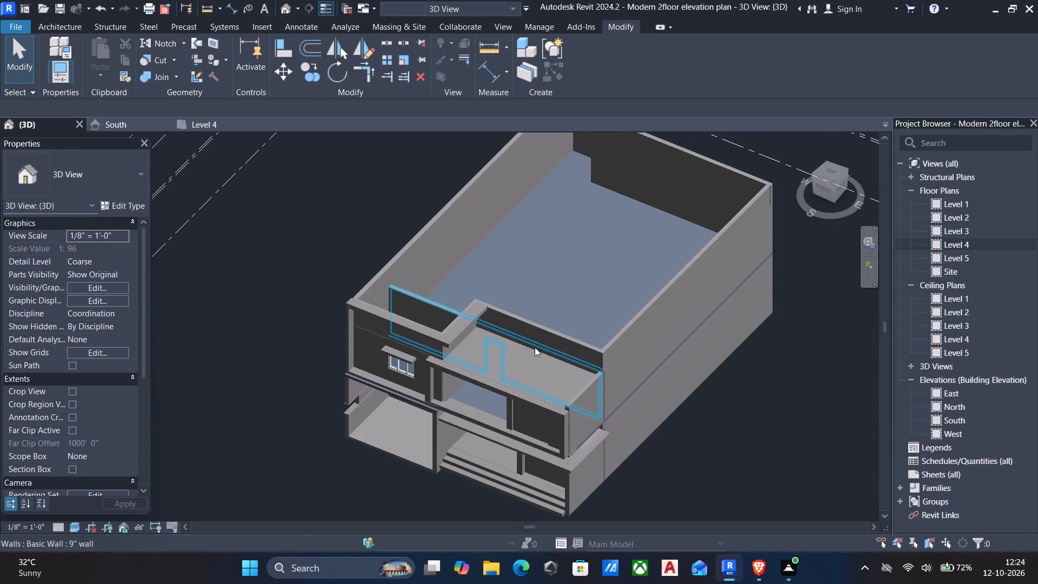
pyautogui.moveTo(535, 347); pyautogui.dragTo(554, 258, button='middle')
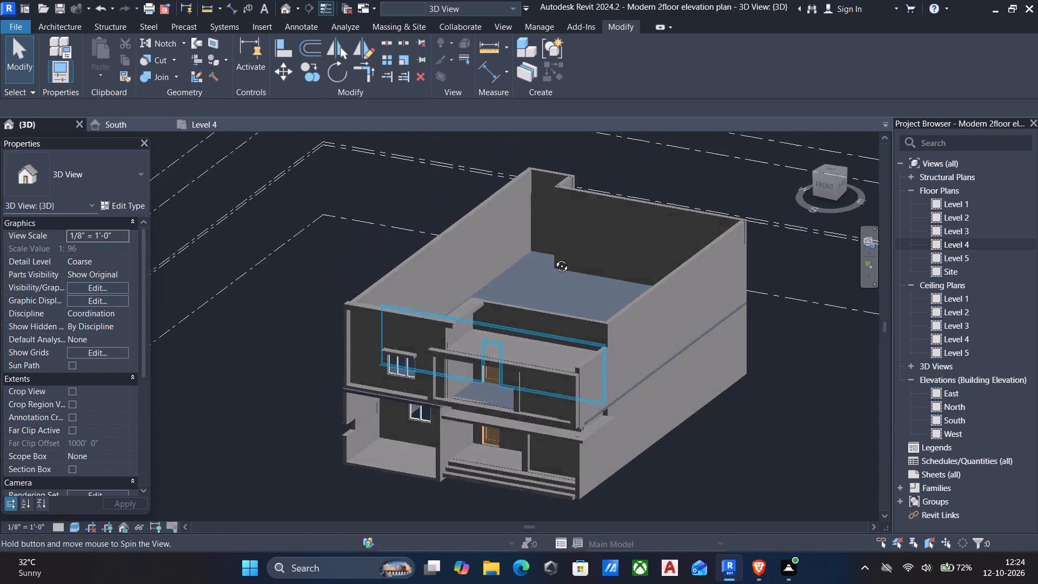
pyautogui.moveTo(554, 258); pyautogui.dragTo(571, 196, button='middle')
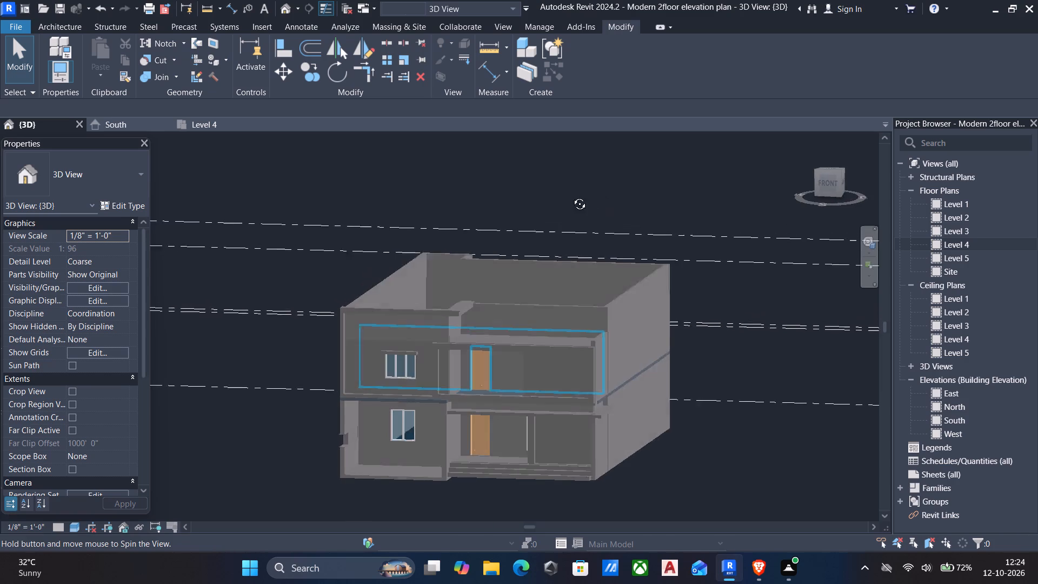
pyautogui.moveTo(571, 196); pyautogui.dragTo(567, 197, button='middle')
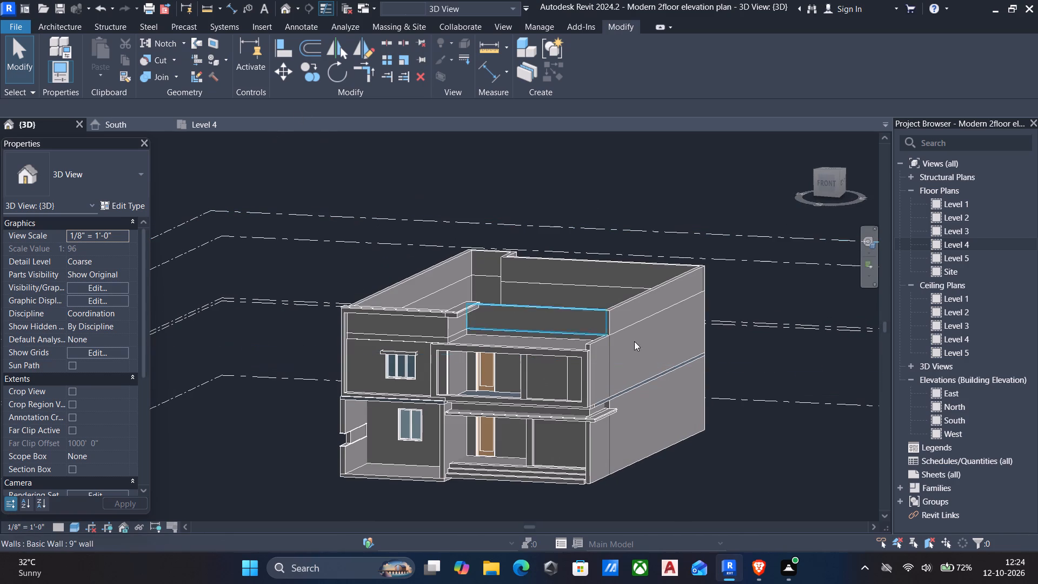
# Edit the in-place facade model and start an extrusion with the 9" wall face above the upper balcony as its work plane.
pyautogui.click(514, 351)
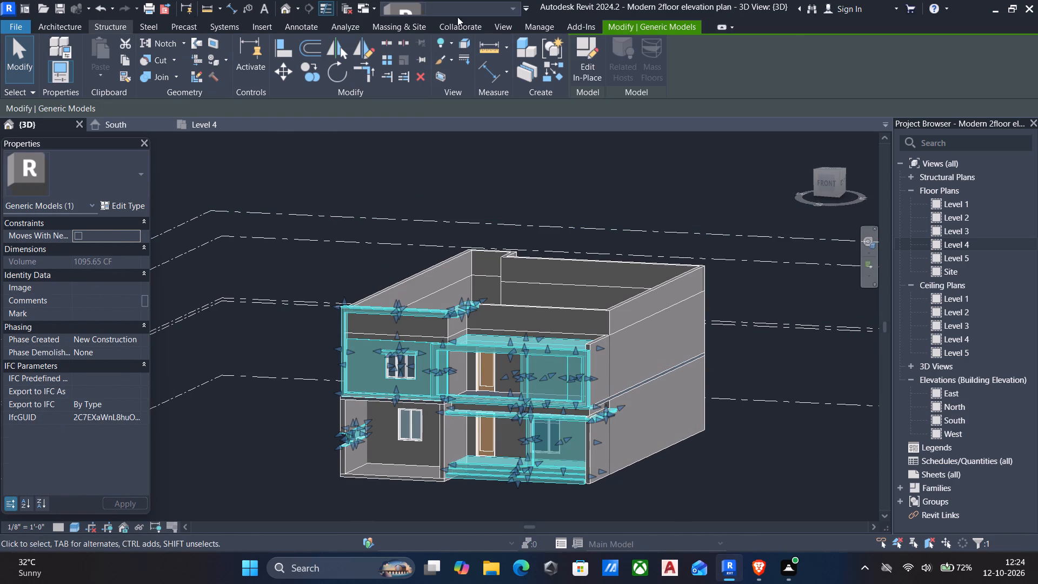
pyautogui.click(590, 52)
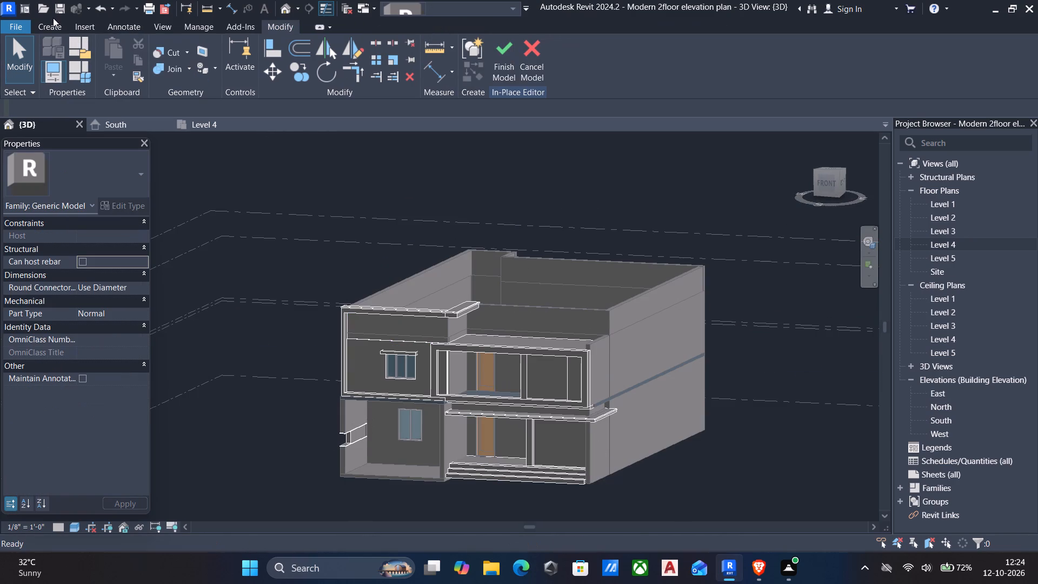
pyautogui.click(46, 23)
pyautogui.click(110, 53)
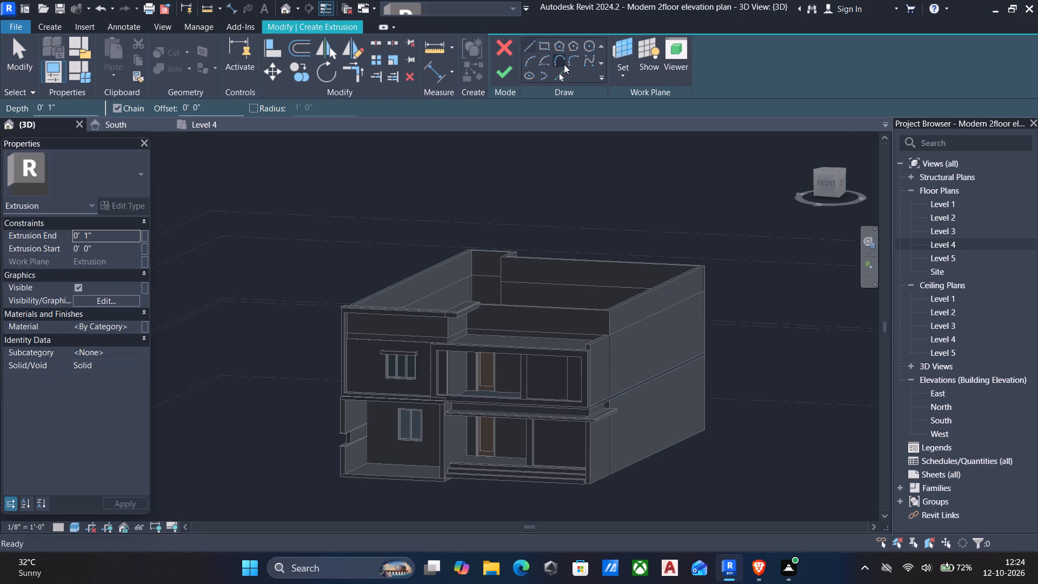
pyautogui.click(613, 77)
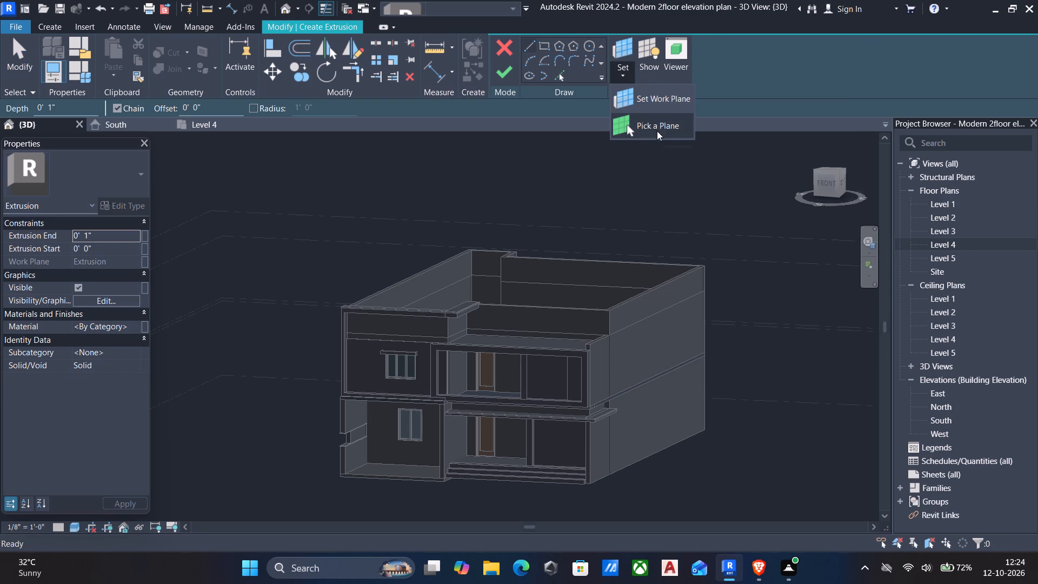
pyautogui.click(657, 131)
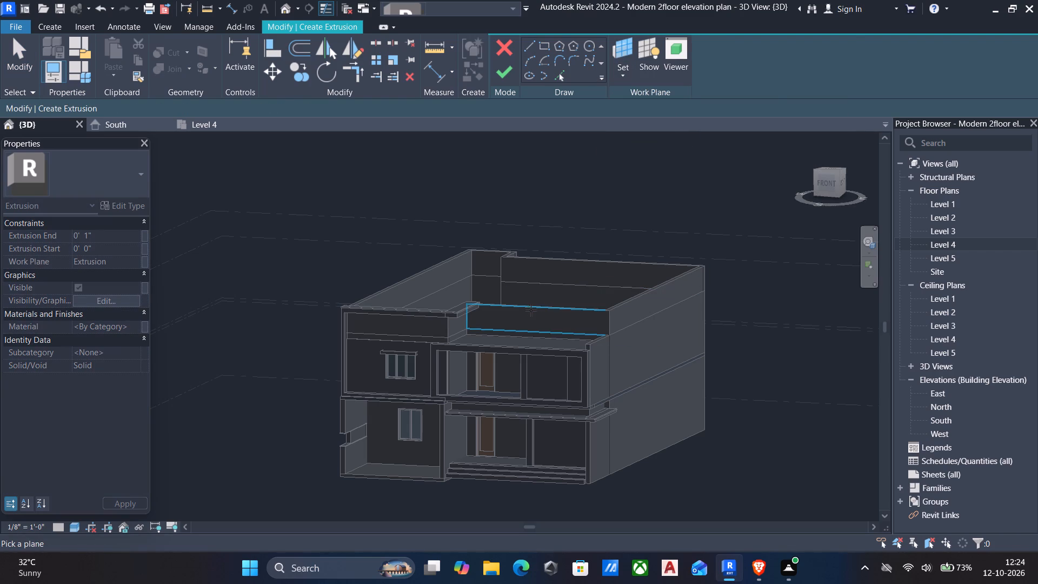
pyautogui.click(528, 307)
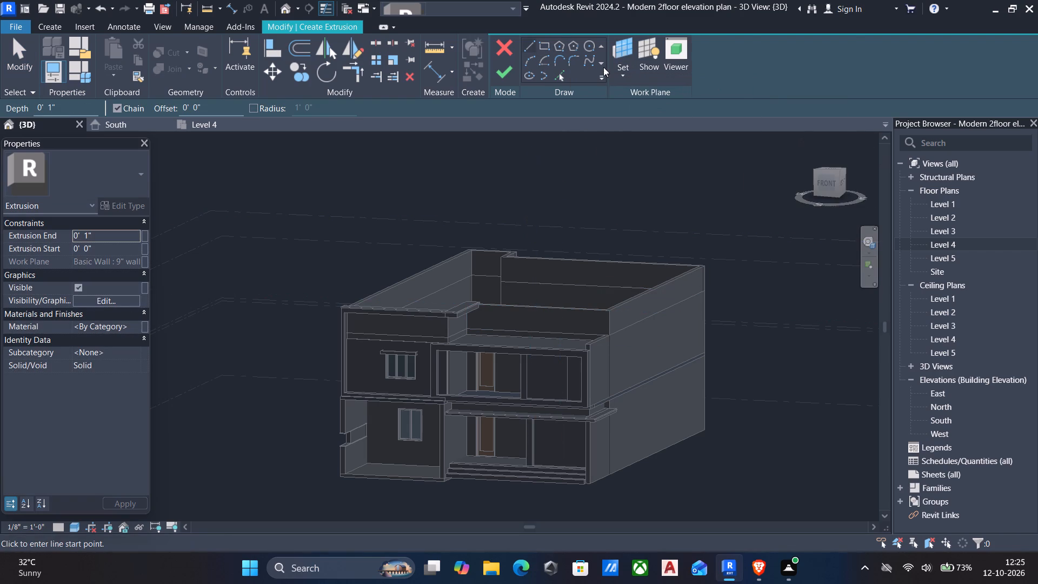
# In the front view, sketch a rectangle about 20'-6" by 2'-0" on the parapet wall, starting from the wall's lower-left endpoint.
pyautogui.click(544, 48)
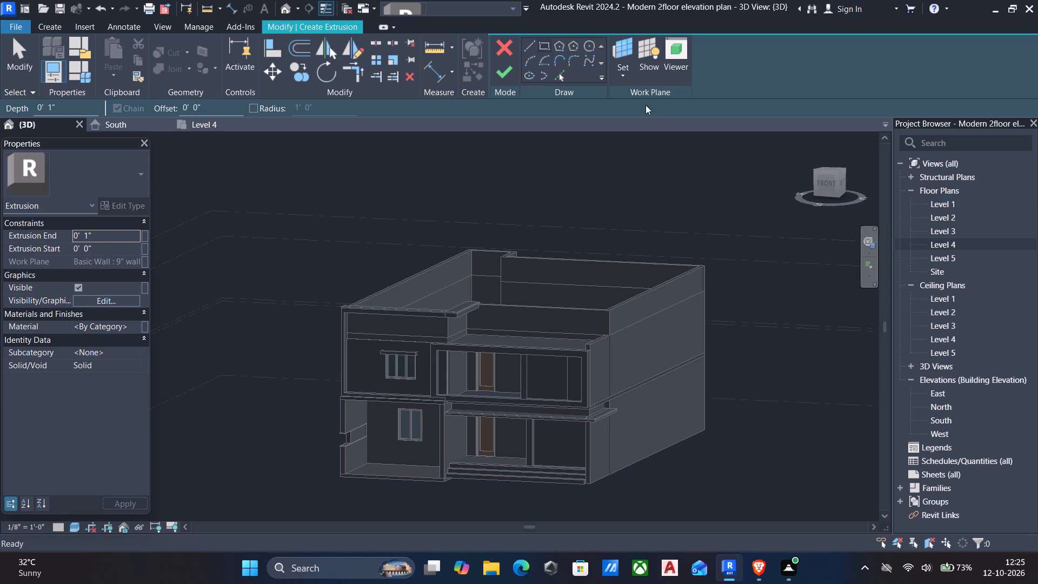
pyautogui.click(823, 183)
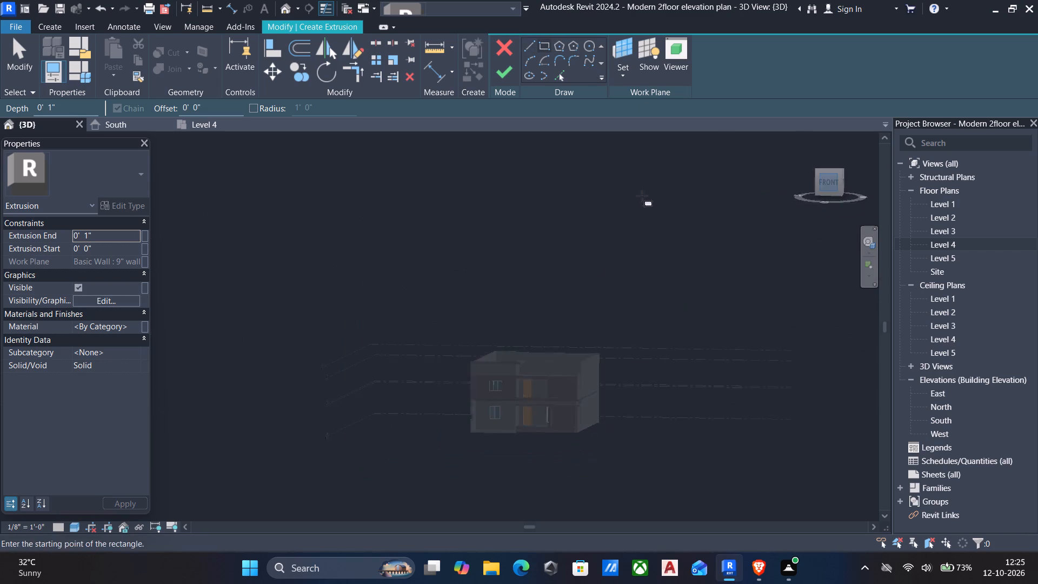
pyautogui.scroll(5, 411, 332)
pyautogui.scroll(7, 435, 273)
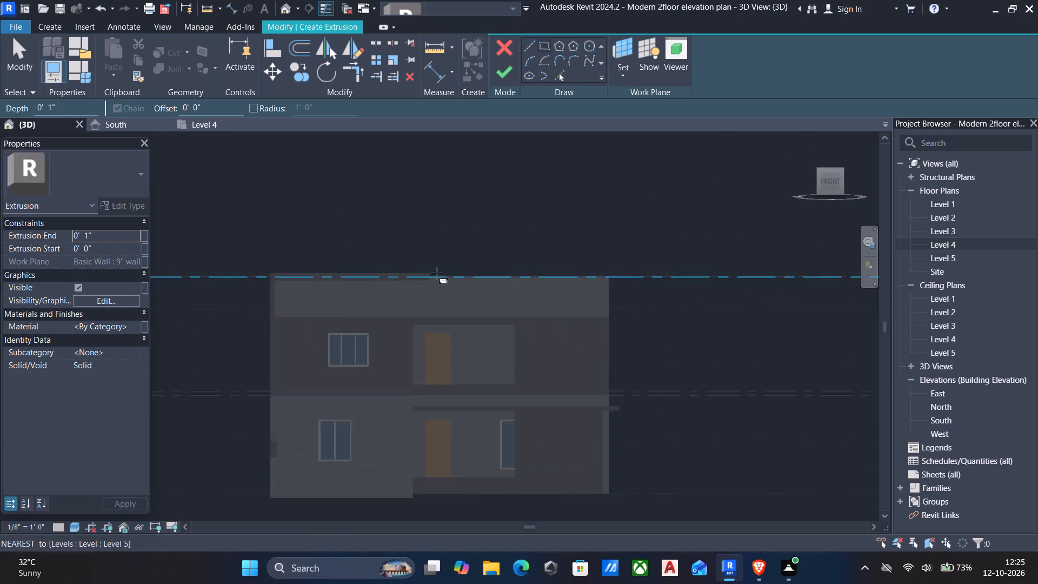
pyautogui.scroll(5, 422, 323)
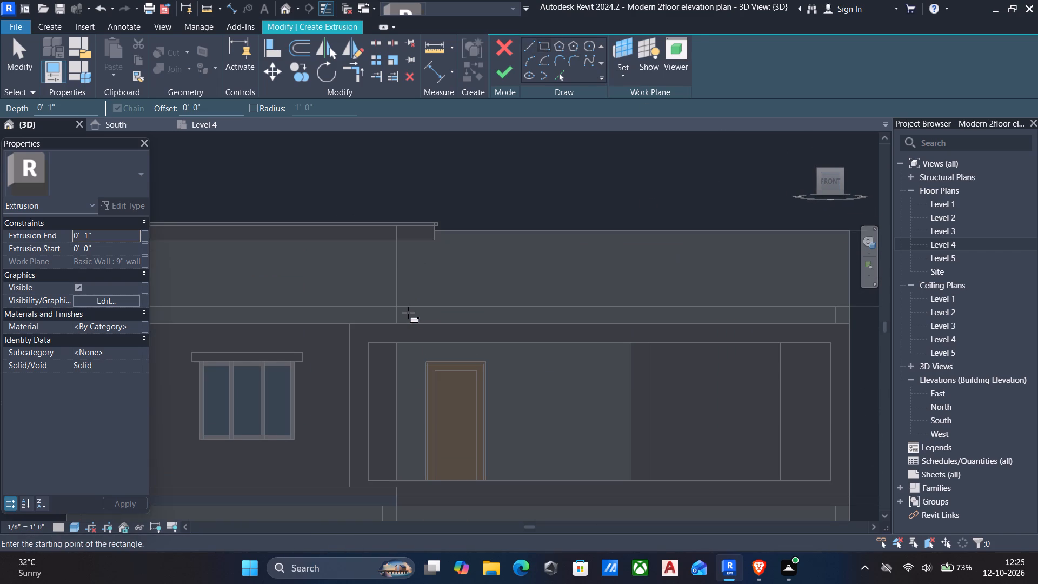
pyautogui.scroll(3, 408, 313)
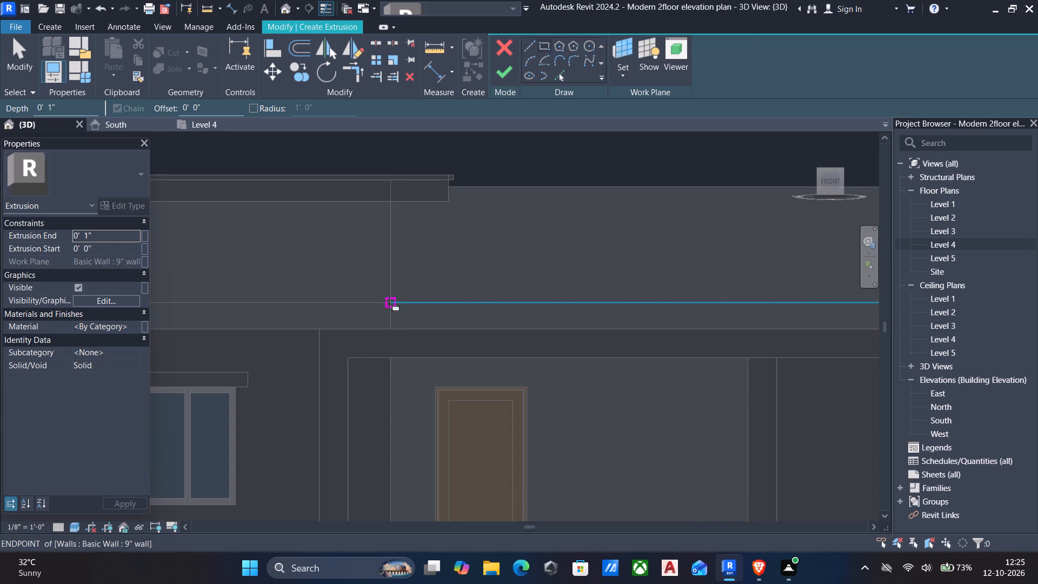
pyautogui.click(389, 301)
pyautogui.scroll(-4, 575, 292)
pyautogui.scroll(-2, 774, 298)
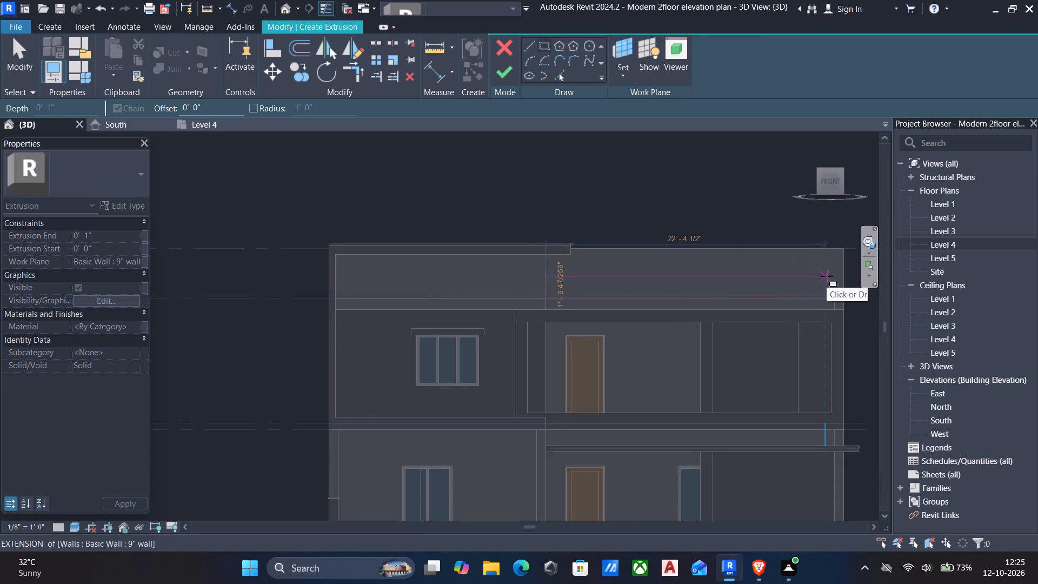
pyautogui.click(800, 275)
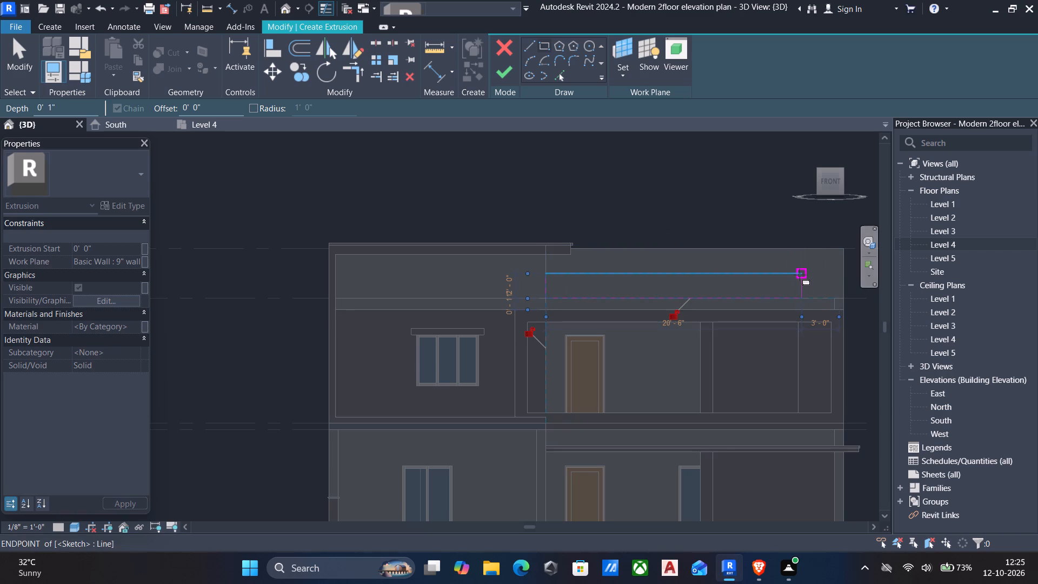
pyautogui.press('Escape')
pyautogui.press('Escape')
# Set the rectangle's height to 1' by moving its top edge.
pyautogui.click(748, 273)
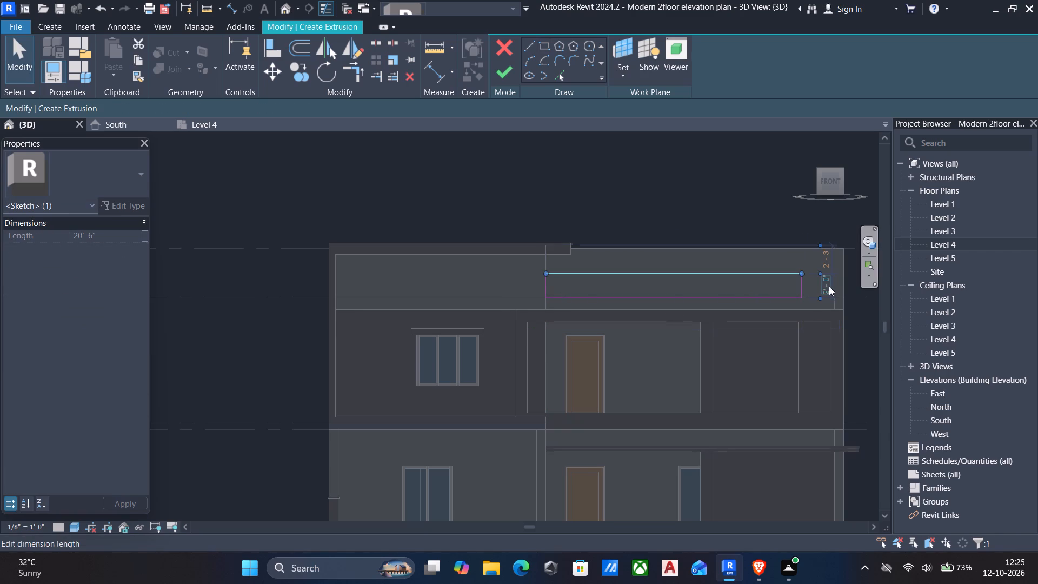
pyautogui.click(829, 286)
pyautogui.write("1'")
pyautogui.press('Return')
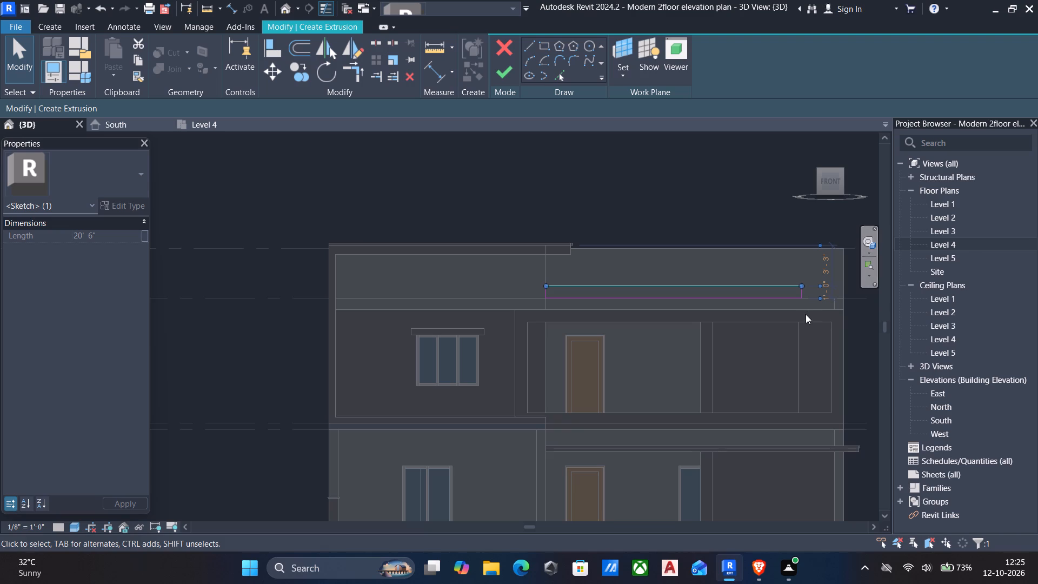
pyautogui.scroll(5, 820, 293)
pyautogui.press('Escape')
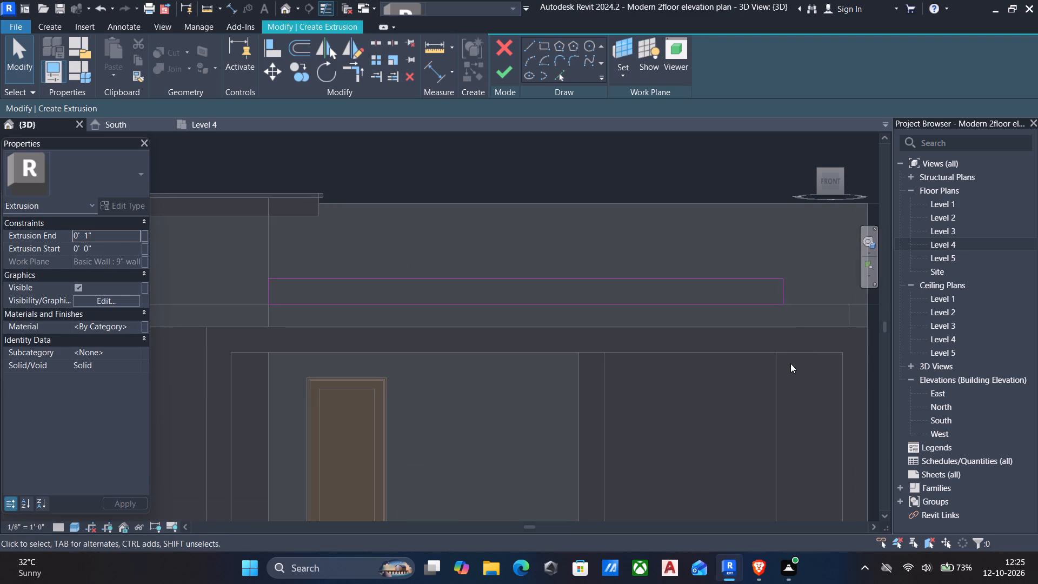
# Align the rectangle's right edge with the vertical edge below it in the upper balcony, and finish the 1" deep extrusion.
pyautogui.press('a')
pyautogui.press('l')
pyautogui.click(777, 383)
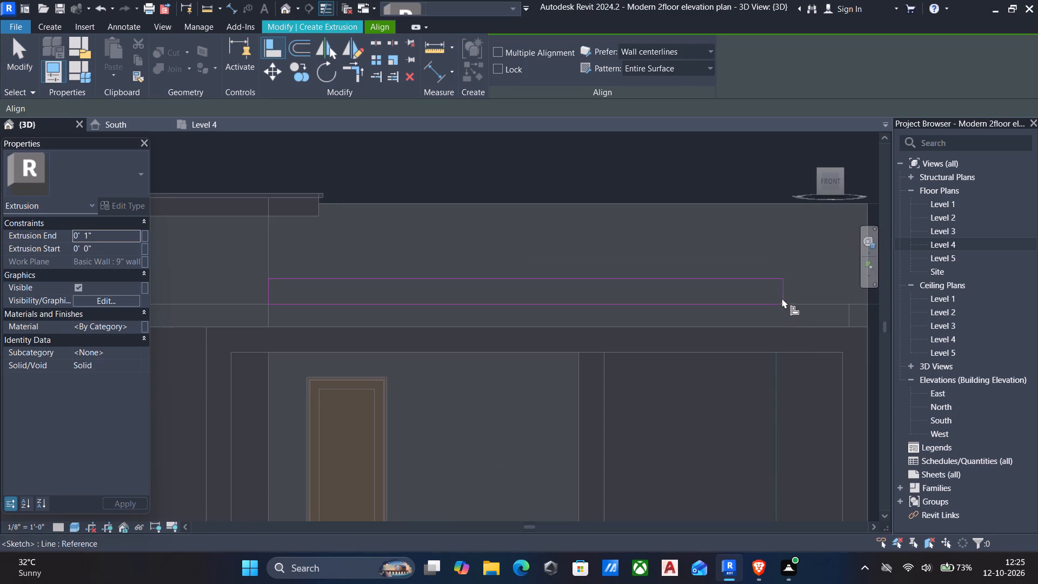
pyautogui.click(784, 294)
pyautogui.press('Escape')
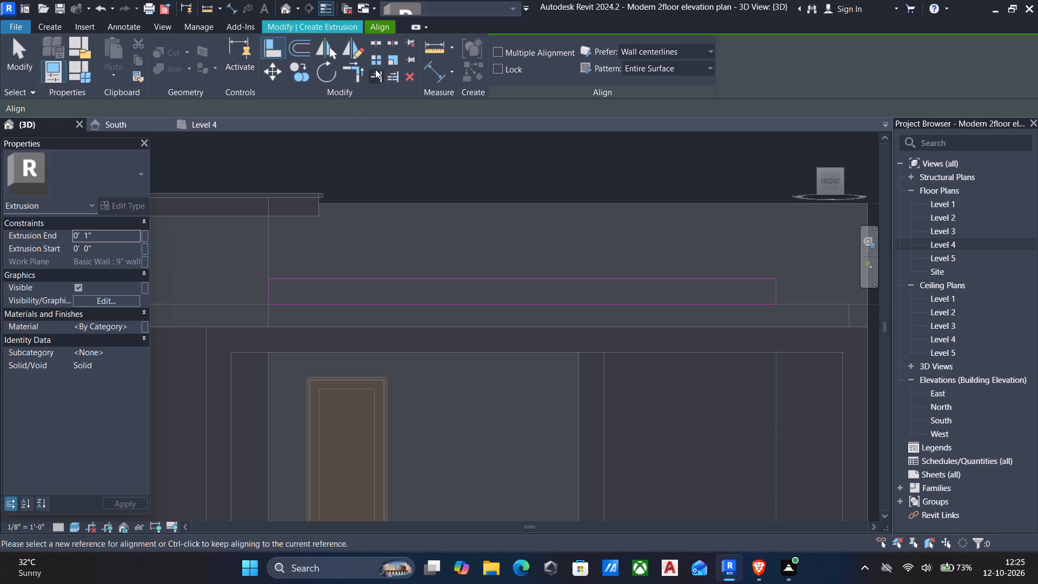
pyautogui.click(320, 23)
pyautogui.click(503, 69)
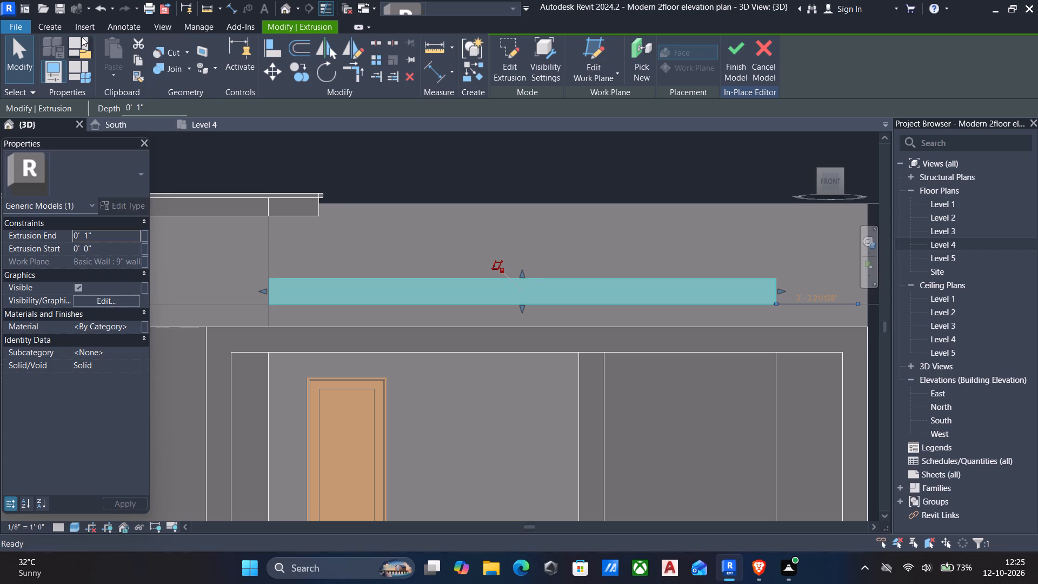
# Start another extrusion with the new parapet band picked as its work plane.
pyautogui.click(52, 24)
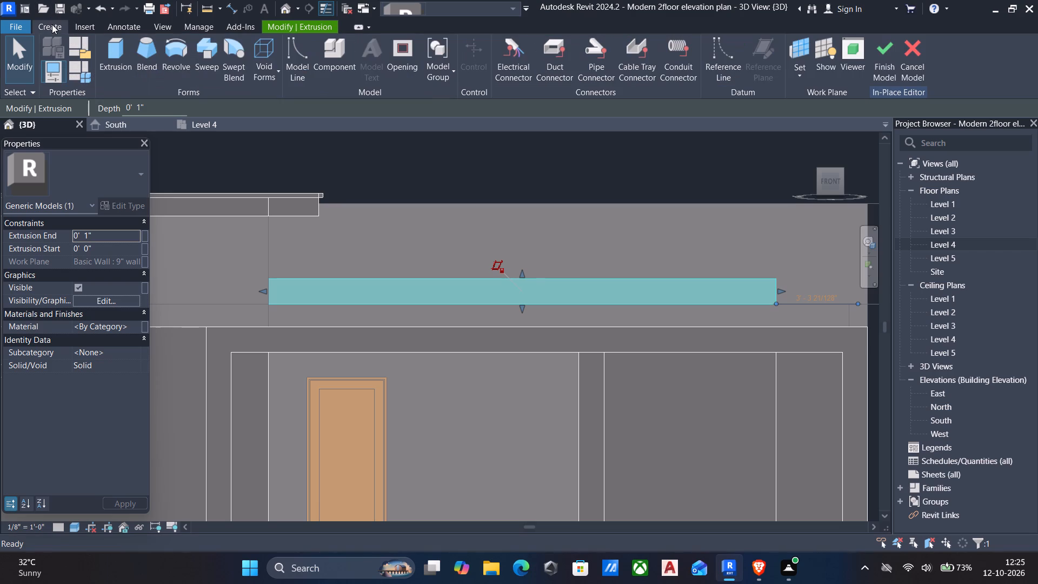
pyautogui.click(127, 57)
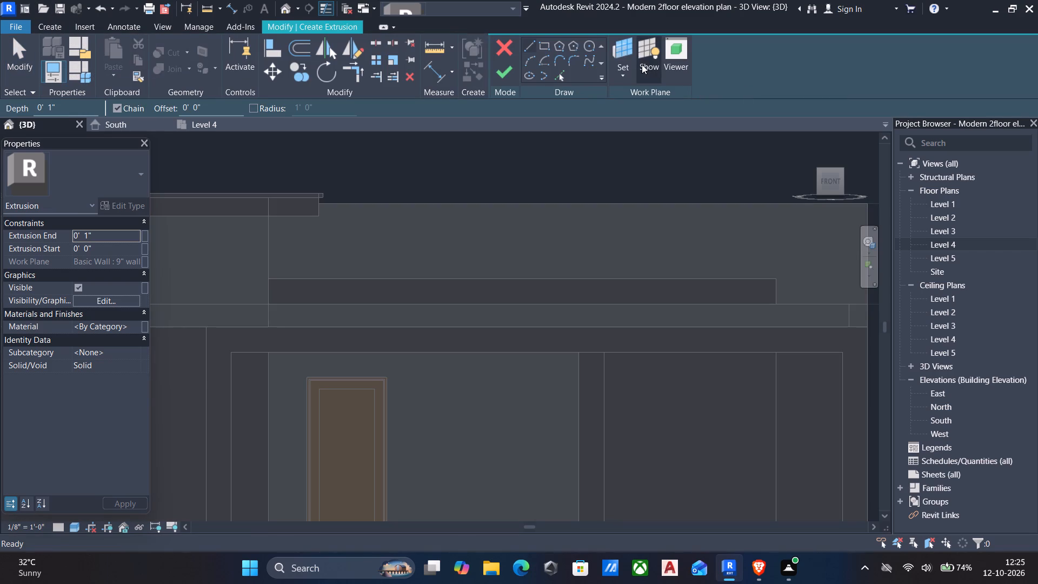
pyautogui.click(614, 73)
pyautogui.click(644, 125)
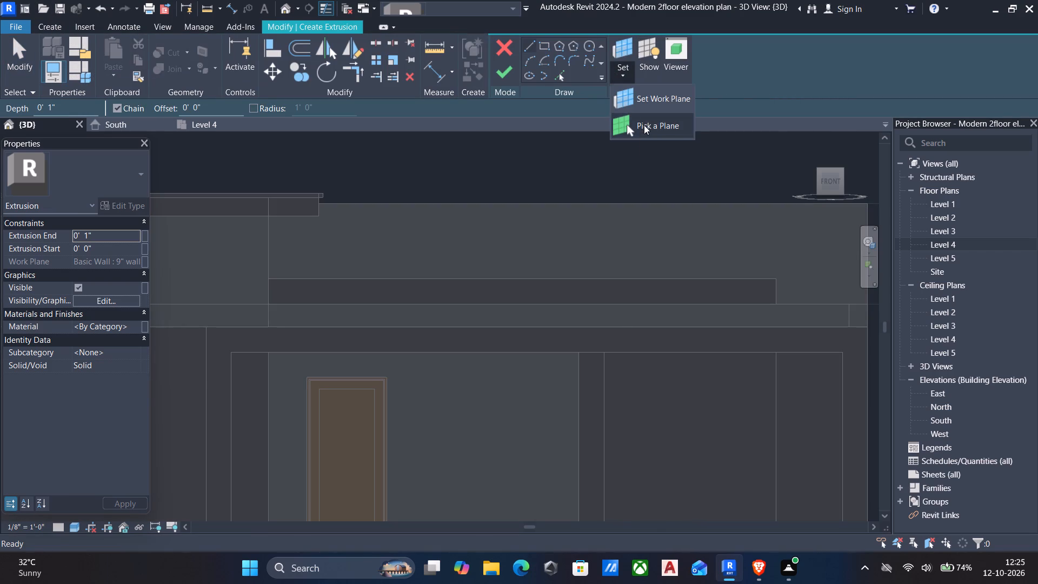
pyautogui.click(624, 281)
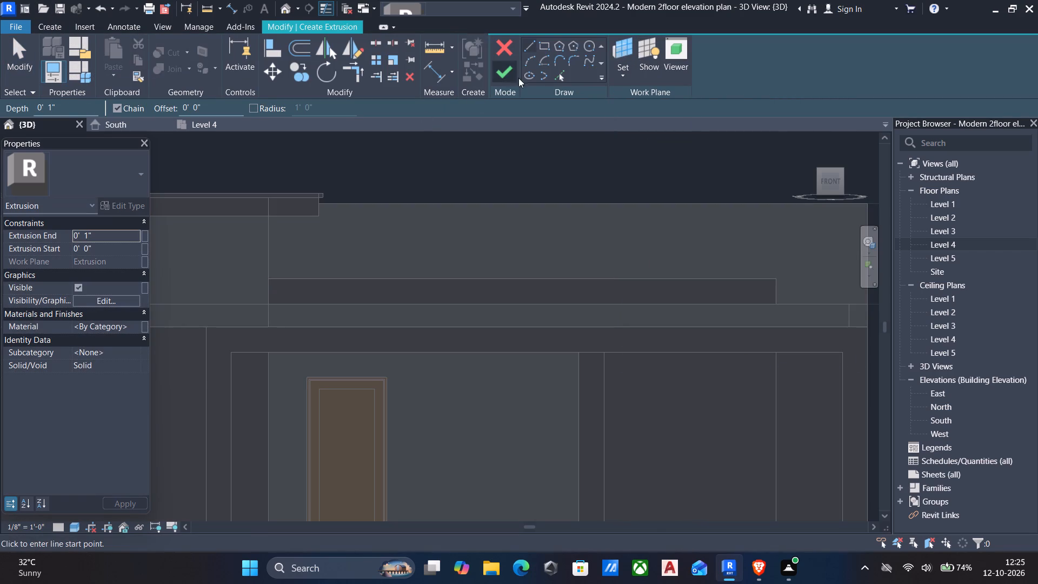
# Sketch a rectangle about 20'-3" by 4" along the top of the parapet band, from its upper-left corner to its right edge.
pyautogui.click(543, 42)
pyautogui.scroll(2, 283, 275)
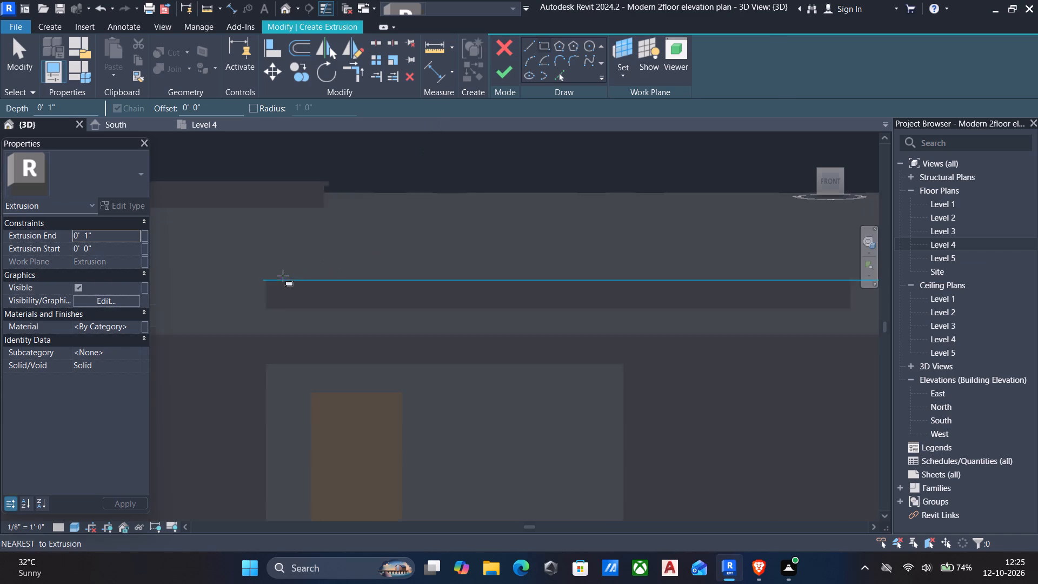
pyautogui.scroll(3, 283, 276)
pyautogui.moveTo(257, 281); pyautogui.dragTo(282, 281)
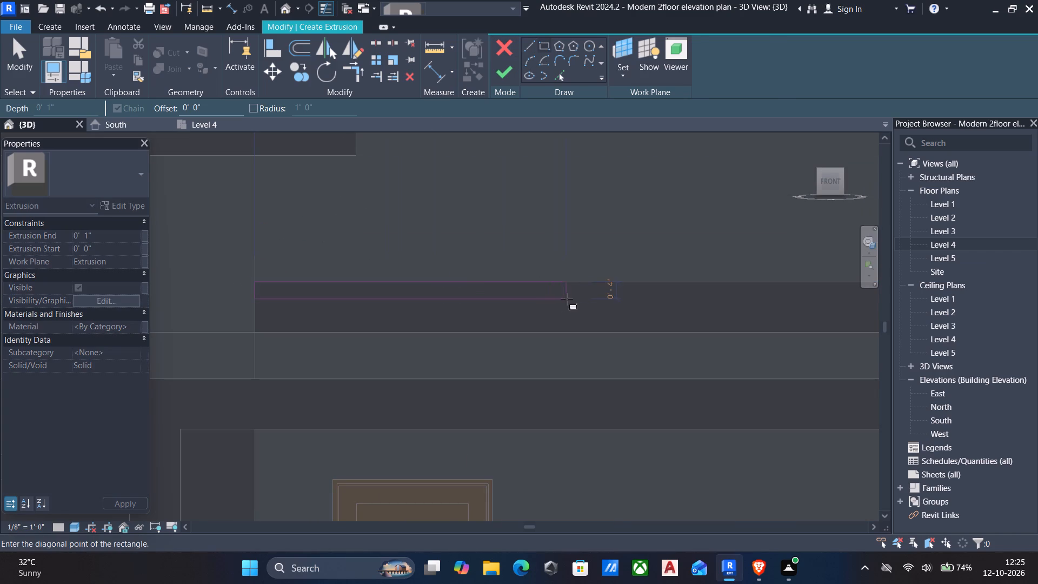
pyautogui.scroll(-5, 569, 299)
pyautogui.moveTo(641, 318); pyautogui.dragTo(626, 318, button='middle')
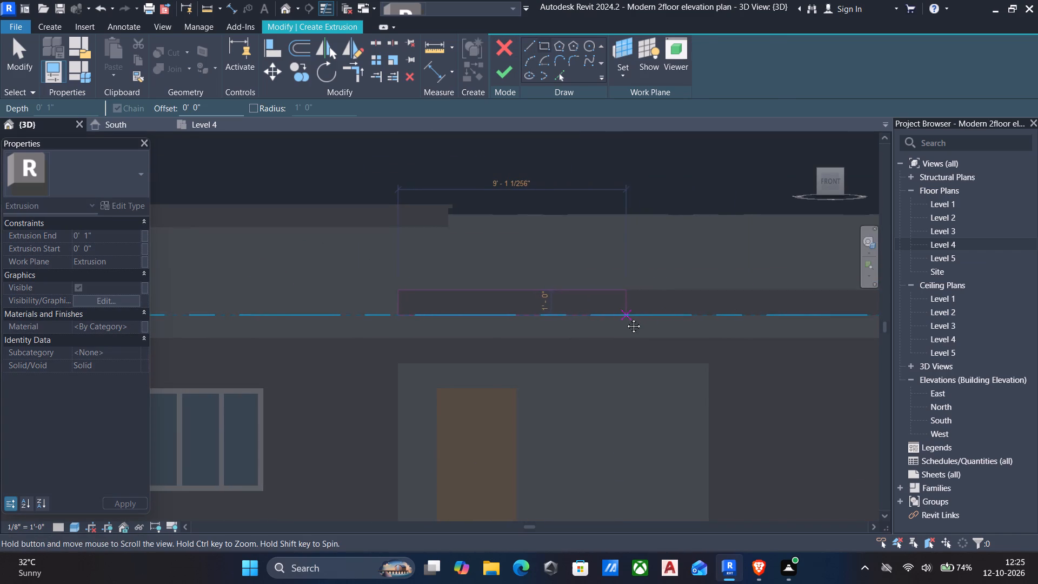
pyautogui.moveTo(626, 318); pyautogui.dragTo(432, 336, button='middle')
pyautogui.scroll(6, 697, 318)
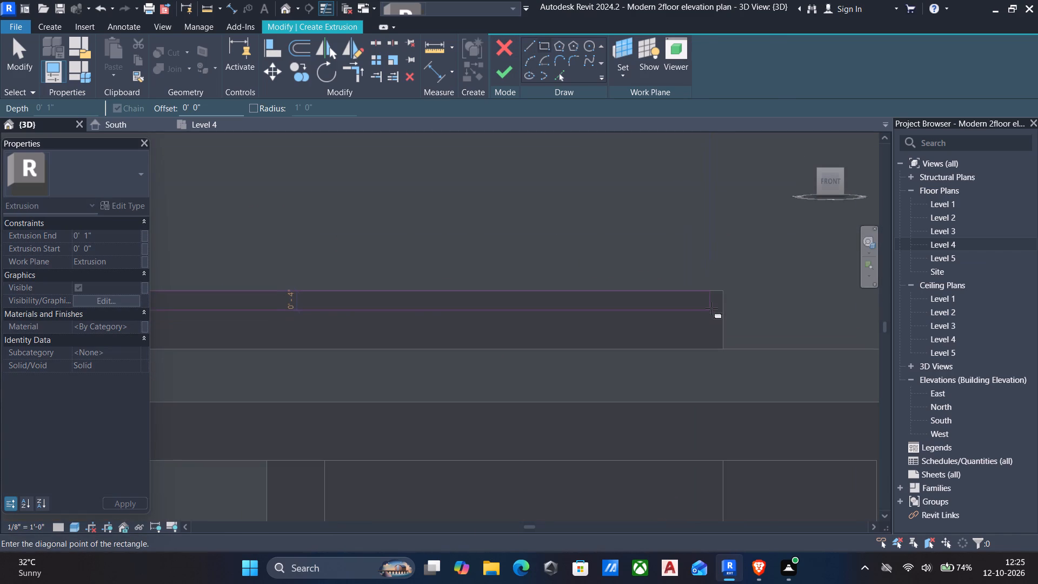
pyautogui.click(719, 308)
pyautogui.press('Escape')
pyautogui.press('Escape')
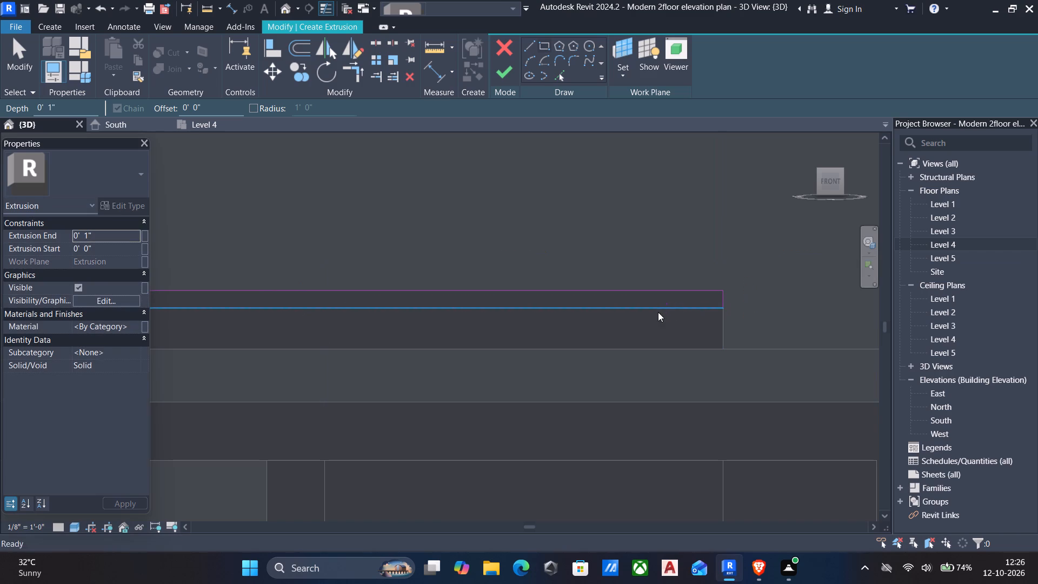
# Set the rectangle's height to 2" by moving its lower edge, and finish the 1" deep extrusion.
pyautogui.click(635, 309)
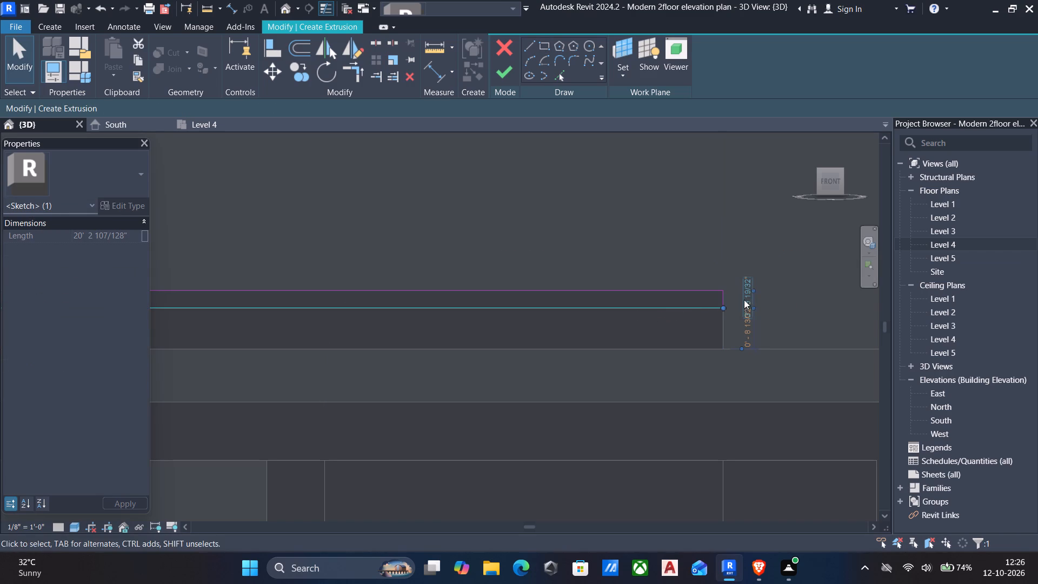
pyautogui.click(744, 300)
pyautogui.write('2"')
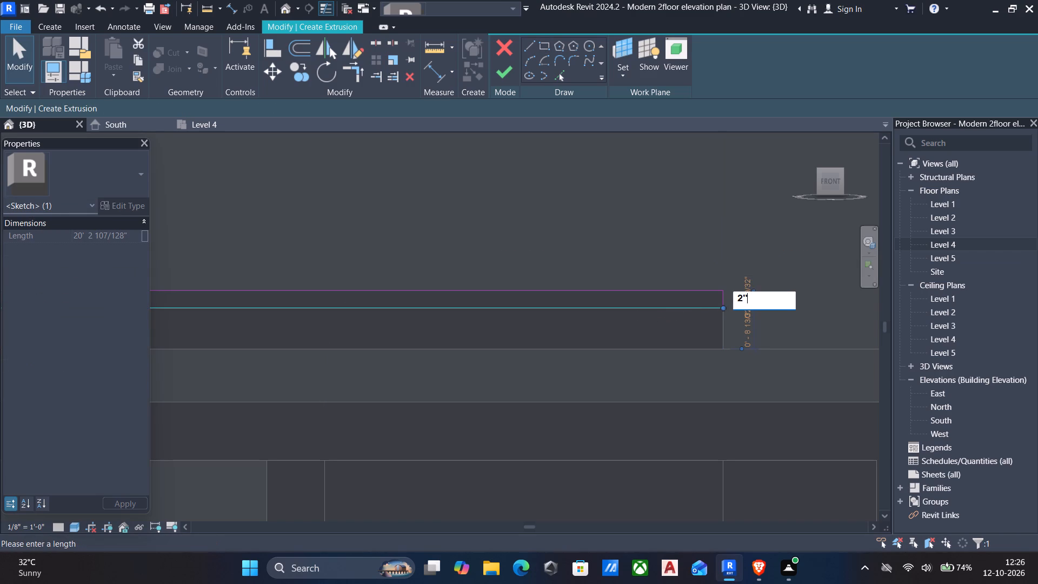
pyautogui.press('Return')
pyautogui.click(504, 77)
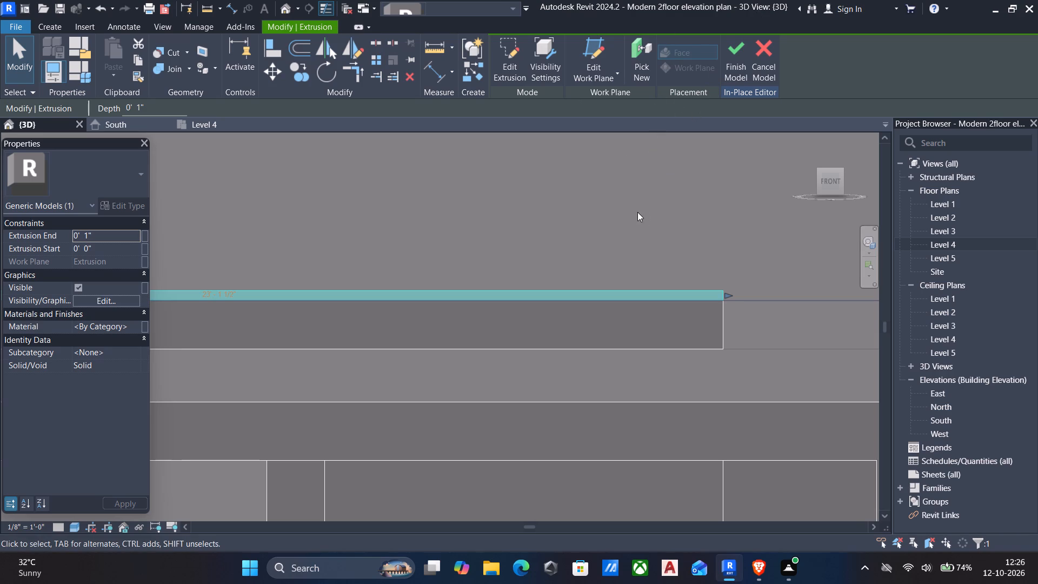
# Pull the front face of the 1' high parapet band outward over the balcony to a depth of about 8'-11".
pyautogui.scroll(-3, 563, 225)
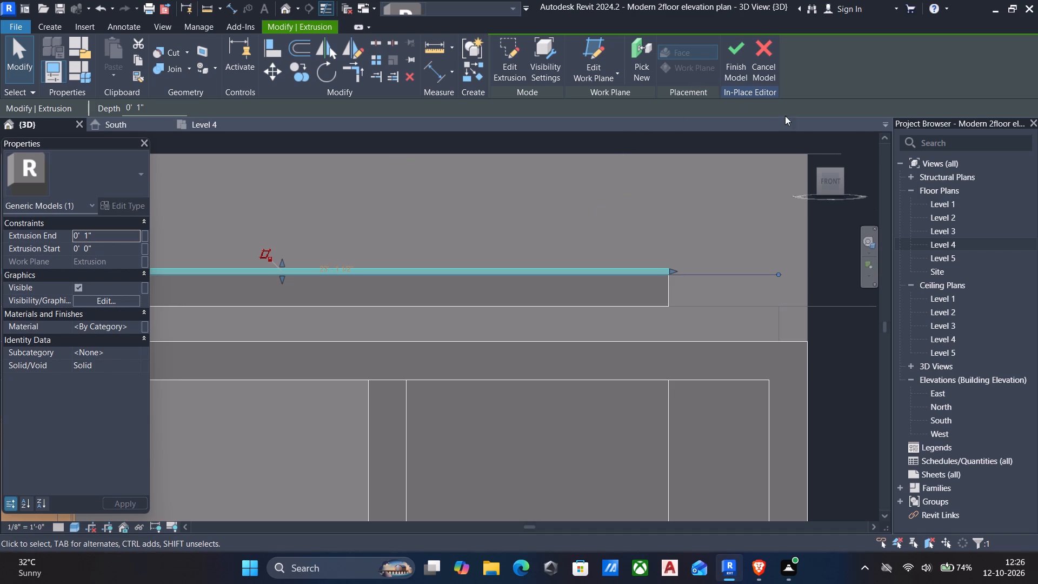
pyautogui.click(817, 169)
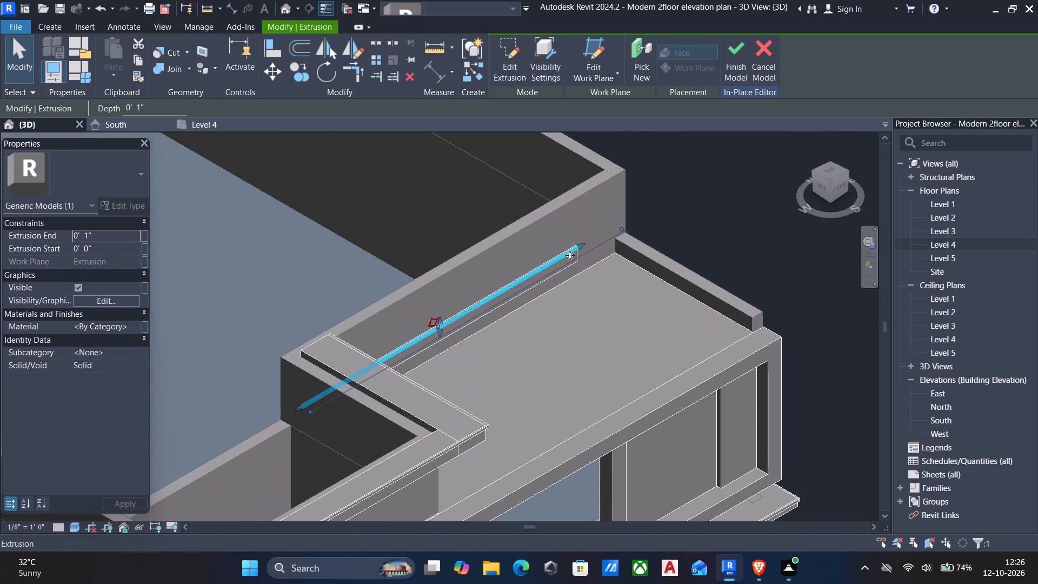
pyautogui.press('Escape')
pyautogui.click(544, 286)
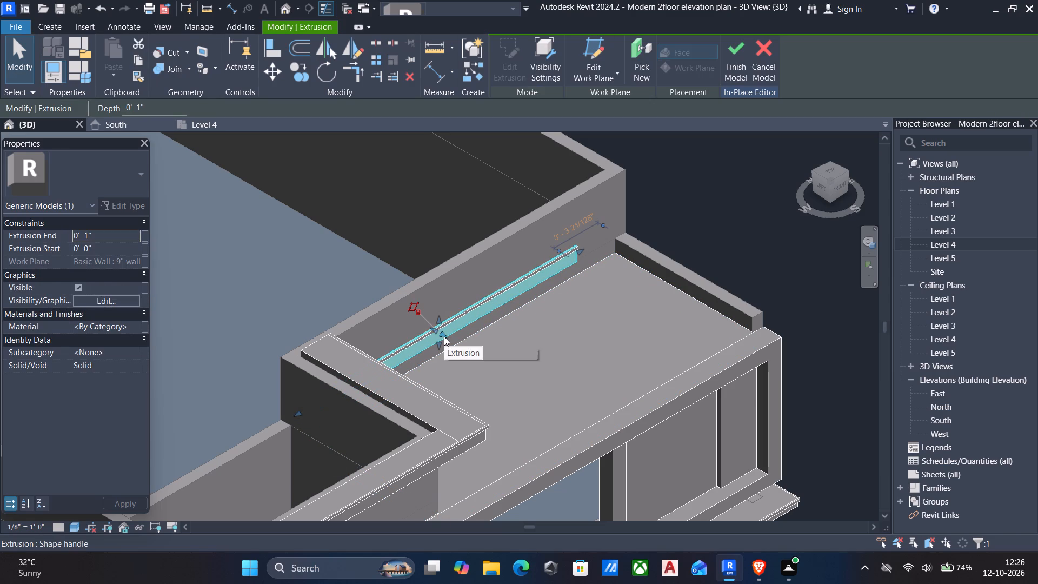
pyautogui.moveTo(444, 336); pyautogui.dragTo(555, 409)
pyautogui.press('Escape')
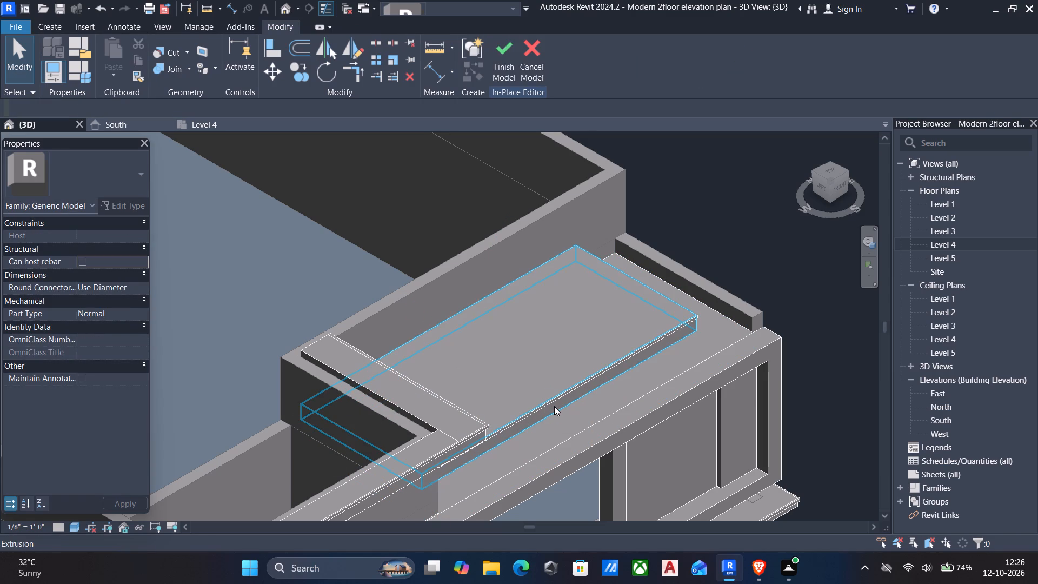
# Stretch the deepened band's front face farther out towards the front frame of the upper balcony, and finish the in-place model.
pyautogui.keyDown('shift'); pyautogui.moveTo(545, 405); pyautogui.dragTo(408, 293, button='middle'); pyautogui.keyUp('shift')
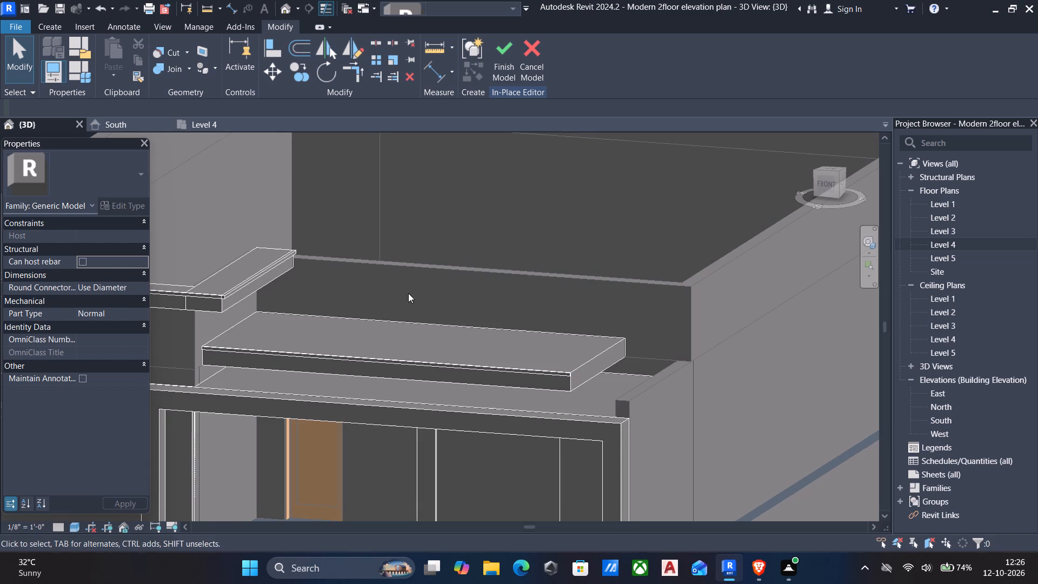
pyautogui.click(283, 370)
pyautogui.keyDown('shift'); pyautogui.moveTo(276, 364); pyautogui.dragTo(283, 361, button='middle'); pyautogui.keyUp('shift')
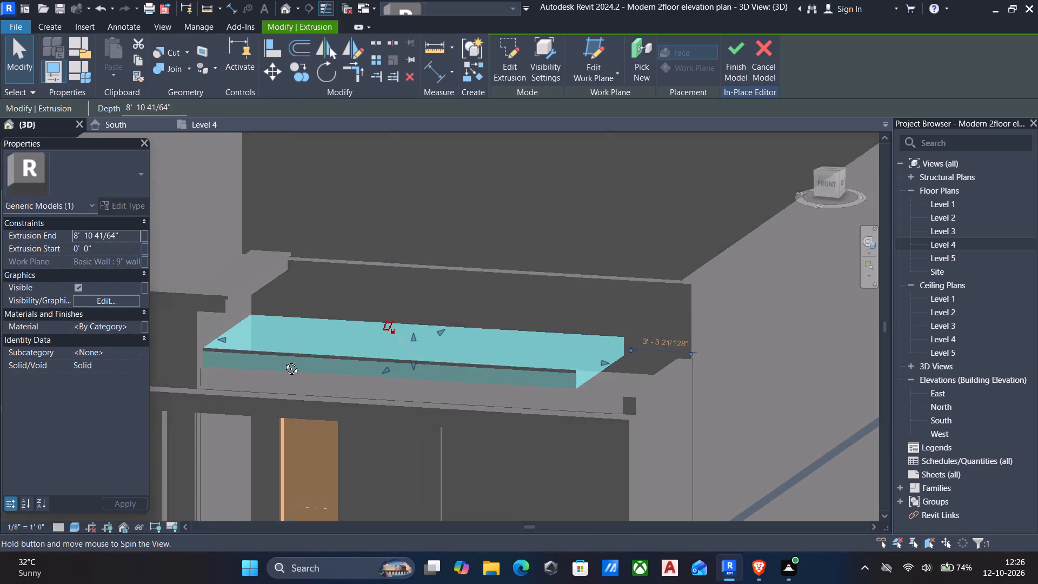
pyautogui.keyDown('shift'); pyautogui.moveTo(283, 361); pyautogui.dragTo(365, 513, button='middle'); pyautogui.keyUp('shift')
pyautogui.keyDown('shift'); pyautogui.moveTo(304, 386); pyautogui.dragTo(298, 336, button='middle'); pyautogui.keyUp('shift')
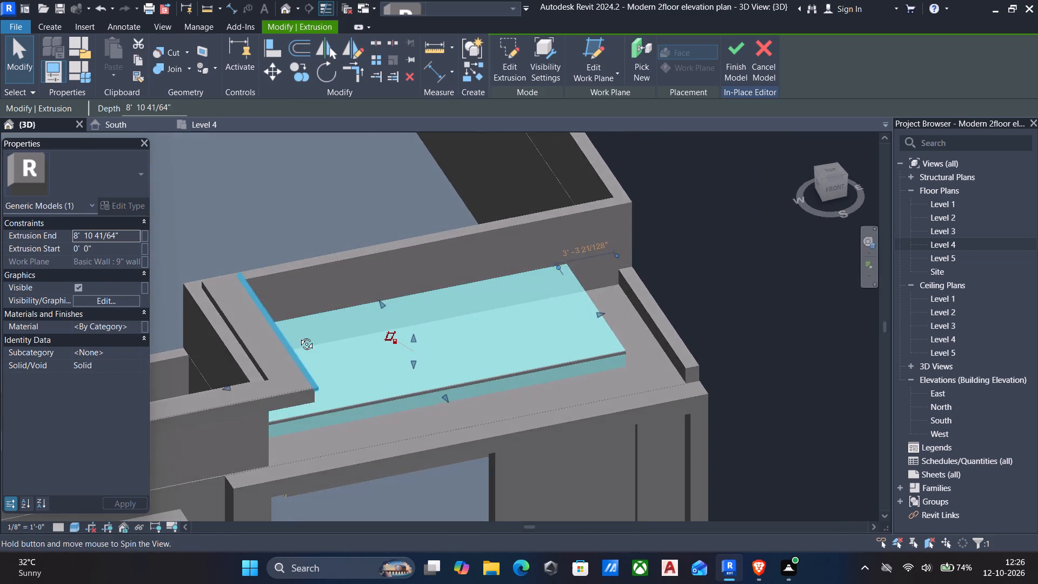
pyautogui.keyDown('shift'); pyautogui.moveTo(298, 336); pyautogui.dragTo(340, 196, button='middle'); pyautogui.keyUp('shift')
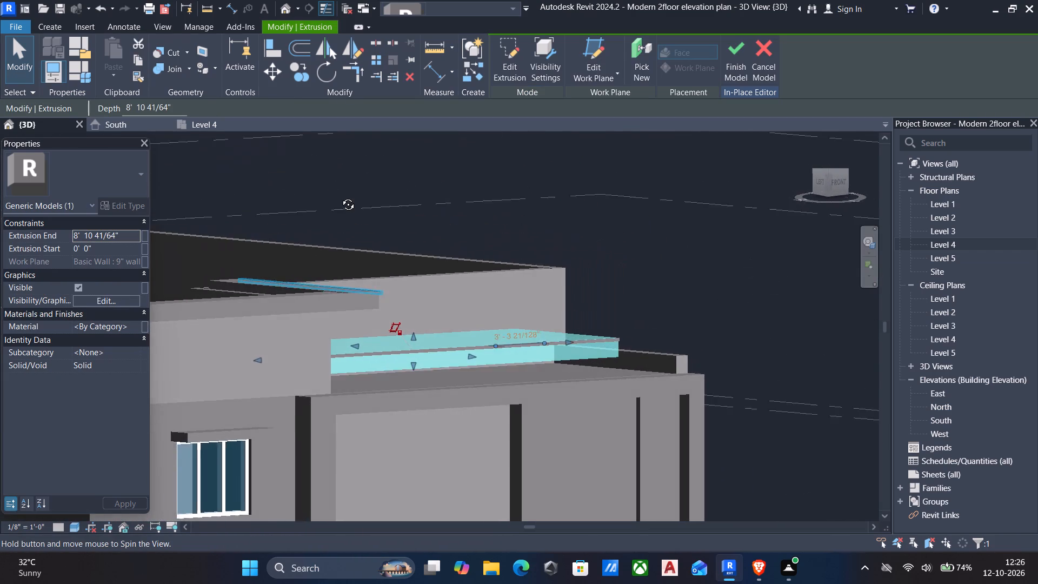
pyautogui.keyDown('shift'); pyautogui.moveTo(340, 196); pyautogui.dragTo(417, 259, button='middle'); pyautogui.keyUp('shift')
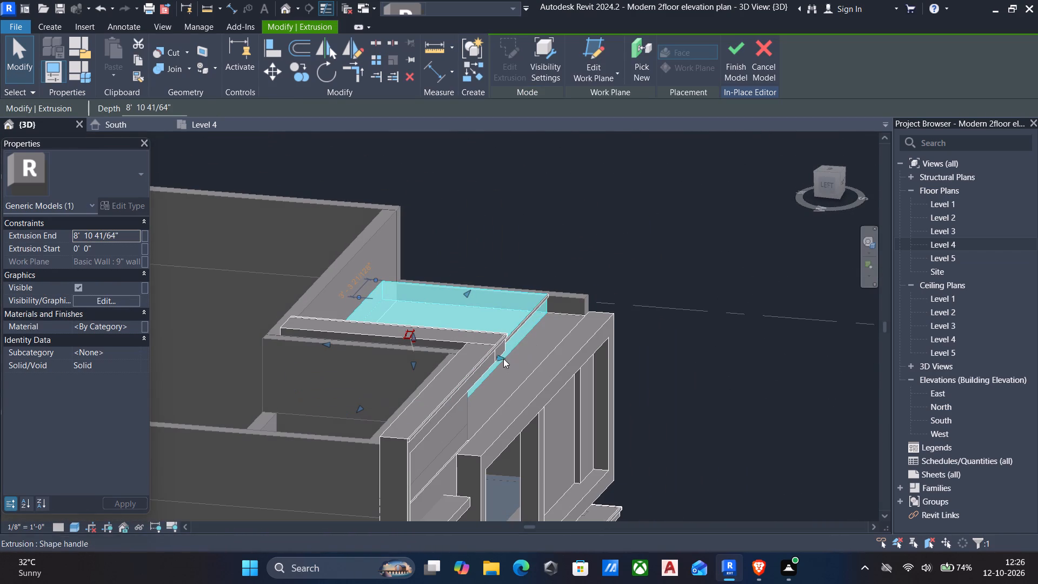
pyautogui.moveTo(503, 359); pyautogui.dragTo(529, 361)
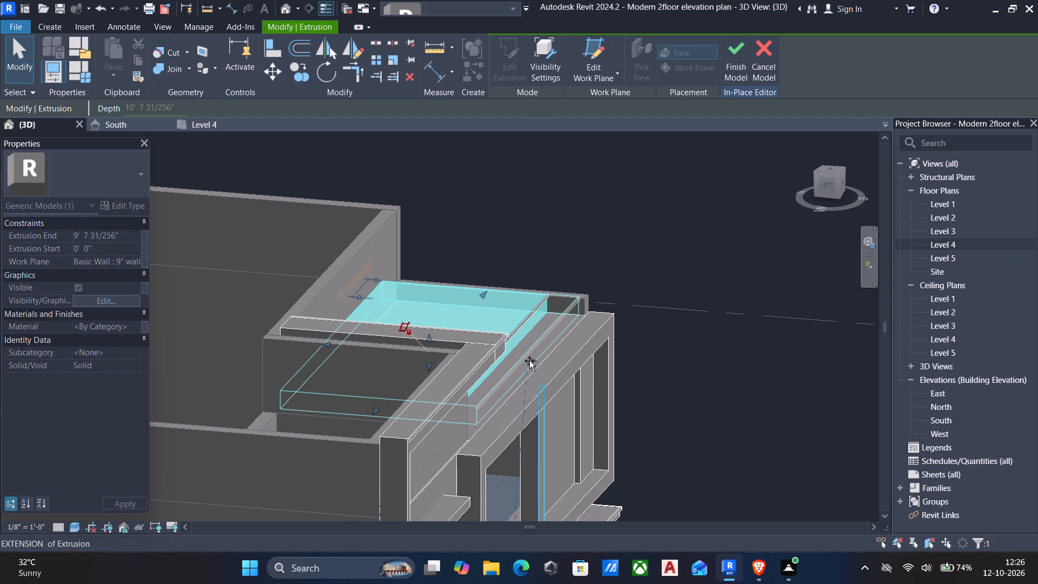
pyautogui.moveTo(529, 361); pyautogui.dragTo(541, 357)
pyautogui.press('Escape')
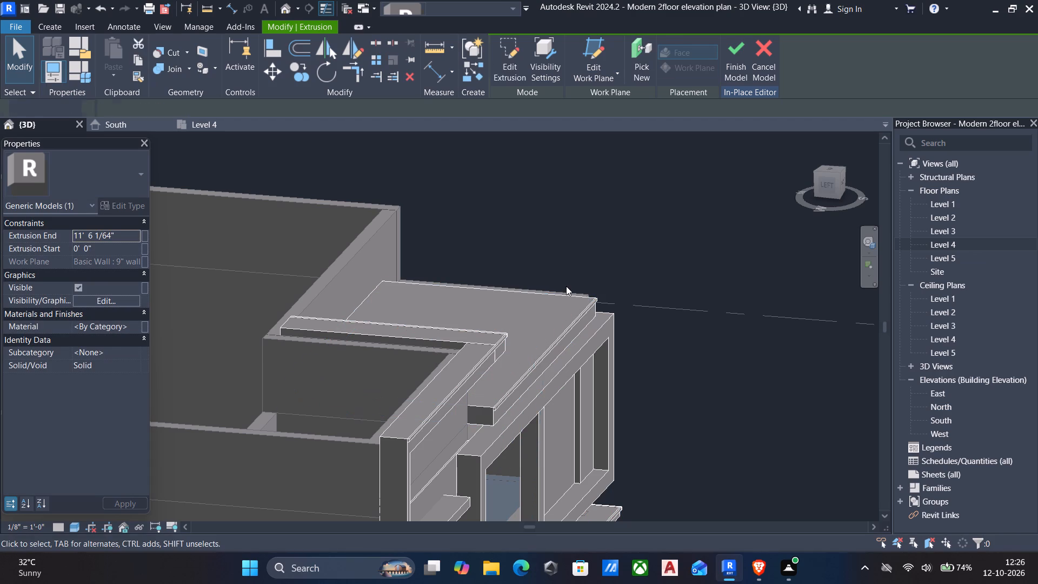
pyautogui.keyDown('shift'); pyautogui.middleClick(592, 258); pyautogui.keyUp('shift')
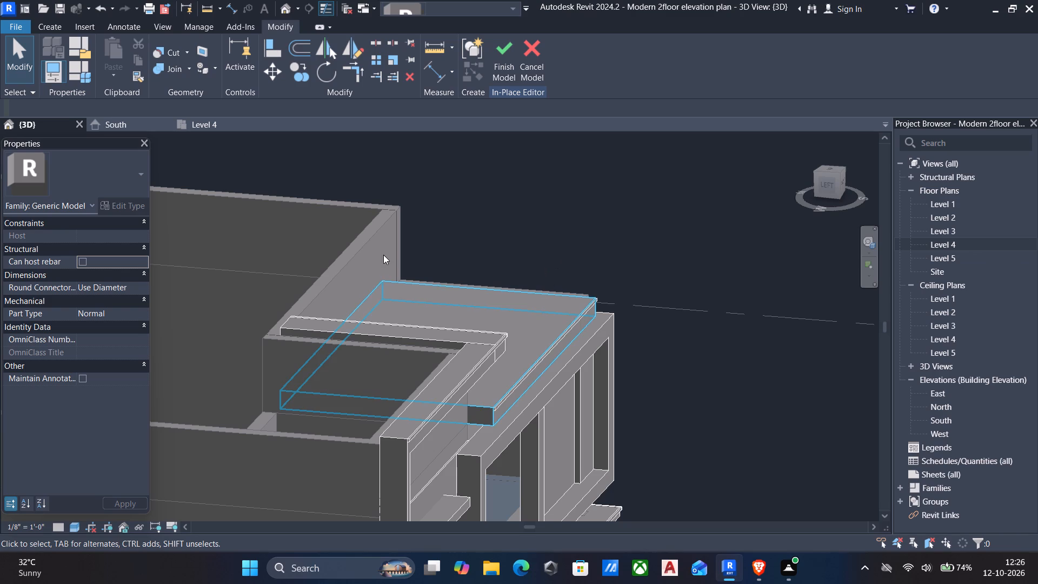
pyautogui.click(495, 45)
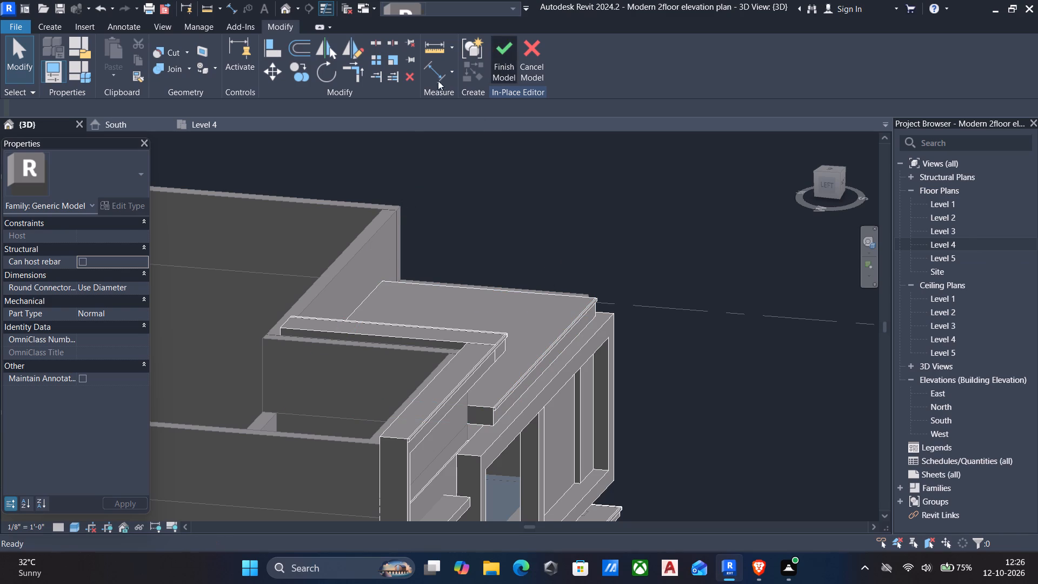
# In the Level 4 floor plan, split the 9" parapet wall behind the balcony about 8'-6" from its left end.
pyautogui.click(341, 251)
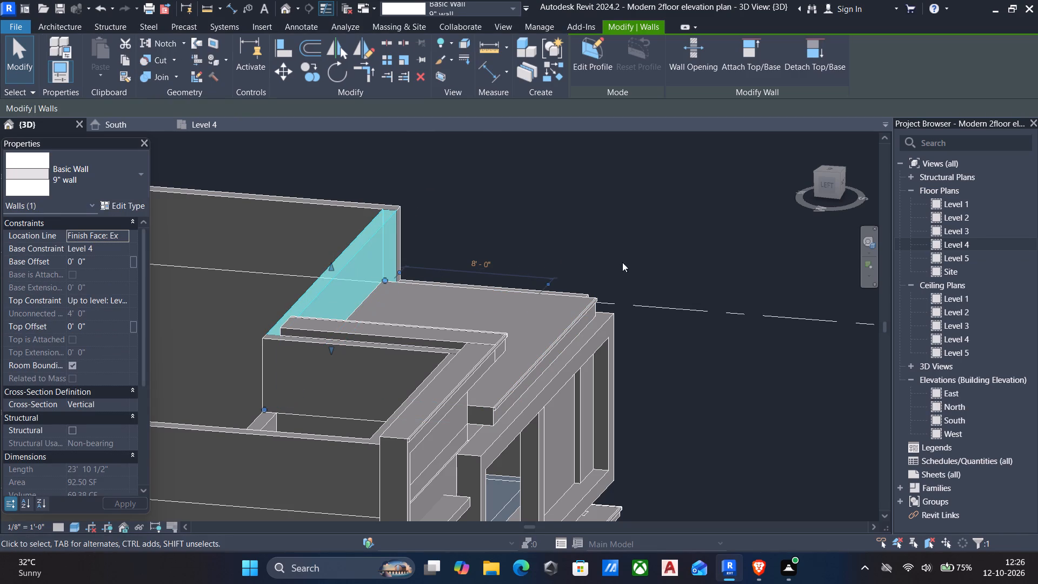
pyautogui.doubleClick(960, 240)
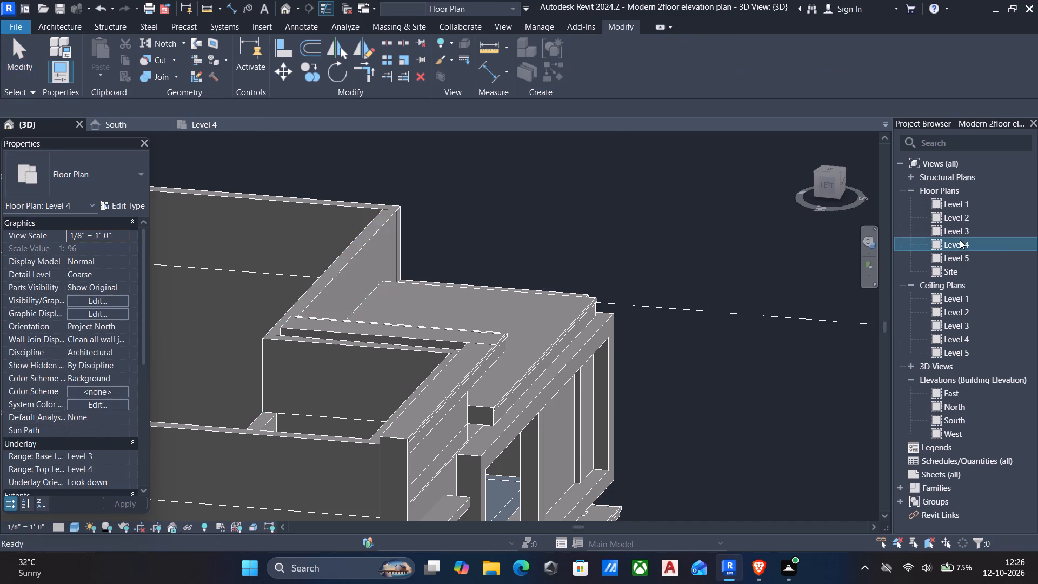
pyautogui.scroll(-1, 264, 319)
pyautogui.press('s')
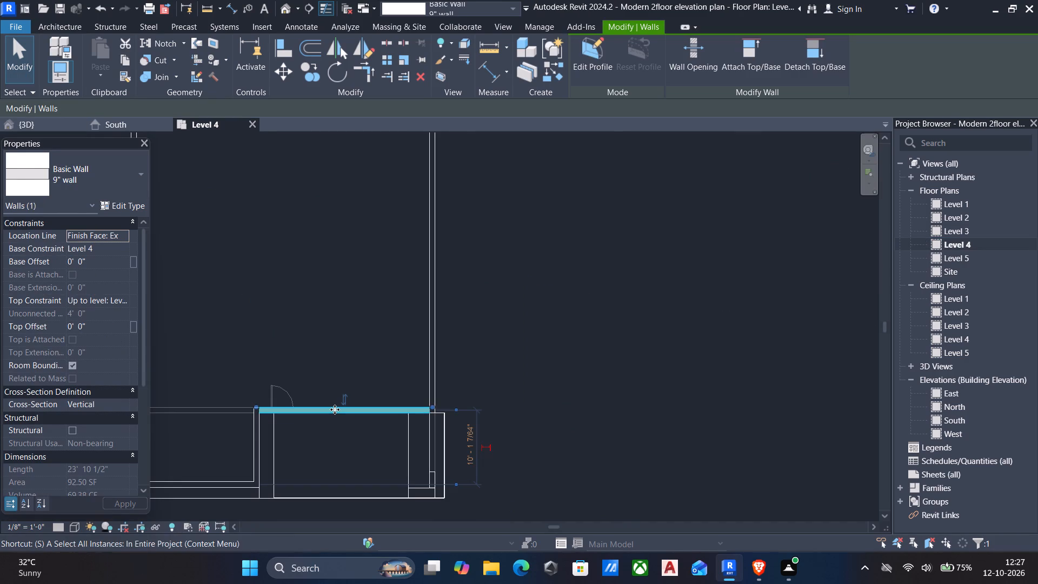
pyautogui.press('l')
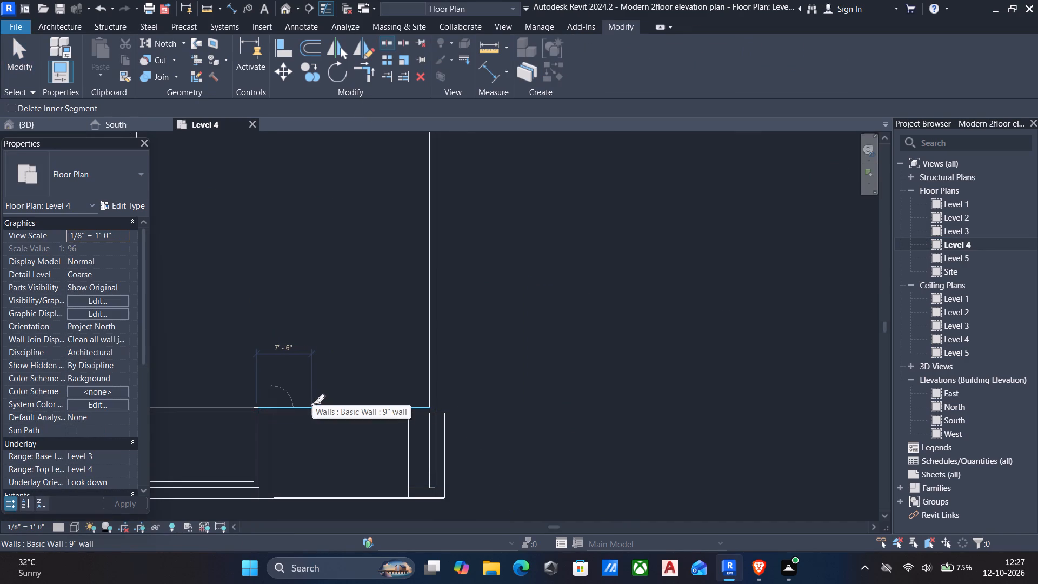
pyautogui.click(320, 403)
pyautogui.press('Escape')
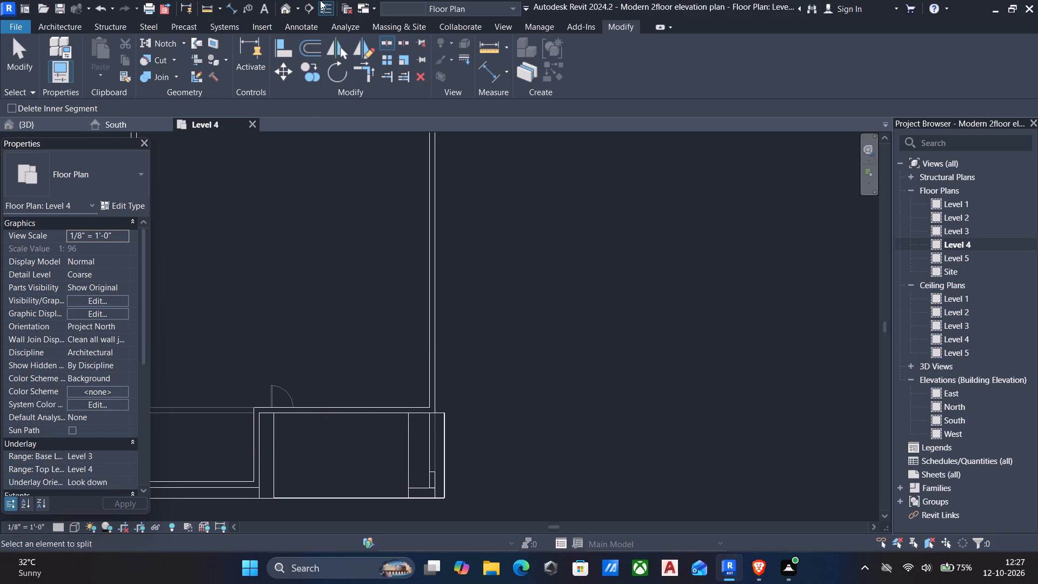
# In the 3D view, raise the top of the longer parapet wall segment to a top offset of about 4 1/2".
pyautogui.click(277, 10)
pyautogui.click(282, 9)
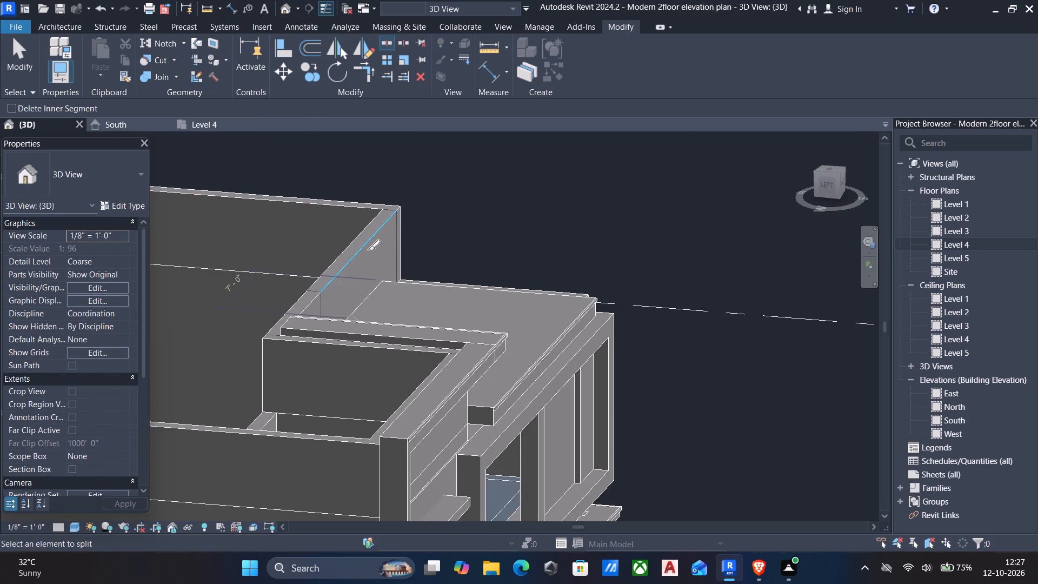
pyautogui.press('Escape')
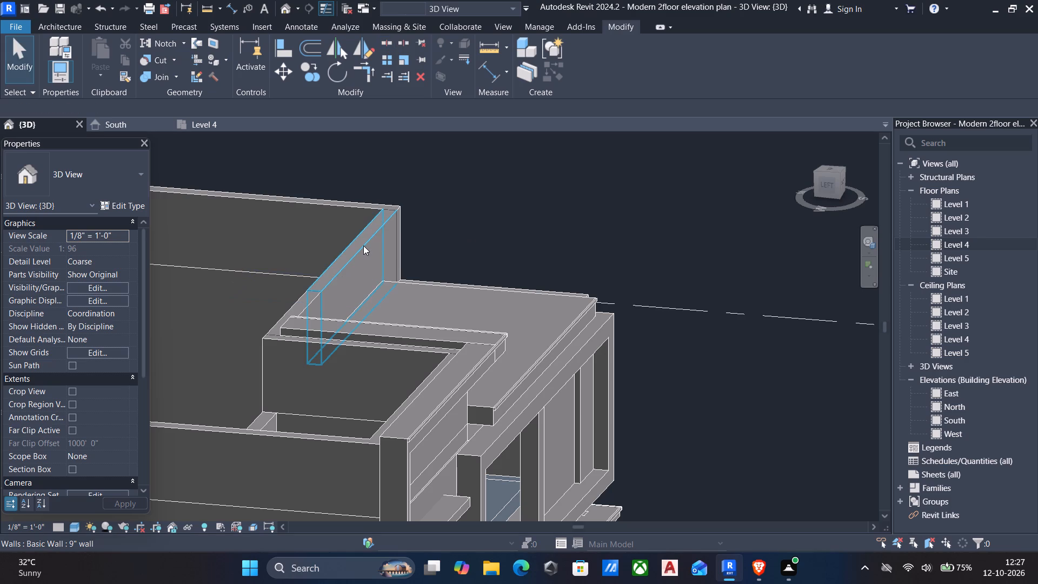
pyautogui.click(363, 245)
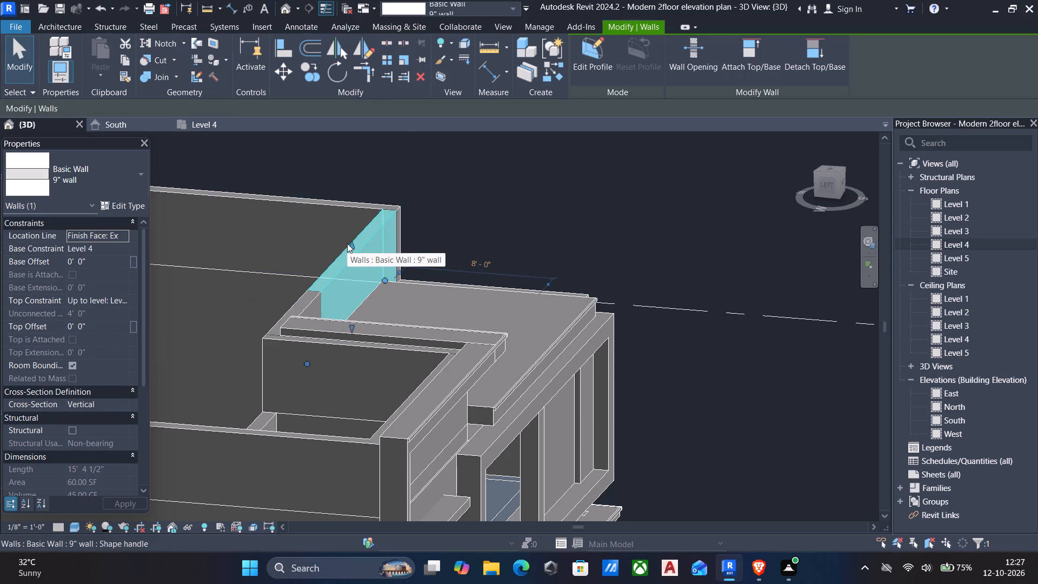
pyautogui.click(347, 243)
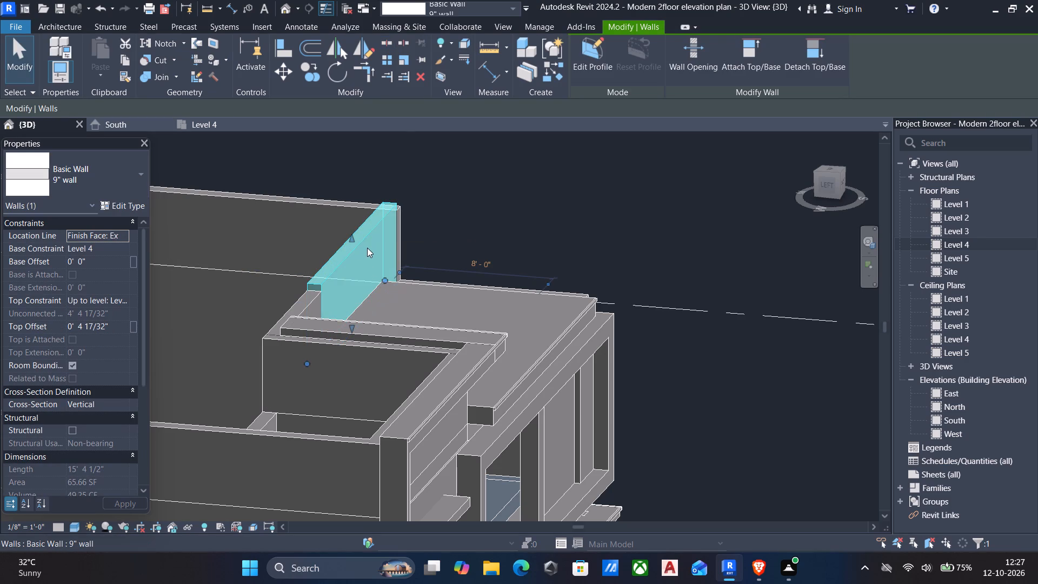
# Delete the shorter parapet wall segment left by the split, beside the L-shaped coping.
pyautogui.click(289, 307)
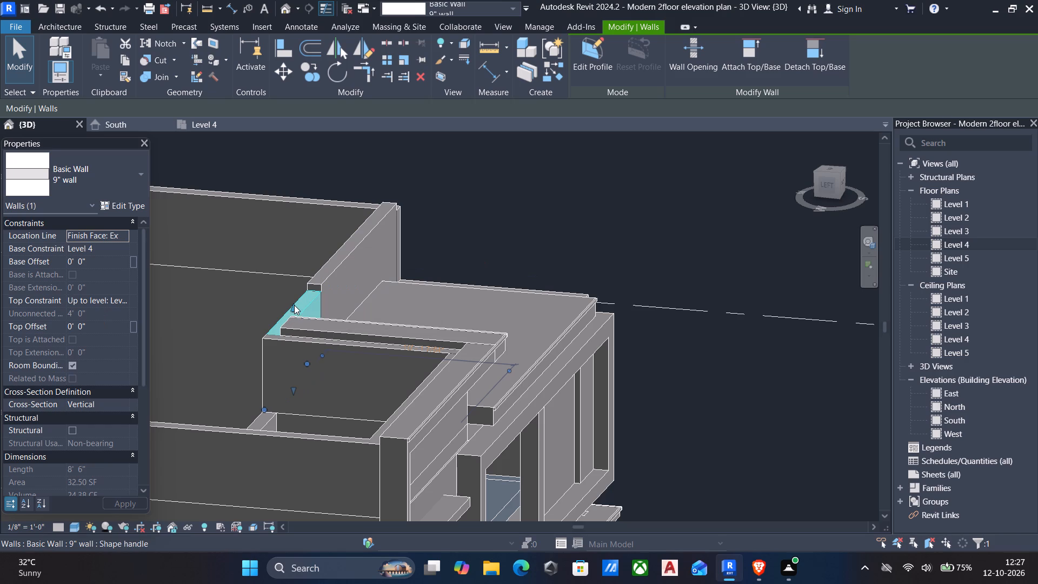
pyautogui.press('Delete')
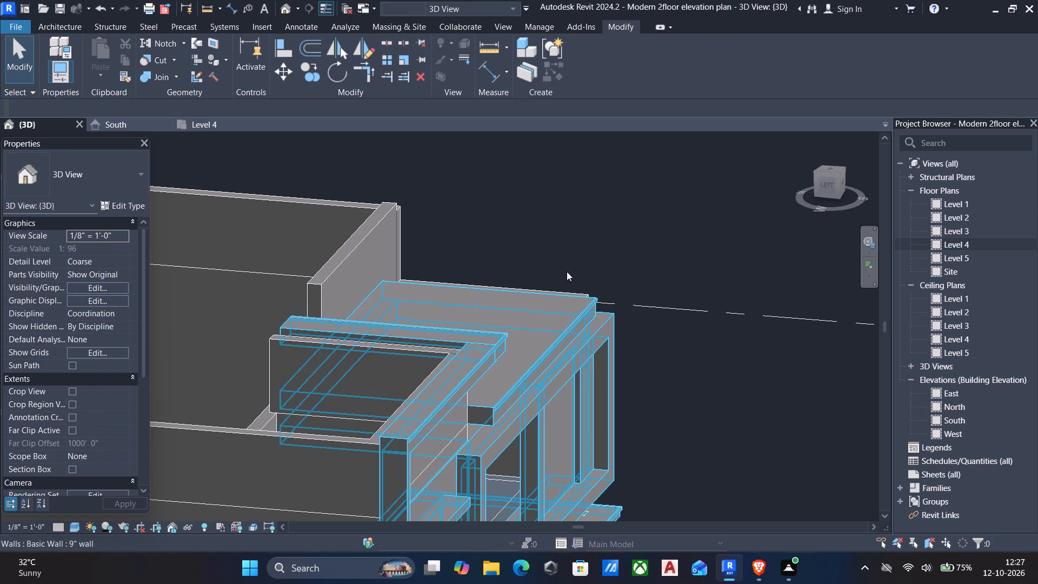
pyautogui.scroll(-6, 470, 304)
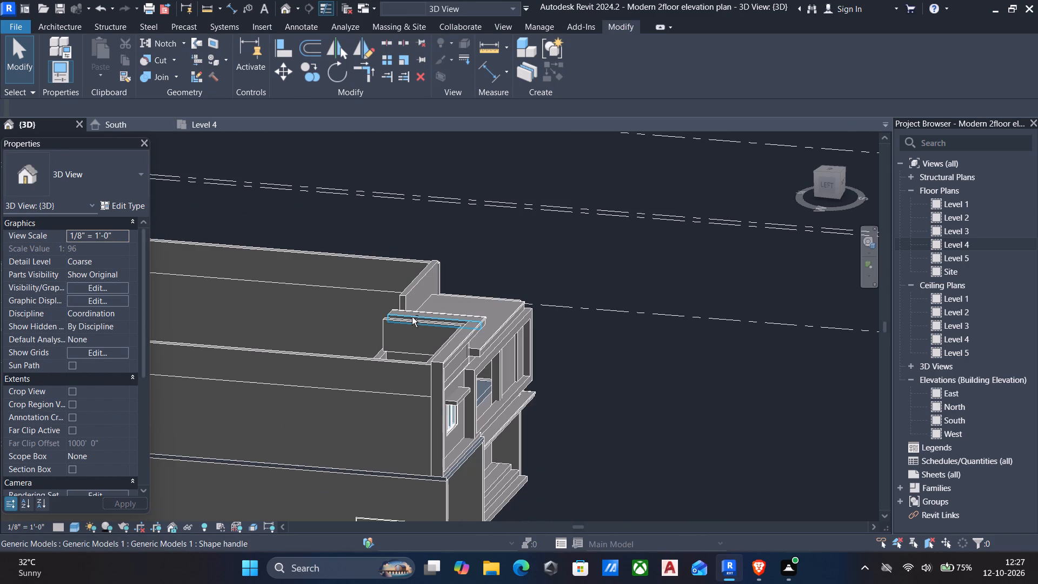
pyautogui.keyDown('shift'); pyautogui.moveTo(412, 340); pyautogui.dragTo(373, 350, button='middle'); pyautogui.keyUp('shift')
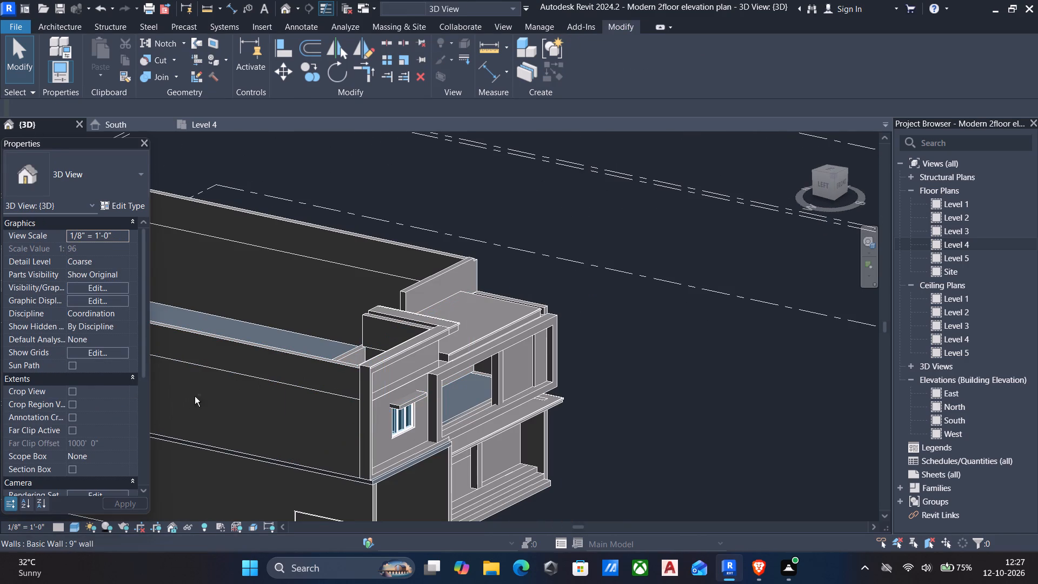
# Undo the deletion of the shorter parapet wall segment and the height increase of the longer segment.
pyautogui.scroll(7, 575, 450)
pyautogui.moveTo(575, 449); pyautogui.dragTo(455, 445, button='middle')
pyautogui.scroll(-8, 455, 445)
pyautogui.scroll(1, 455, 451)
pyautogui.scroll(7, 341, 292)
pyautogui.scroll(-7, 323, 315)
pyautogui.scroll(1, 324, 322)
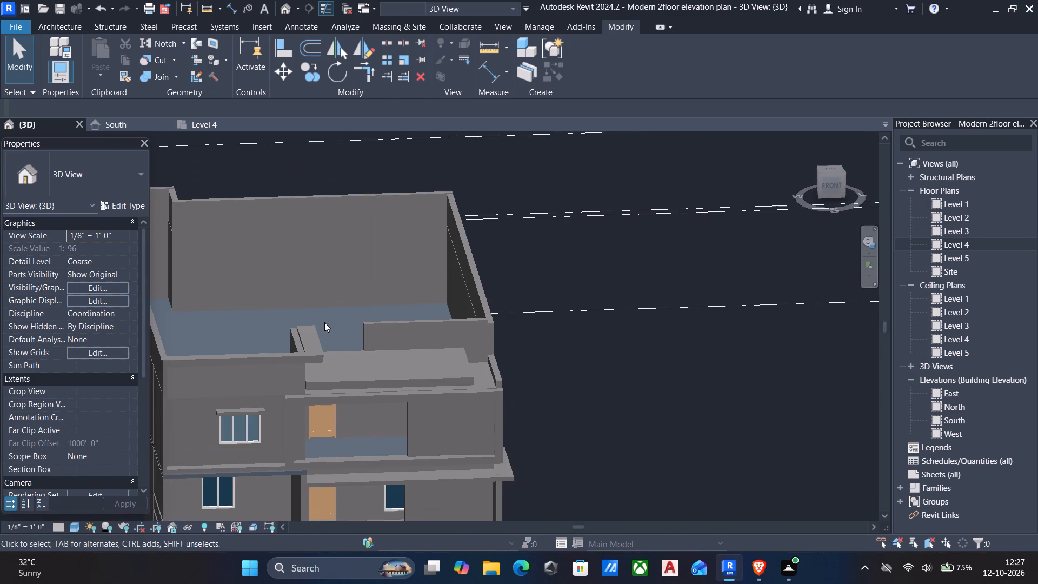
pyautogui.keyDown('shift'); pyautogui.moveTo(324, 322); pyautogui.dragTo(691, 333, button='middle'); pyautogui.keyUp('shift')
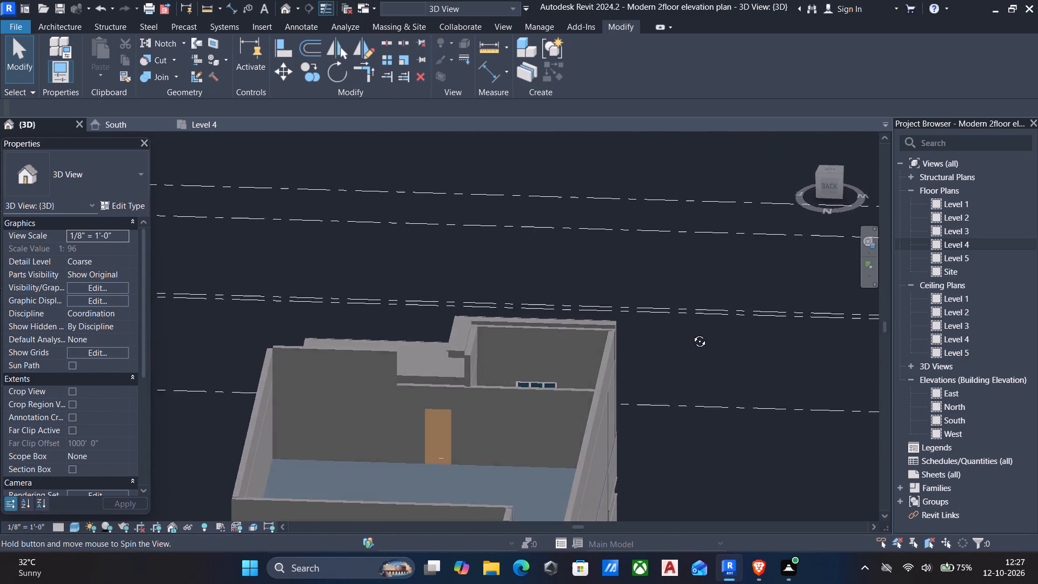
pyautogui.keyDown('shift'); pyautogui.moveTo(691, 333); pyautogui.dragTo(691, 327, button='middle'); pyautogui.keyUp('shift')
pyautogui.hotkey('ctrl', 'z')
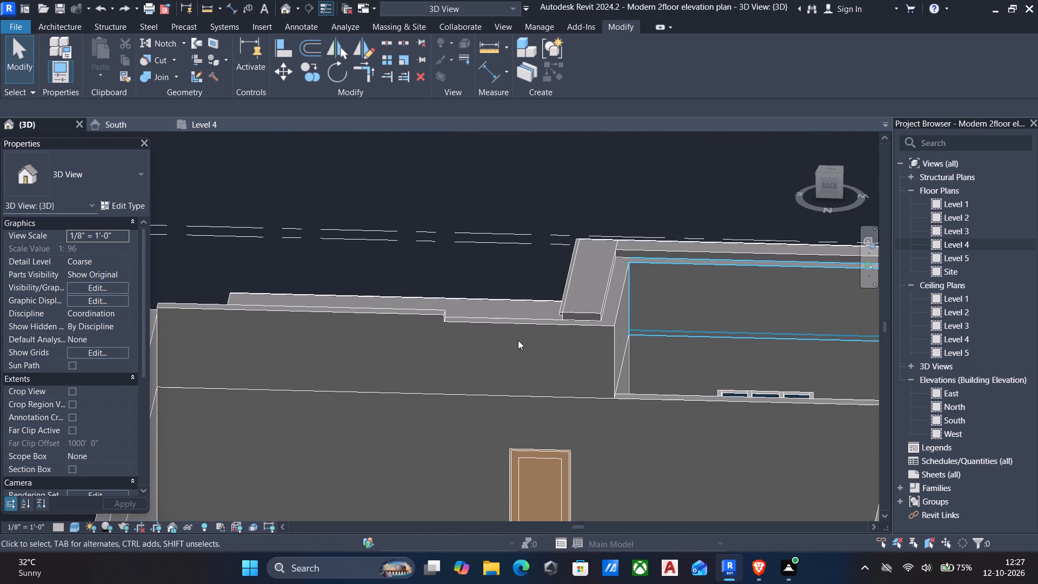
pyautogui.hotkey('ctrl', 'z')
# Lower the top of the shorter parapet wall segment beside the L-shaped coping, keeping its base at Level 4.
pyautogui.click(487, 322)
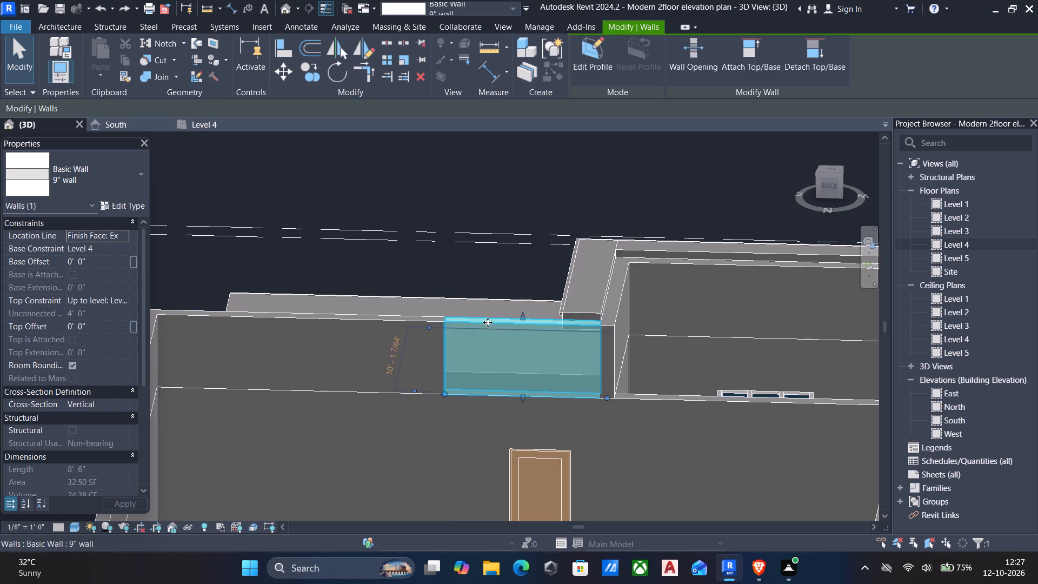
pyautogui.moveTo(521, 320); pyautogui.dragTo(528, 361)
pyautogui.press('Escape')
# Edit the L-shaped coping in place, align its short leg's end face with the adjoining 9" wall's end face, and finish the model.
pyautogui.scroll(-1, 636, 357)
pyautogui.click(589, 326)
pyautogui.click(578, 317)
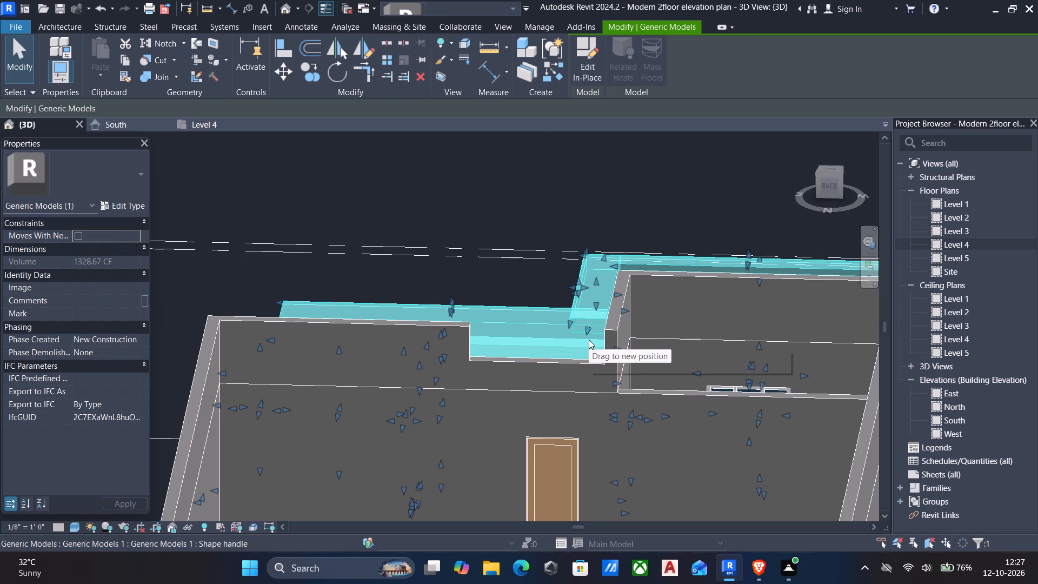
pyautogui.click(586, 59)
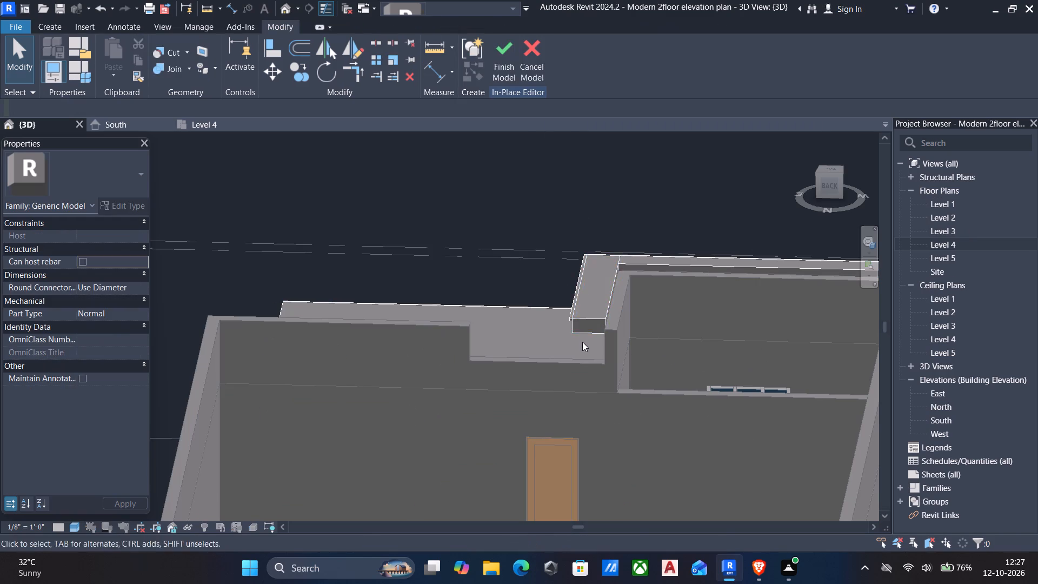
pyautogui.click(578, 333)
pyautogui.write('al')
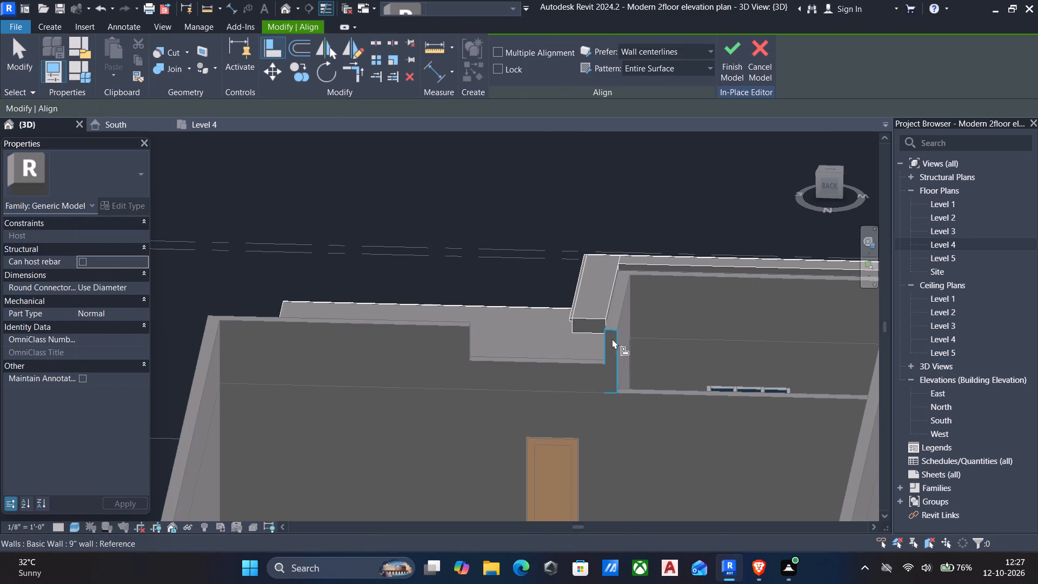
pyautogui.click(614, 343)
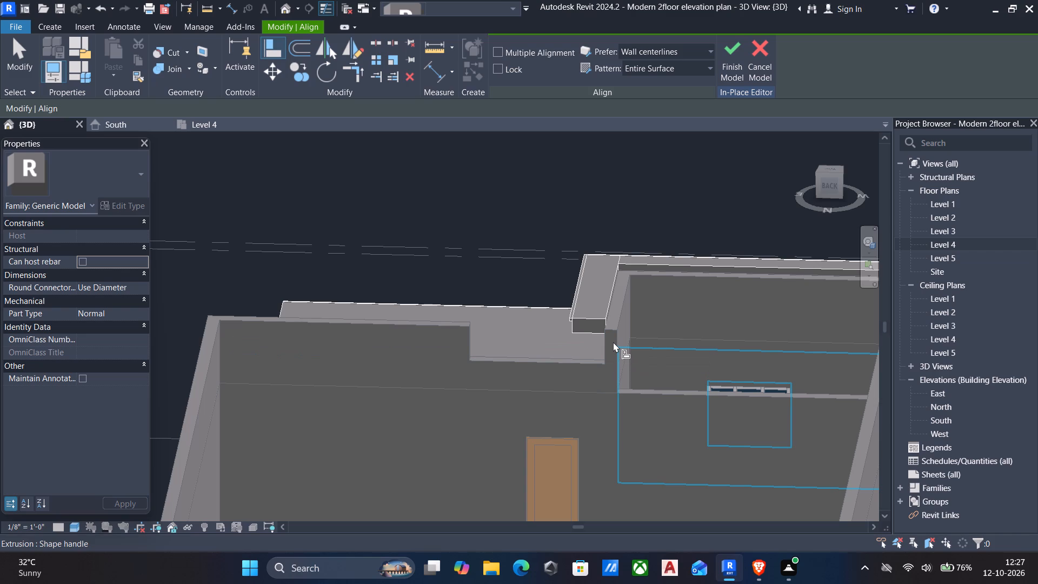
pyautogui.write('al')
pyautogui.click(613, 341)
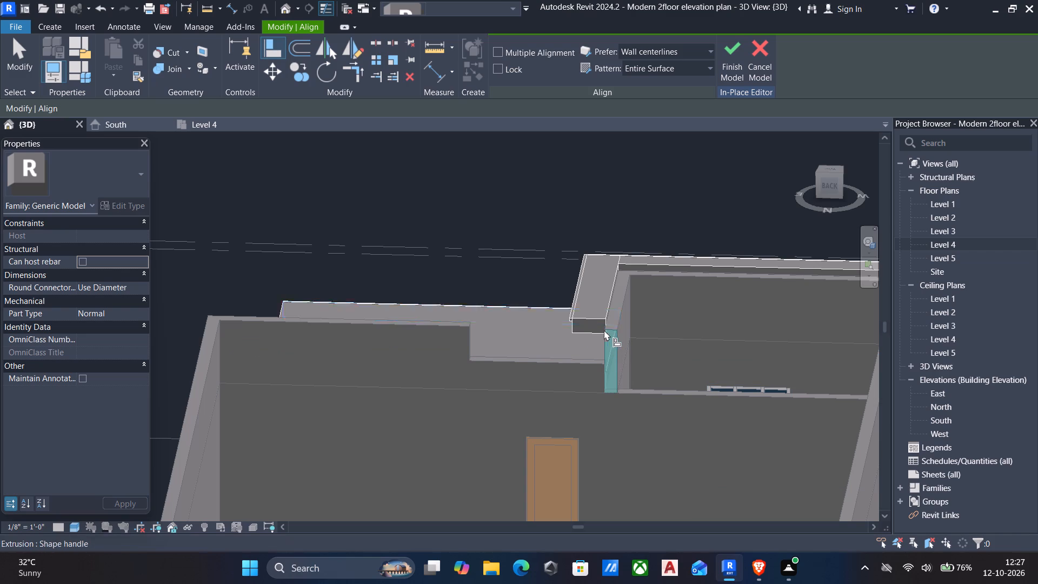
pyautogui.click(594, 326)
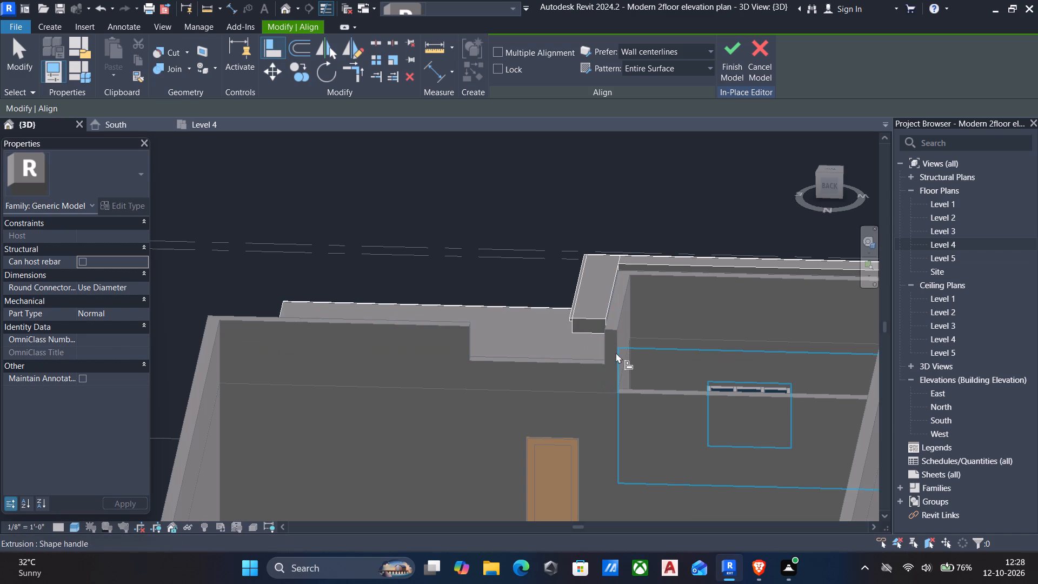
pyautogui.keyDown('shift'); pyautogui.moveTo(616, 354); pyautogui.dragTo(713, 349, button='middle'); pyautogui.keyUp('shift')
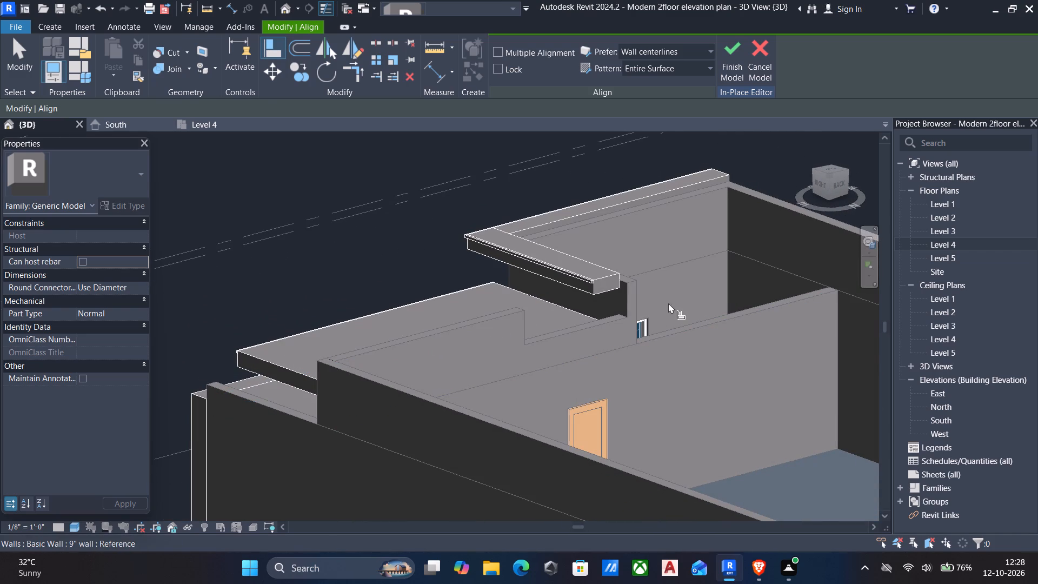
pyautogui.click(635, 293)
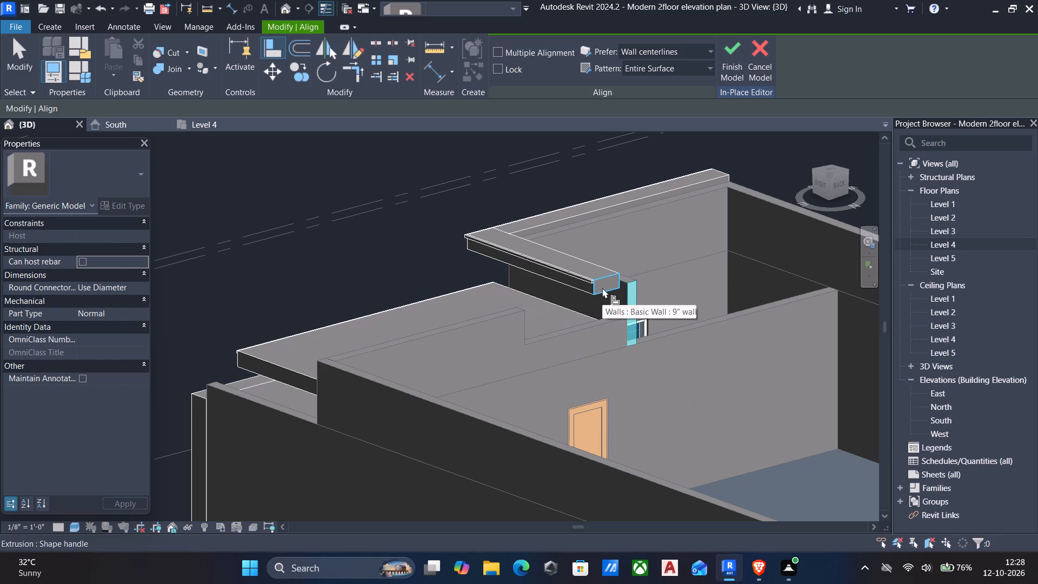
pyautogui.keyDown('ctrl'); pyautogui.click(602, 288); pyautogui.keyUp('ctrl')
pyautogui.keyDown('ctrl'); pyautogui.click(595, 282); pyautogui.keyUp('ctrl')
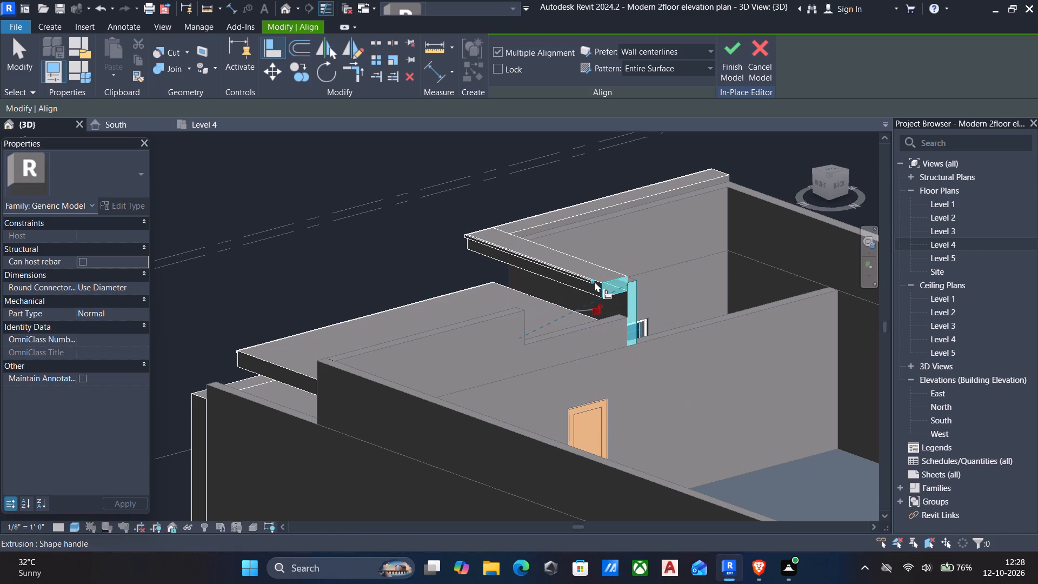
pyautogui.press('Escape')
pyautogui.moveTo(453, 62); pyautogui.dragTo(680, 52)
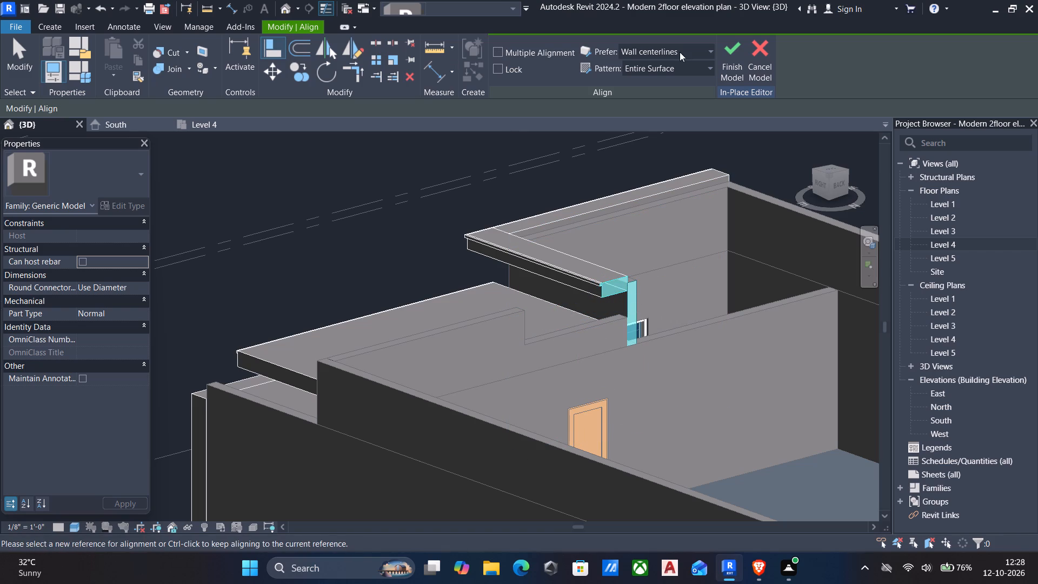
pyautogui.moveTo(680, 52); pyautogui.dragTo(871, 45)
pyautogui.click(723, 50)
# Examine the house from the back, side and front in 3D, ending with a close front view of the balcony.
pyautogui.scroll(-4, 687, 218)
pyautogui.scroll(-3, 708, 290)
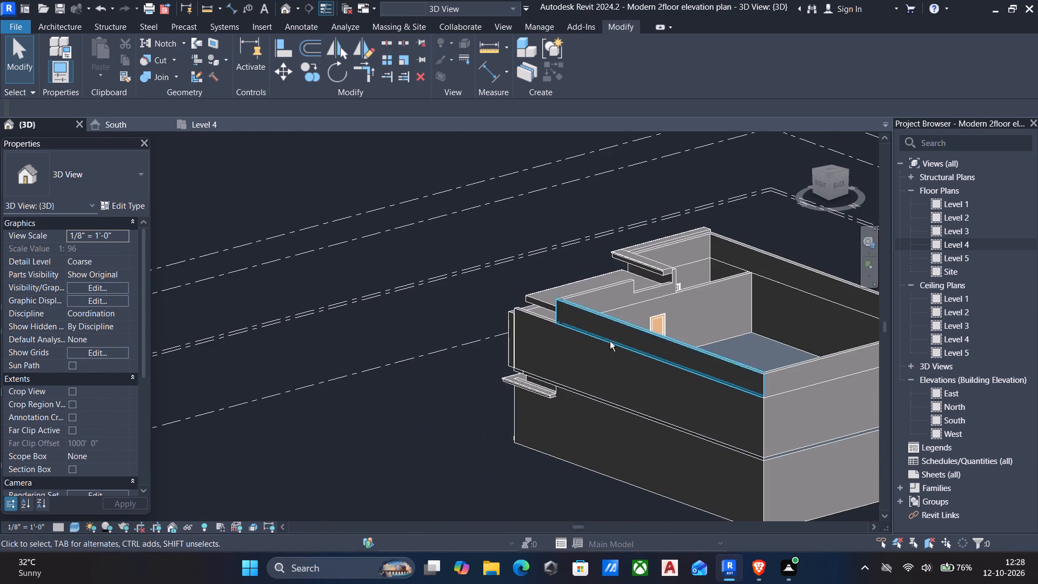
pyautogui.scroll(-6, 589, 347)
pyautogui.keyDown('shift'); pyautogui.scroll(-2, 613, 358); pyautogui.keyUp('shift')
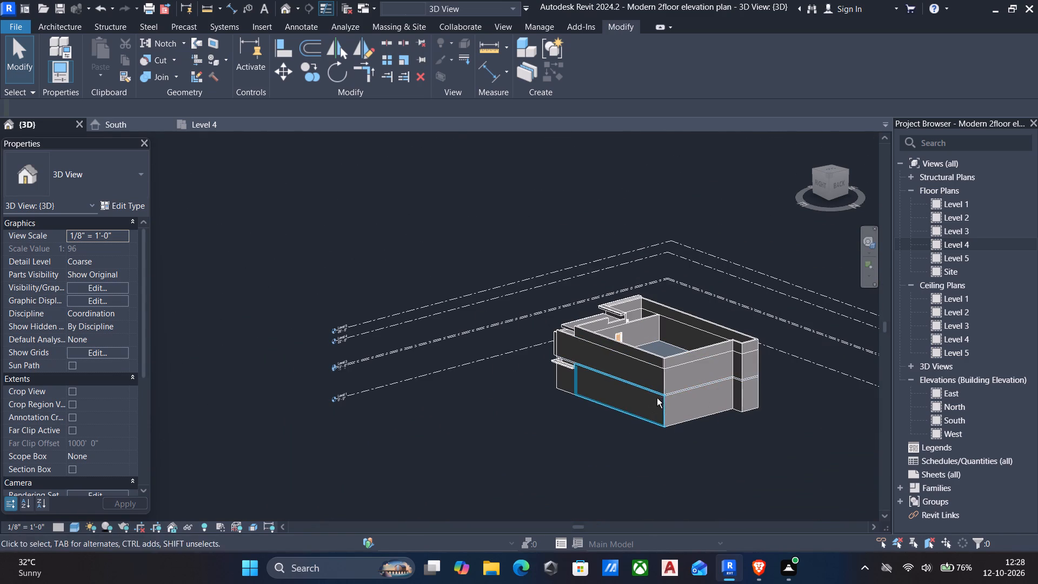
pyautogui.keyDown('shift'); pyautogui.moveTo(579, 423); pyautogui.dragTo(485, 437, button='middle'); pyautogui.keyUp('shift')
pyautogui.keyDown('shift'); pyautogui.moveTo(344, 401); pyautogui.dragTo(364, 336, button='middle'); pyautogui.keyUp('shift')
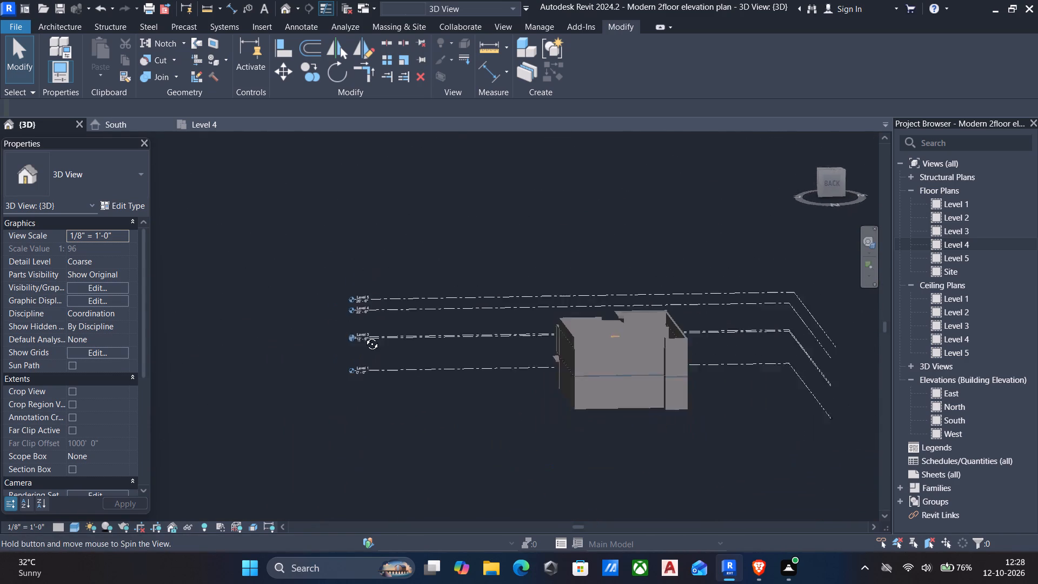
pyautogui.keyDown('shift'); pyautogui.moveTo(364, 336); pyautogui.dragTo(136, 353, button='middle'); pyautogui.keyUp('shift')
pyautogui.keyDown('shift'); pyautogui.moveTo(132, 351); pyautogui.dragTo(118, 328, button='middle'); pyautogui.keyUp('shift')
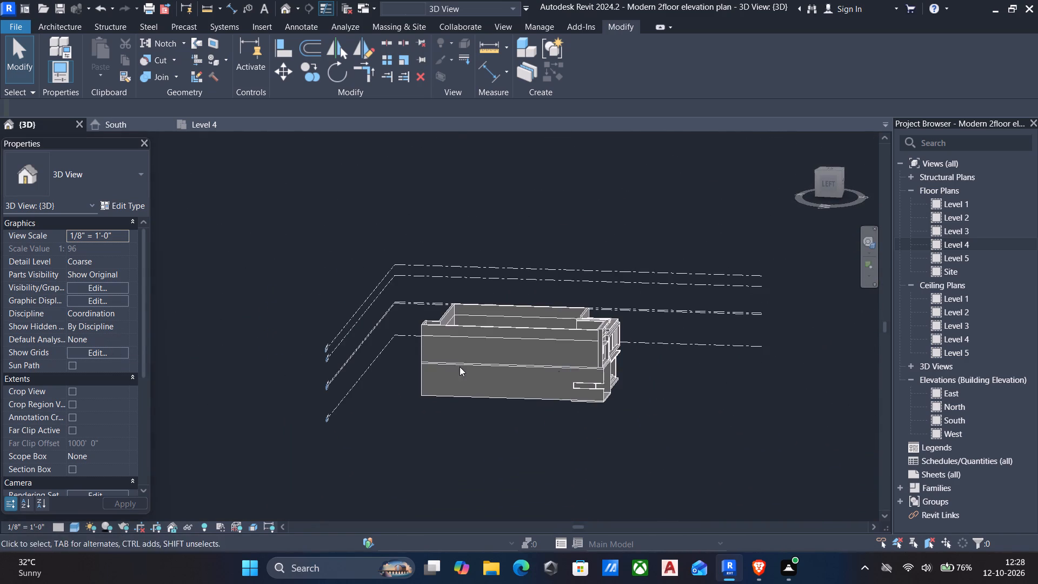
pyautogui.scroll(-3, 694, 389)
pyautogui.keyDown('shift'); pyautogui.moveTo(695, 389); pyautogui.dragTo(666, 400, button='middle'); pyautogui.keyUp('shift')
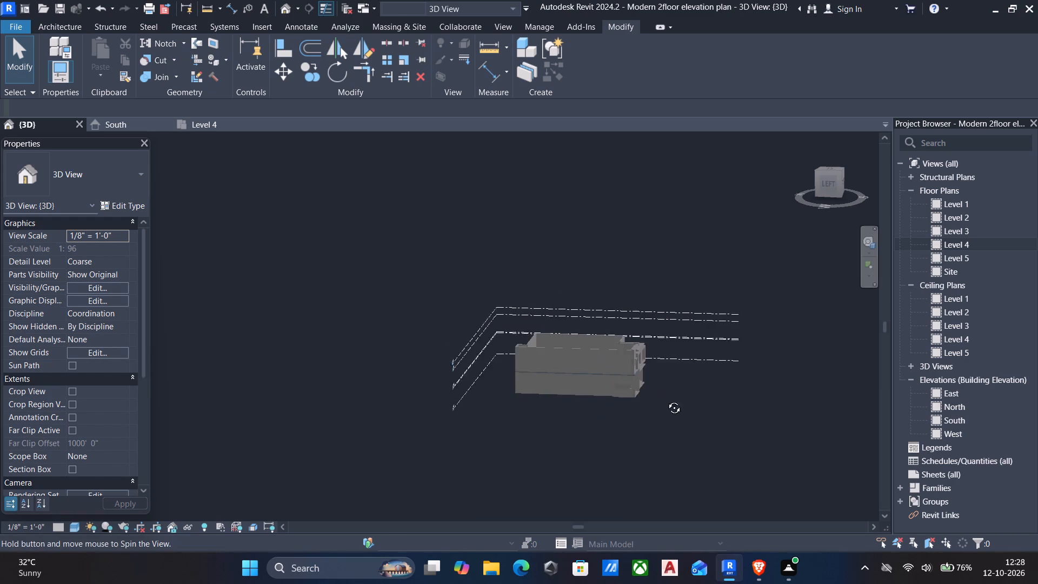
pyautogui.keyDown('shift'); pyautogui.moveTo(666, 400); pyautogui.dragTo(580, 387, button='middle'); pyautogui.keyUp('shift')
pyautogui.keyDown('shift'); pyautogui.moveTo(579, 383); pyautogui.dragTo(562, 360, button='middle'); pyautogui.keyUp('shift')
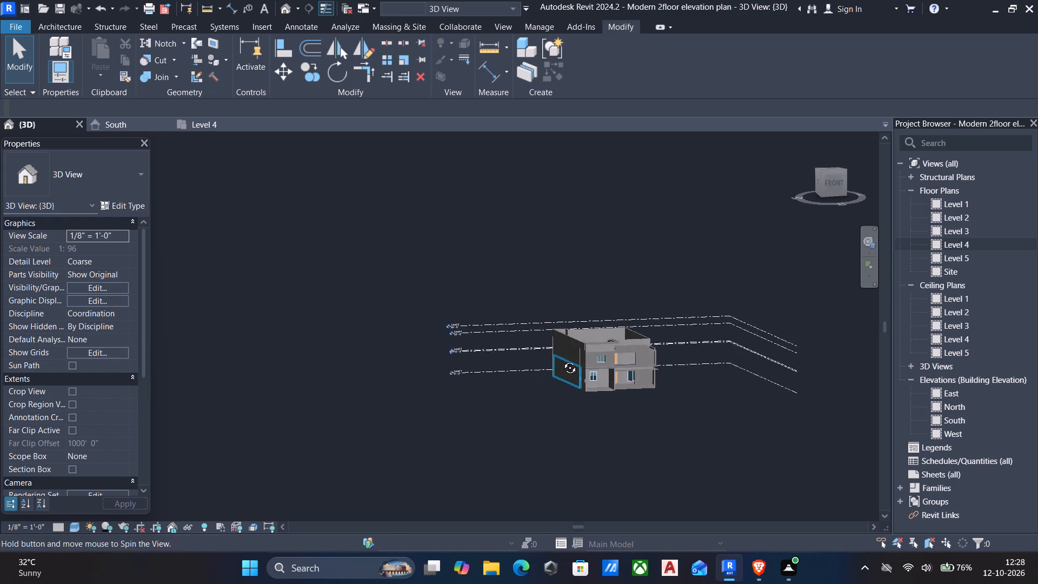
pyautogui.keyDown('shift'); pyautogui.moveTo(562, 360); pyautogui.dragTo(569, 355, button='middle'); pyautogui.keyUp('shift')
pyautogui.scroll(11, 617, 369)
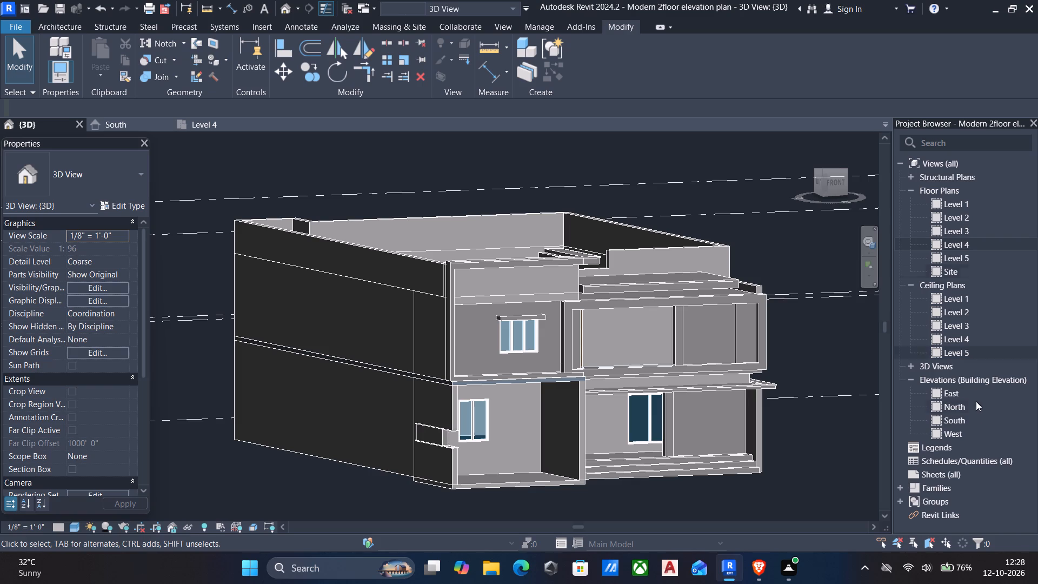
pyautogui.click(835, 179)
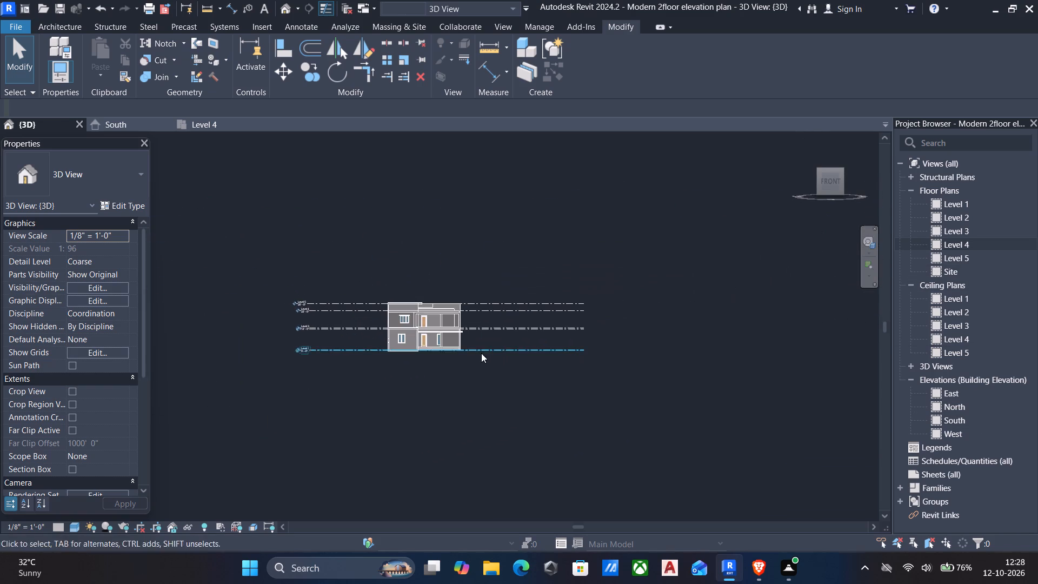
pyautogui.scroll(8, 441, 340)
pyautogui.scroll(2, 518, 321)
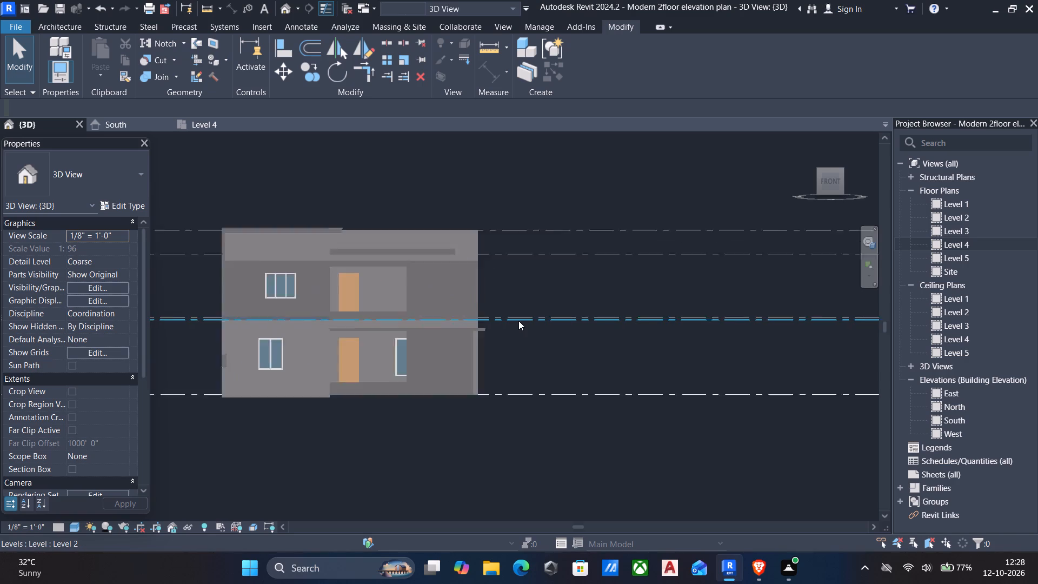
pyautogui.scroll(2, 518, 321)
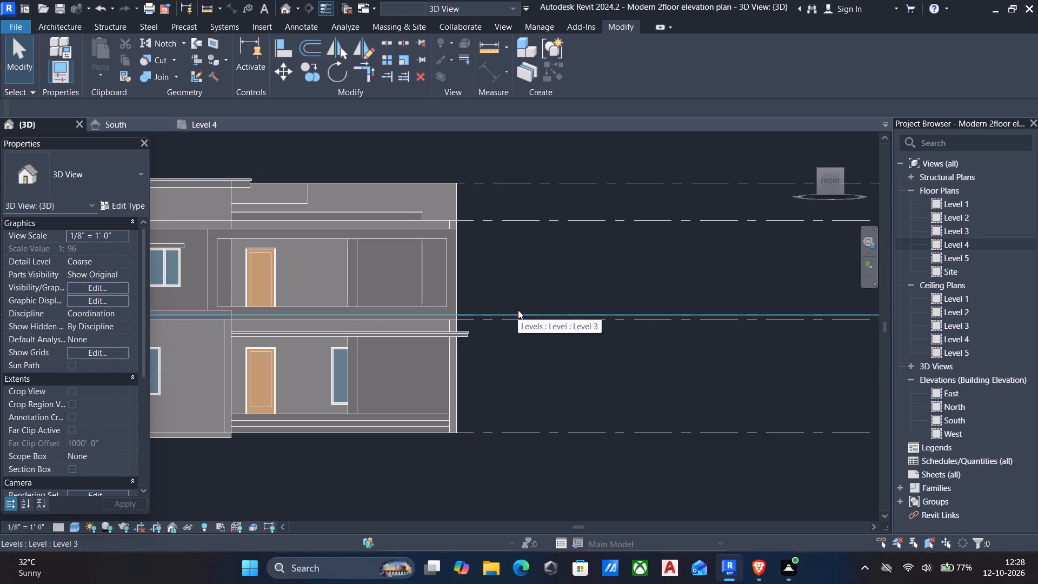
# On Level 3, create a Glass Panel - Bottom Fill railing about 12' 5" long across the balcony front, from the square column to the room wall.
pyautogui.doubleClick(972, 234)
pyautogui.scroll(3, 410, 380)
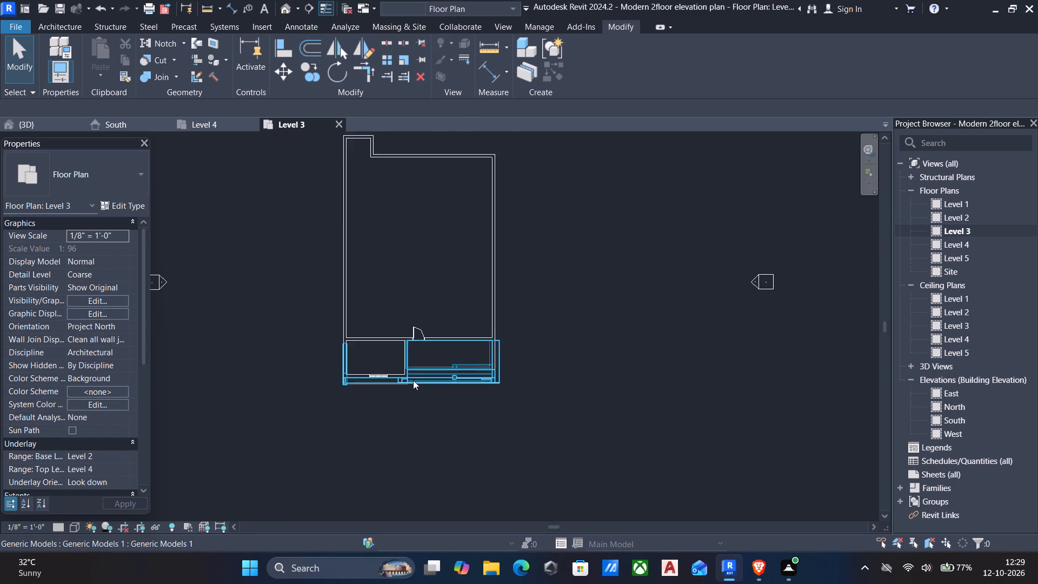
pyautogui.scroll(3, 413, 380)
pyautogui.scroll(3, 450, 357)
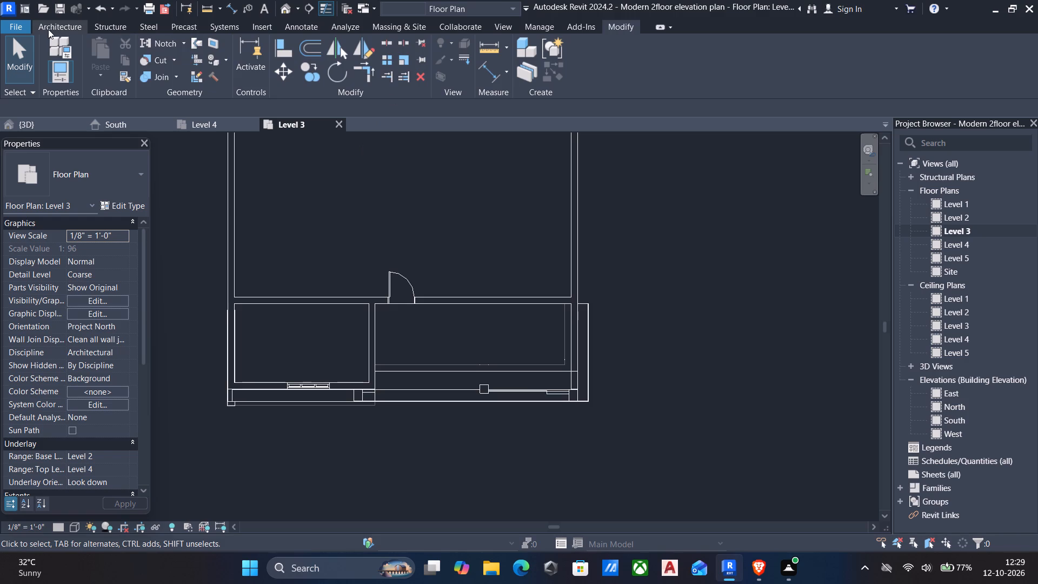
pyautogui.click(48, 29)
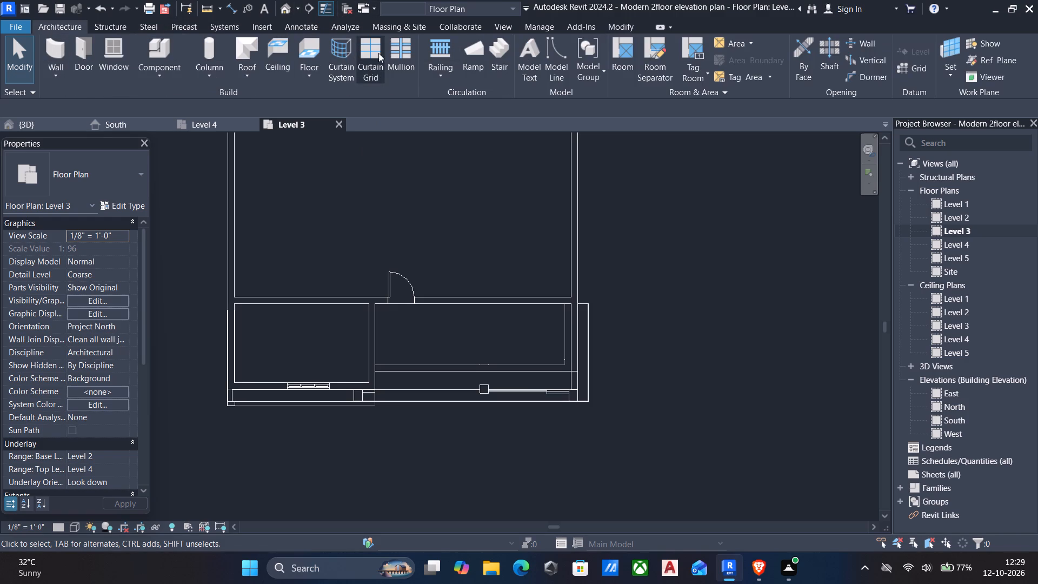
pyautogui.click(449, 40)
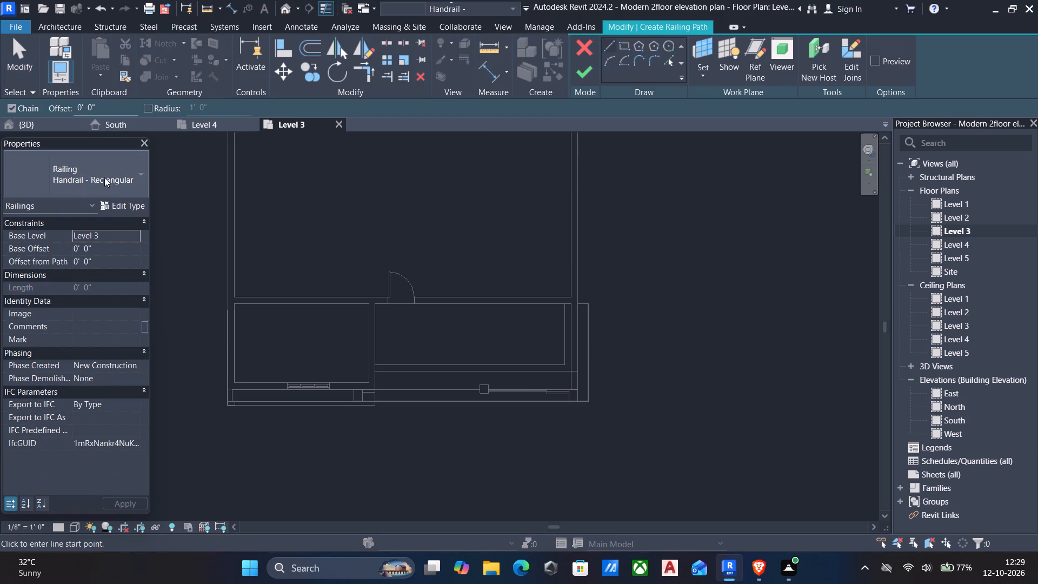
pyautogui.click(105, 178)
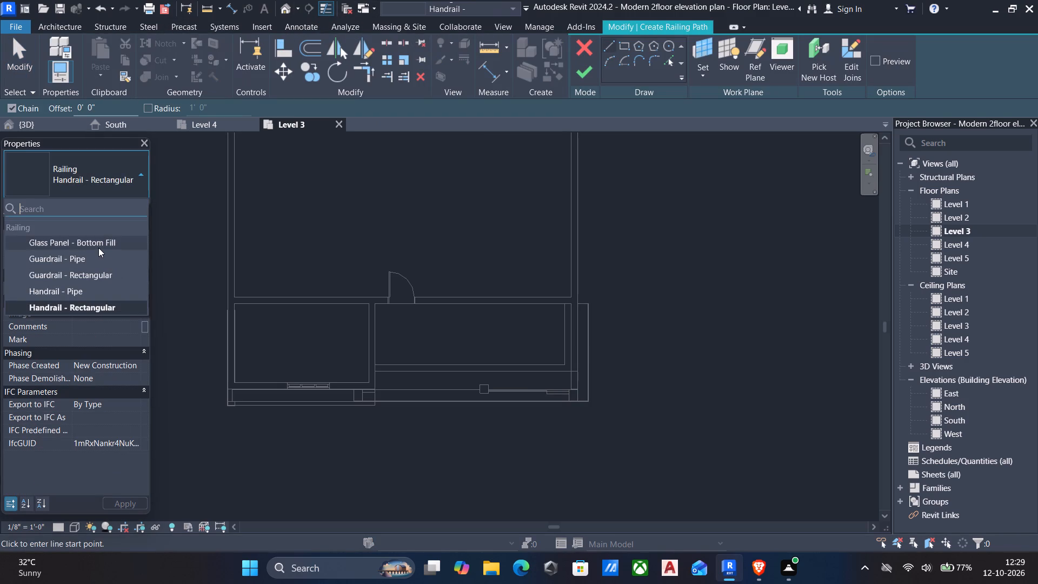
pyautogui.click(98, 248)
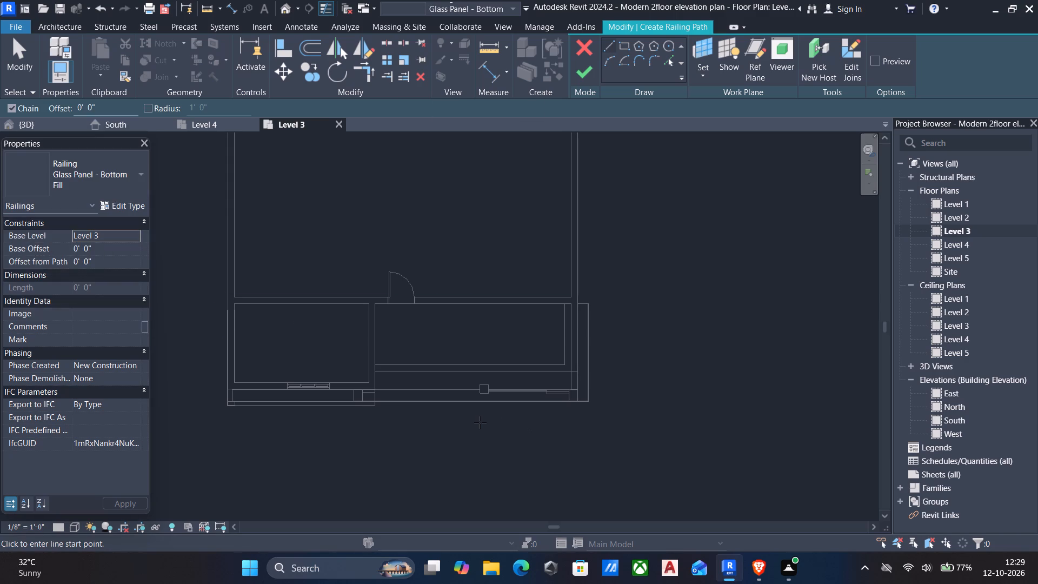
pyautogui.scroll(4, 481, 392)
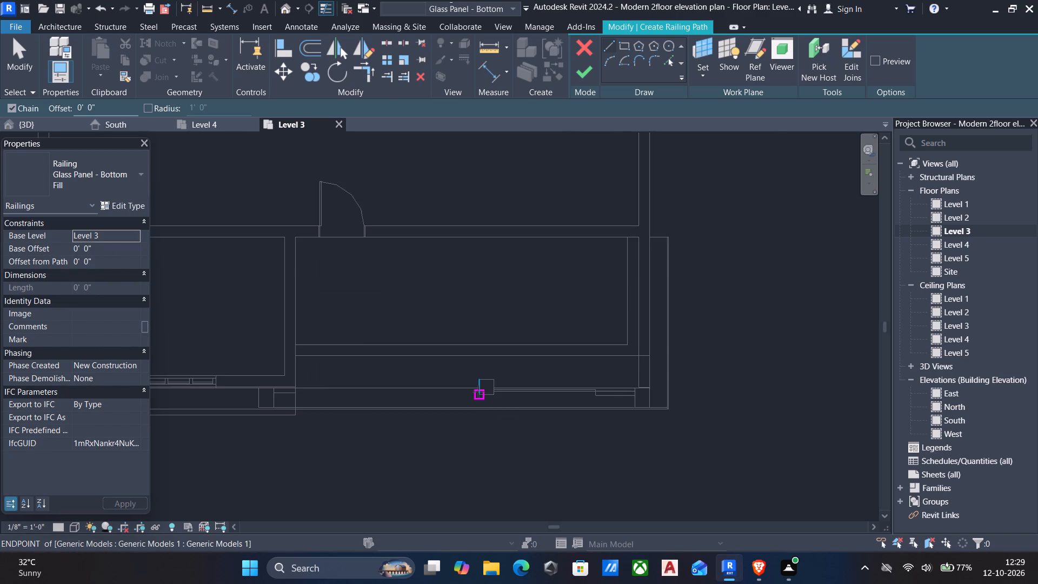
pyautogui.scroll(5, 478, 391)
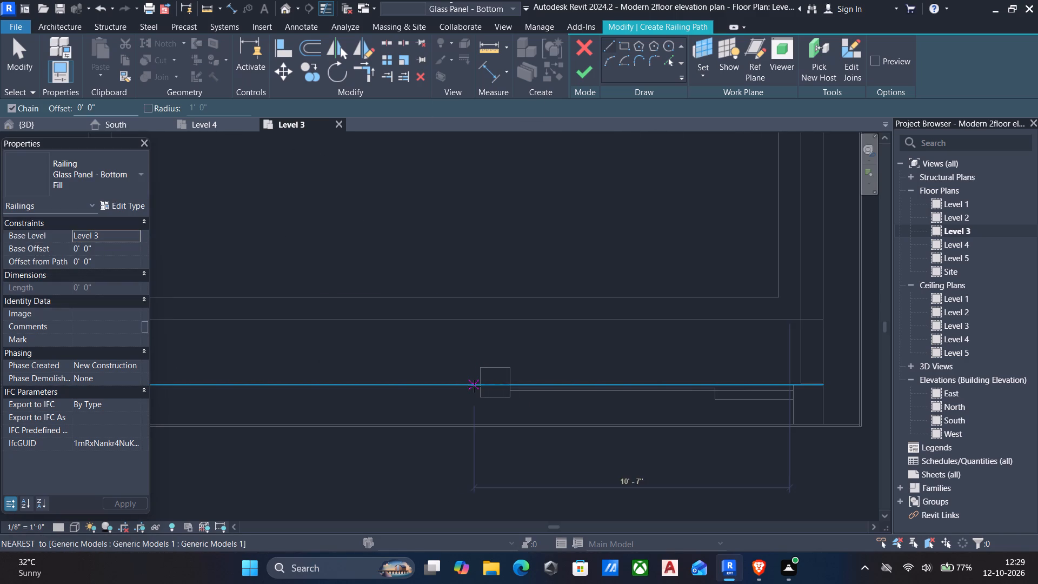
pyautogui.click(475, 386)
pyautogui.moveTo(298, 393); pyautogui.dragTo(610, 400, button='middle')
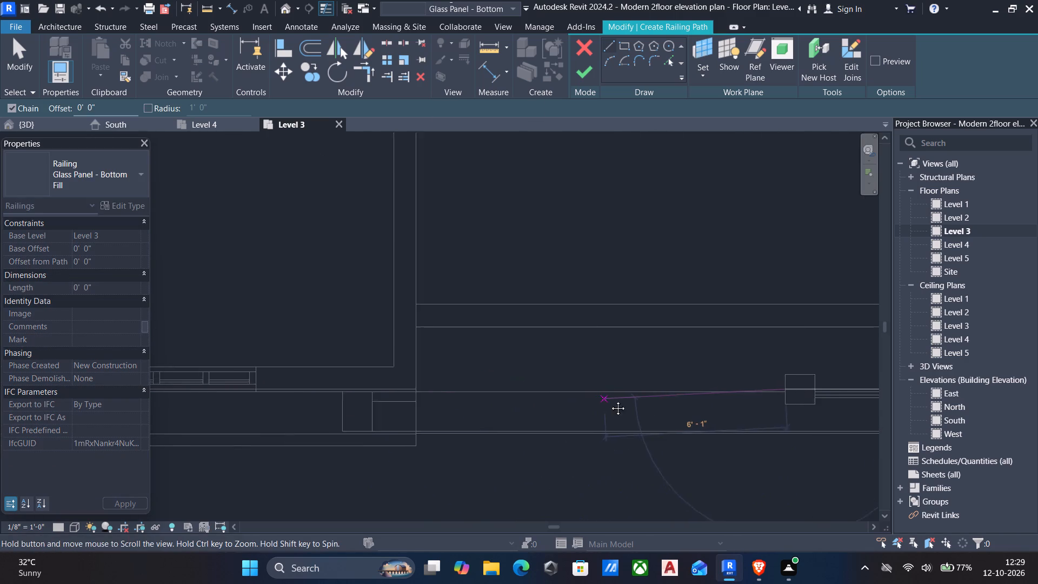
pyautogui.moveTo(610, 400); pyautogui.dragTo(630, 399, button='middle')
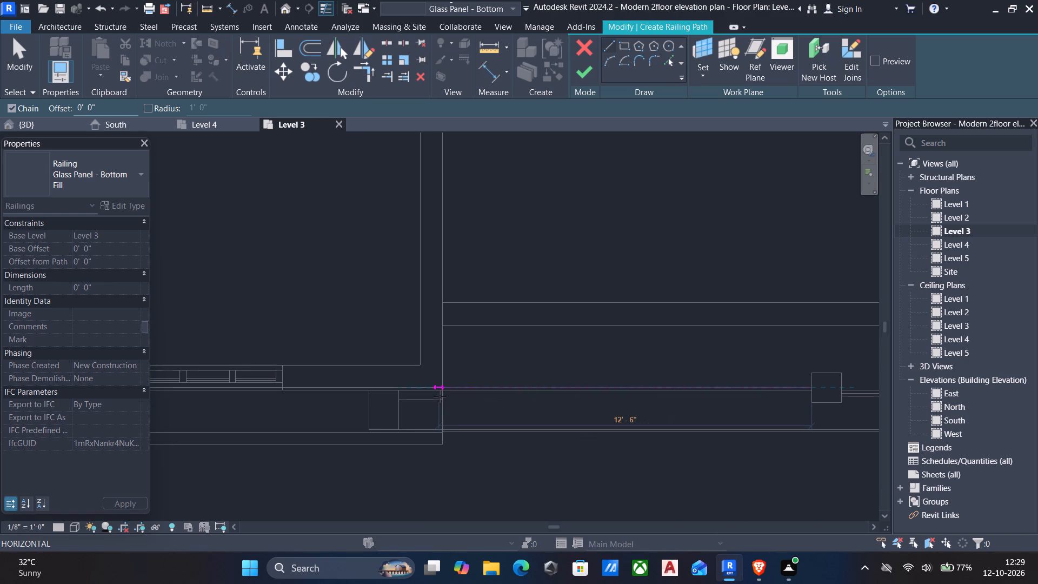
pyautogui.click(442, 394)
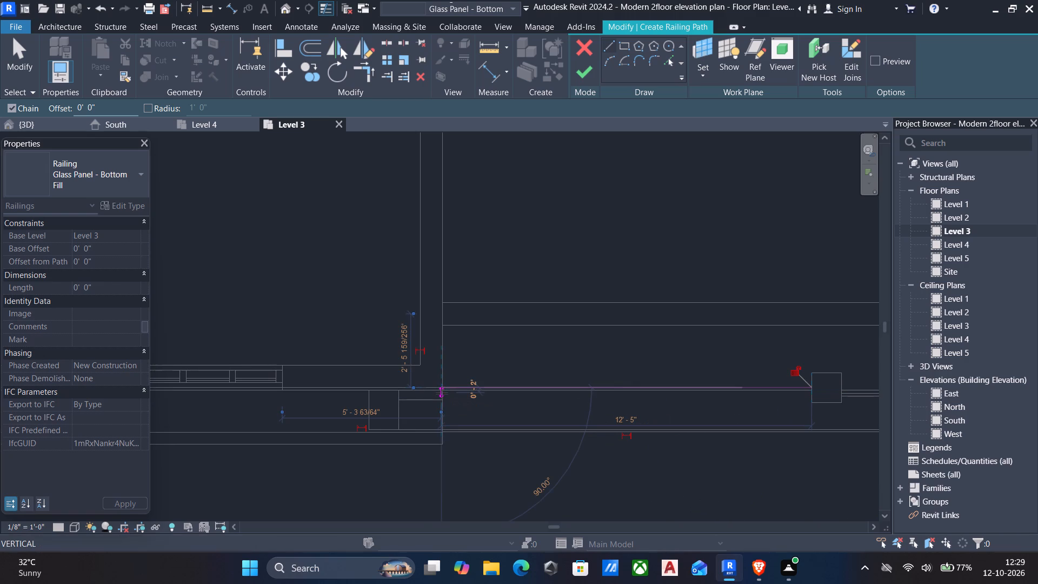
pyautogui.press('Escape')
pyautogui.click(580, 74)
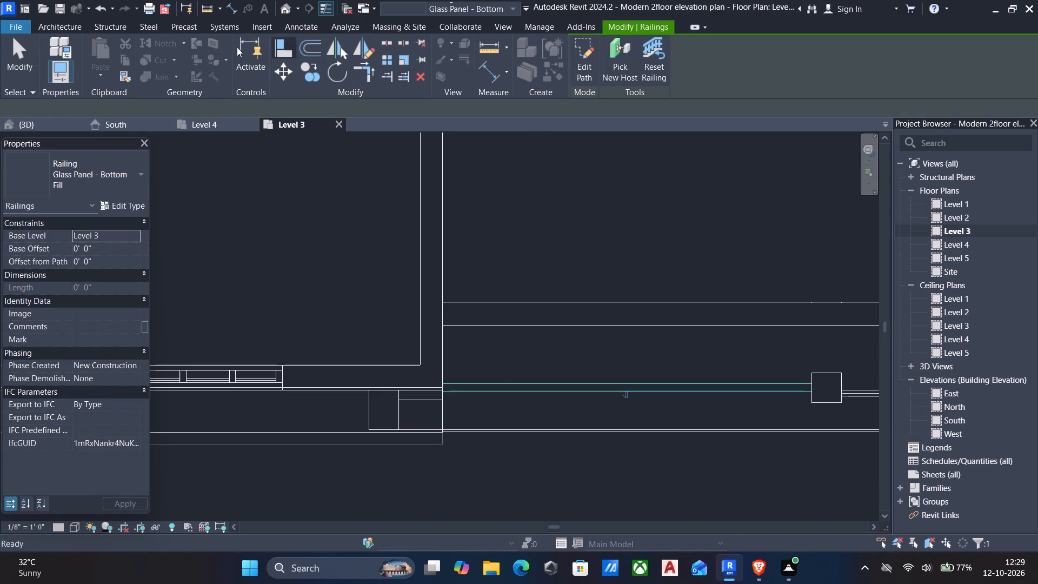
# In the 3D view, set the balcony railing's base offset to 1' 0".
pyautogui.click(280, 9)
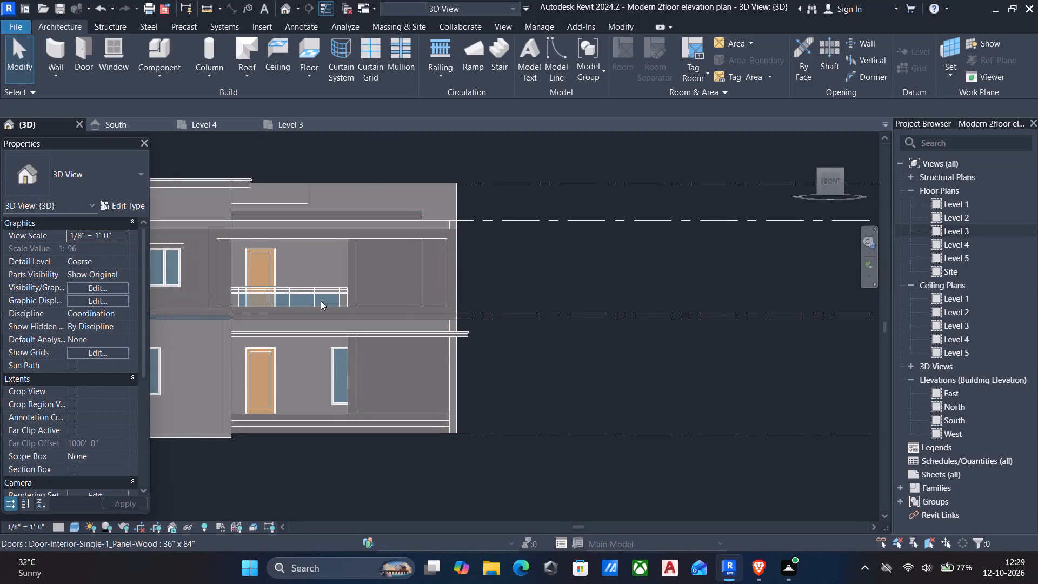
pyautogui.click(308, 297)
pyautogui.click(121, 263)
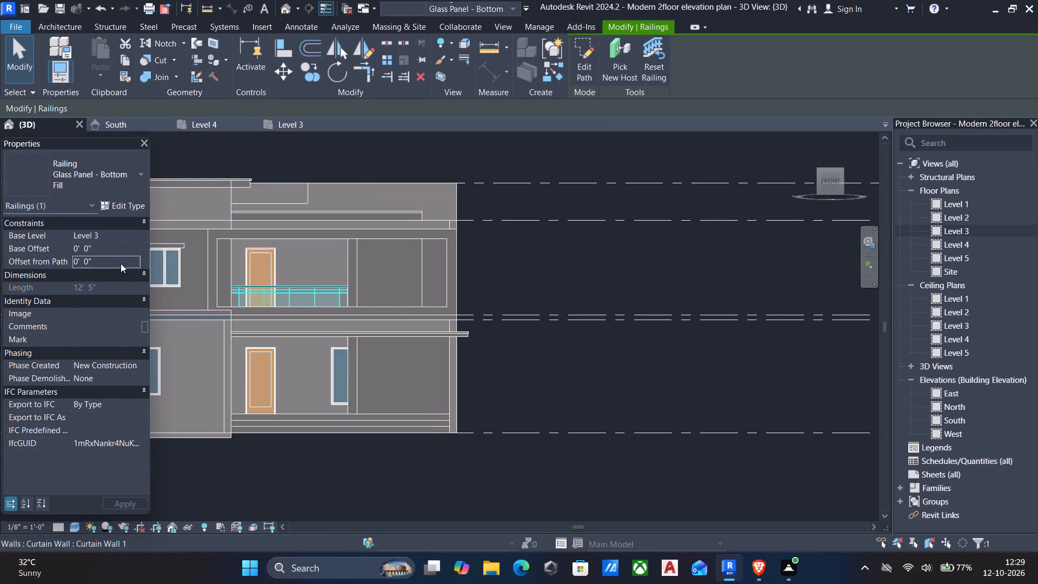
pyautogui.click(125, 251)
pyautogui.press('1')
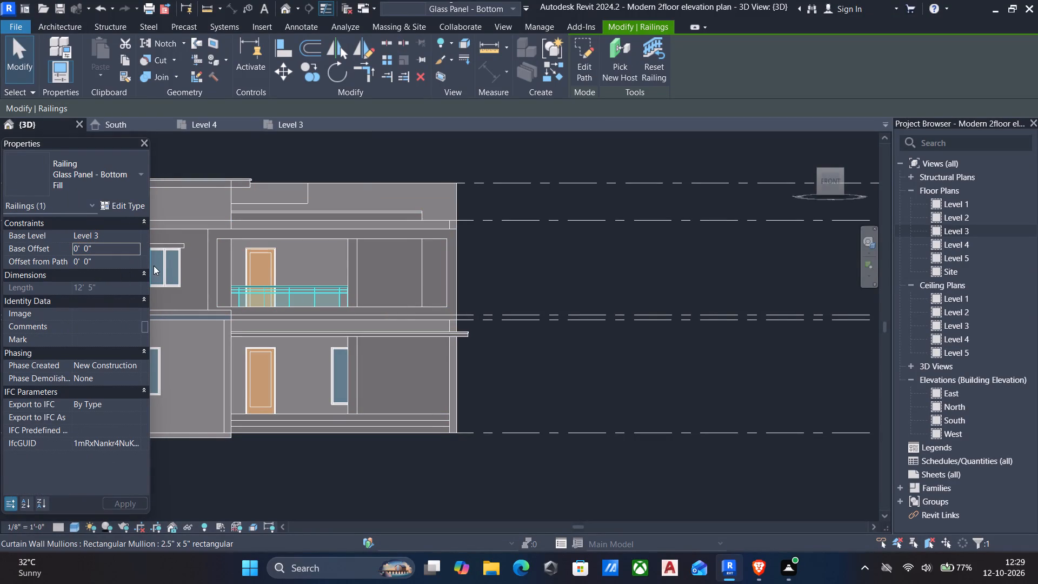
pyautogui.press("'")
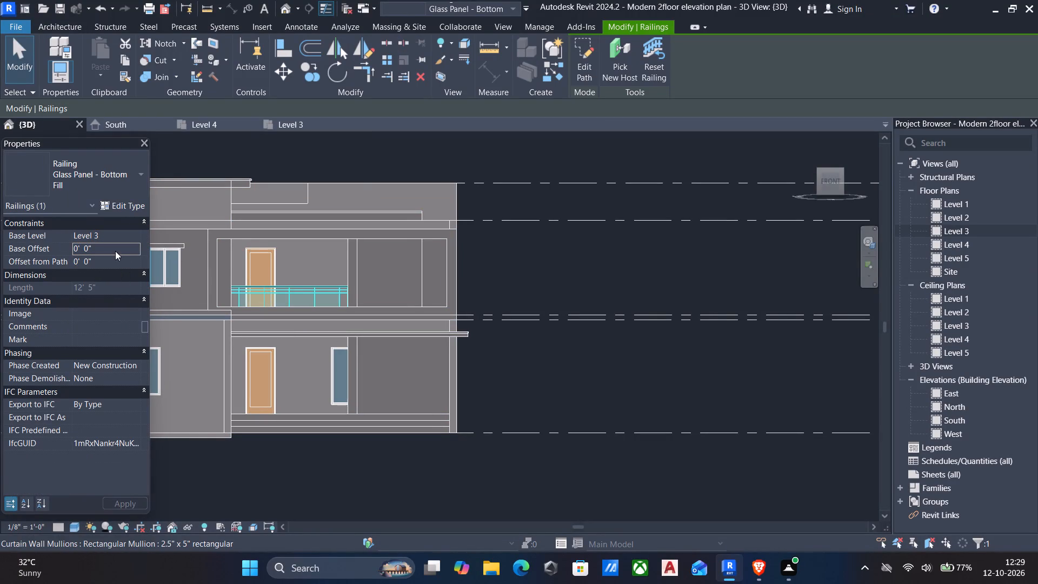
pyautogui.click(115, 251)
pyautogui.write("1'")
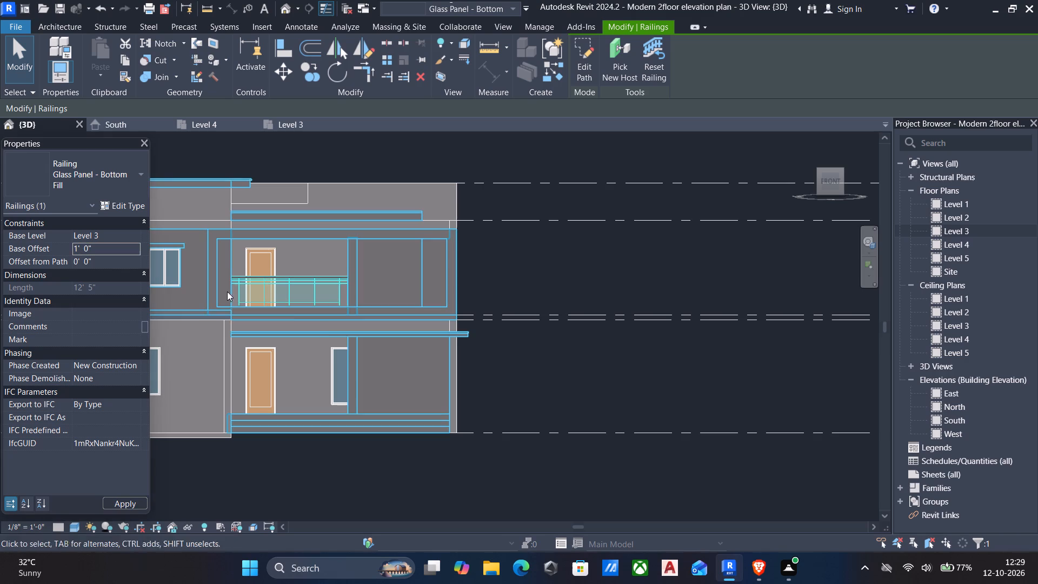
# Nudge the balcony railing down to a base offset of 0' 9" so its posts meet the balcony ledge.
pyautogui.scroll(5, 342, 302)
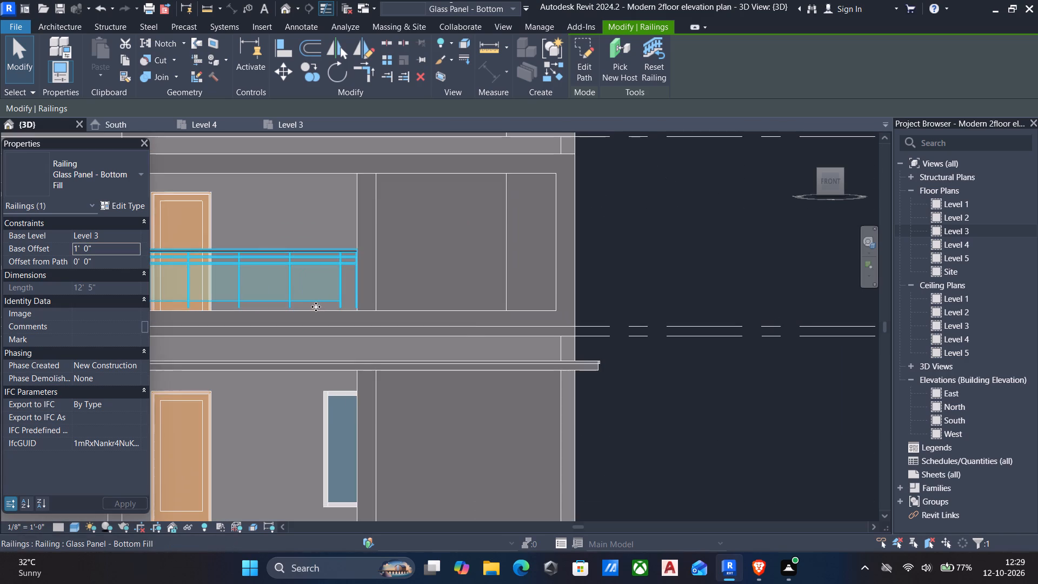
pyautogui.press('Escape')
pyautogui.scroll(5, 310, 316)
pyautogui.click(268, 287)
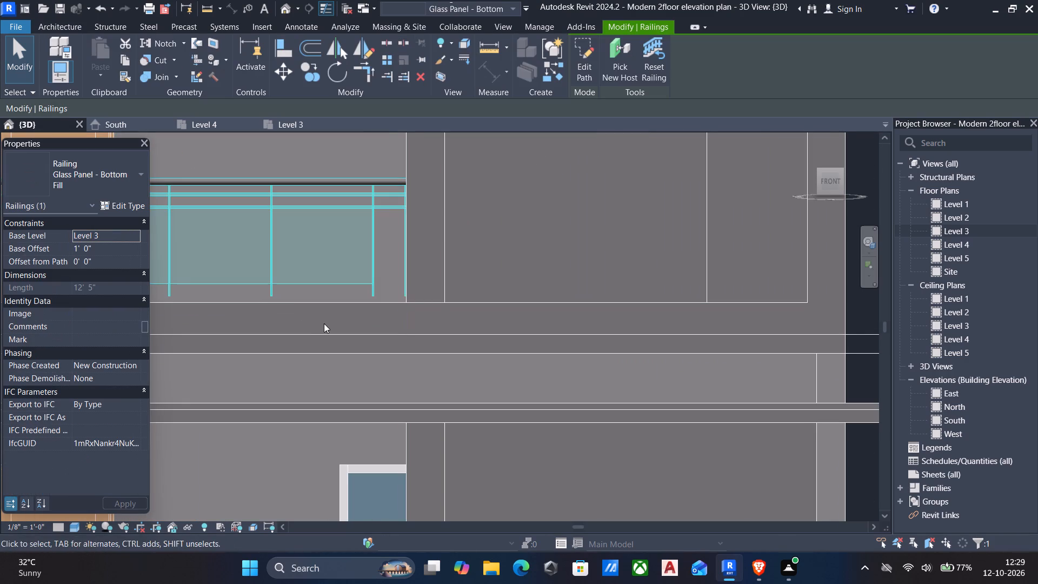
pyautogui.press('Down')
pyautogui.press('Down')
pyautogui.press('Down')
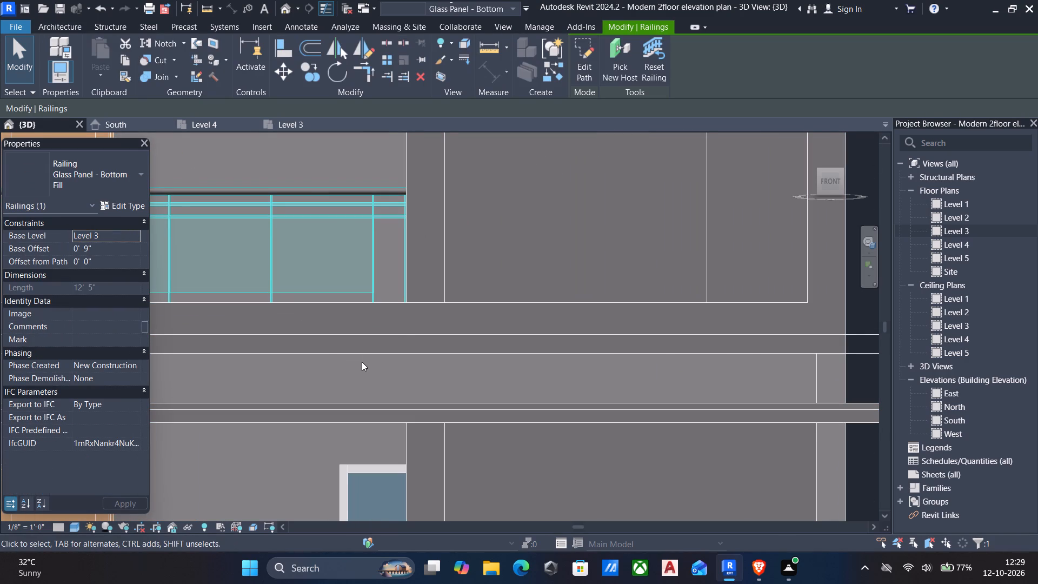
pyautogui.press('Escape')
# Examine the balcony railing and the whole house in 3D from above, below and the front corner.
pyautogui.scroll(-8, 469, 264)
pyautogui.scroll(1, 472, 269)
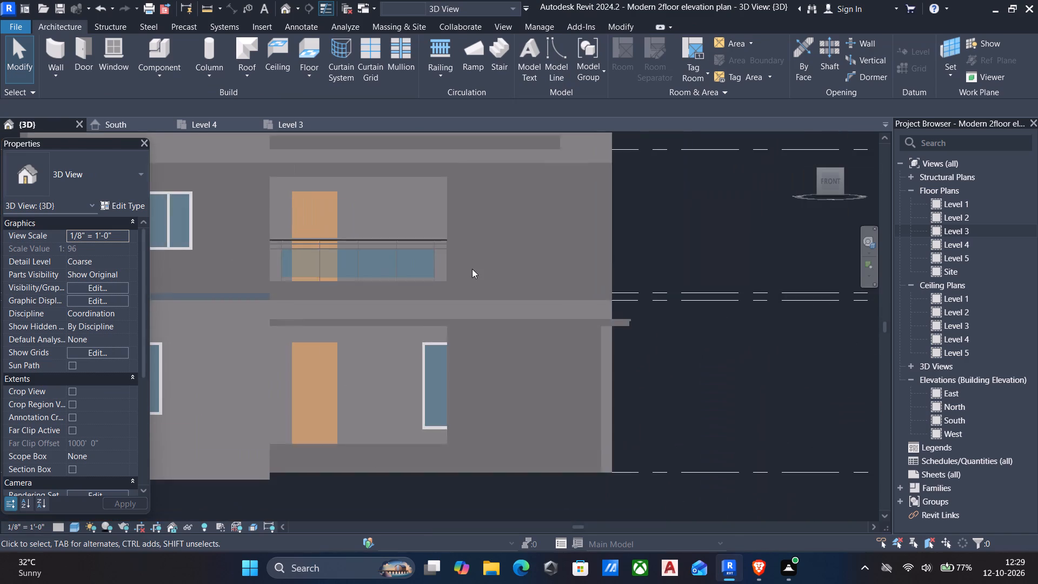
pyautogui.keyDown('shift'); pyautogui.moveTo(411, 262); pyautogui.dragTo(504, 382, button='middle'); pyautogui.keyUp('shift')
pyautogui.moveTo(584, 386); pyautogui.dragTo(577, 379, button='middle')
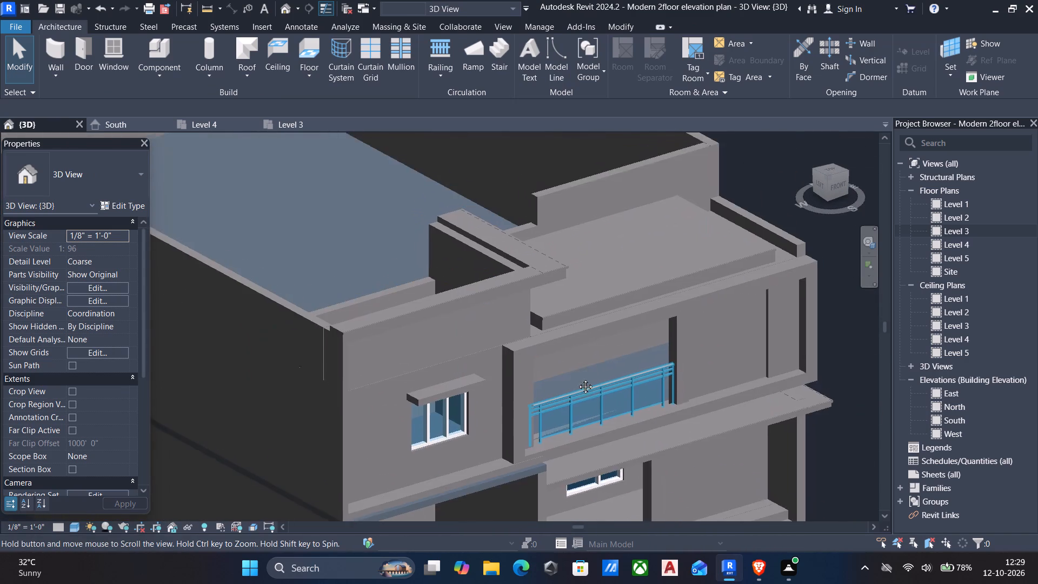
pyautogui.moveTo(577, 379); pyautogui.dragTo(545, 258, button='middle')
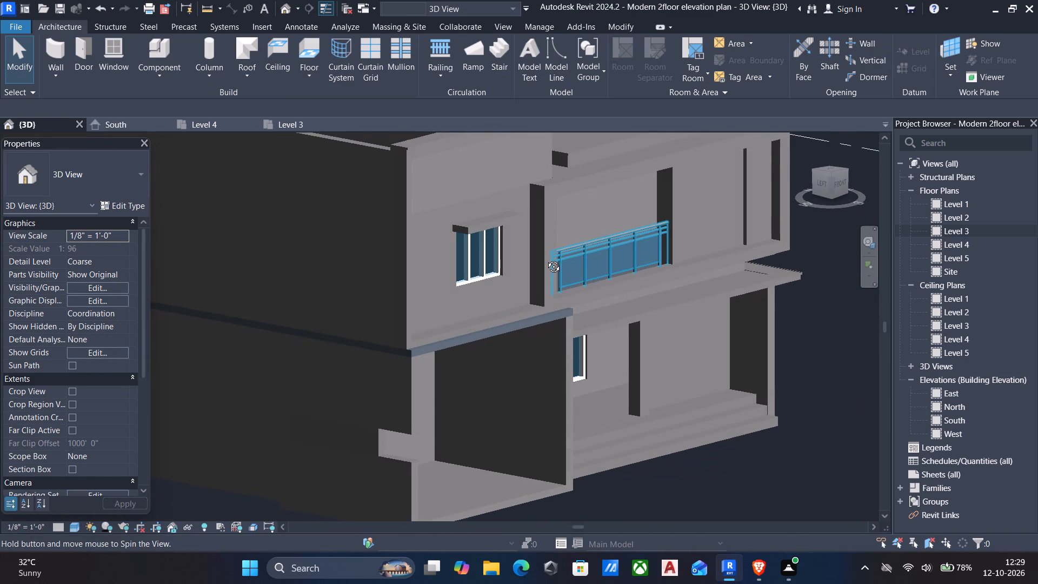
pyautogui.moveTo(545, 258); pyautogui.dragTo(504, 231, button='middle')
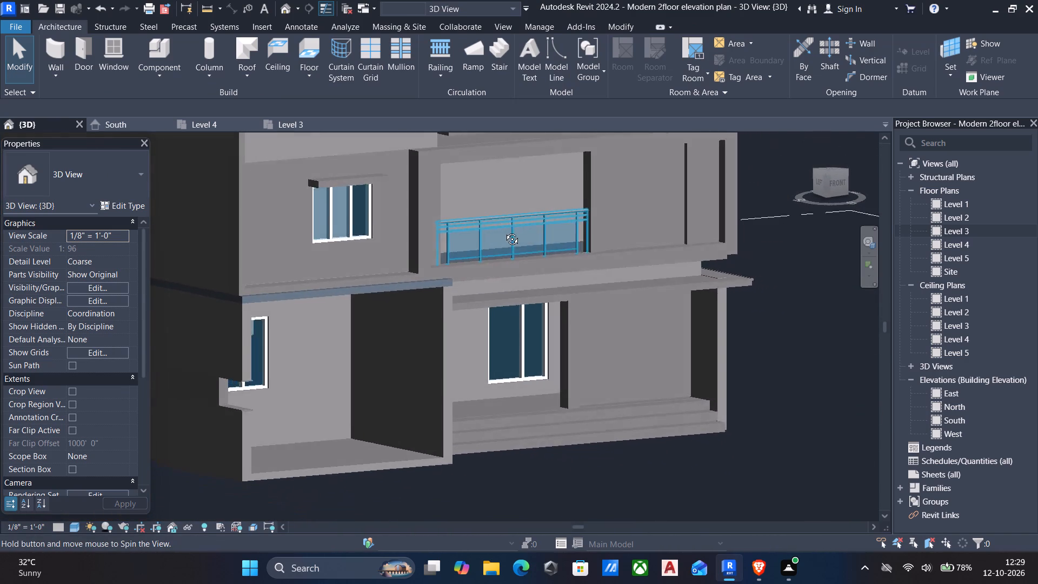
pyautogui.moveTo(504, 231); pyautogui.dragTo(496, 233, button='middle')
pyautogui.scroll(-5, 509, 233)
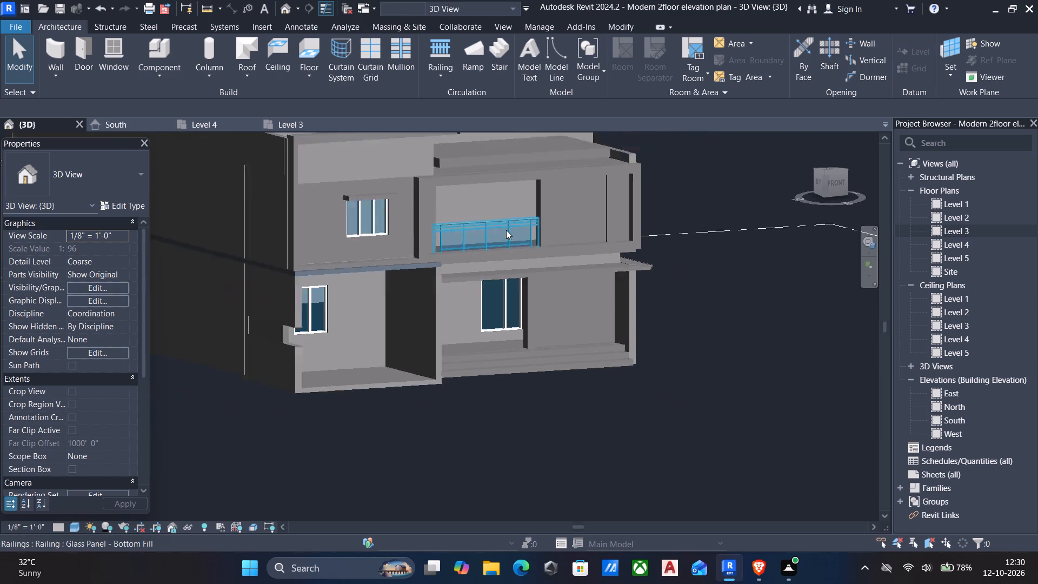
pyautogui.scroll(-2, 506, 230)
pyautogui.scroll(-6, 586, 300)
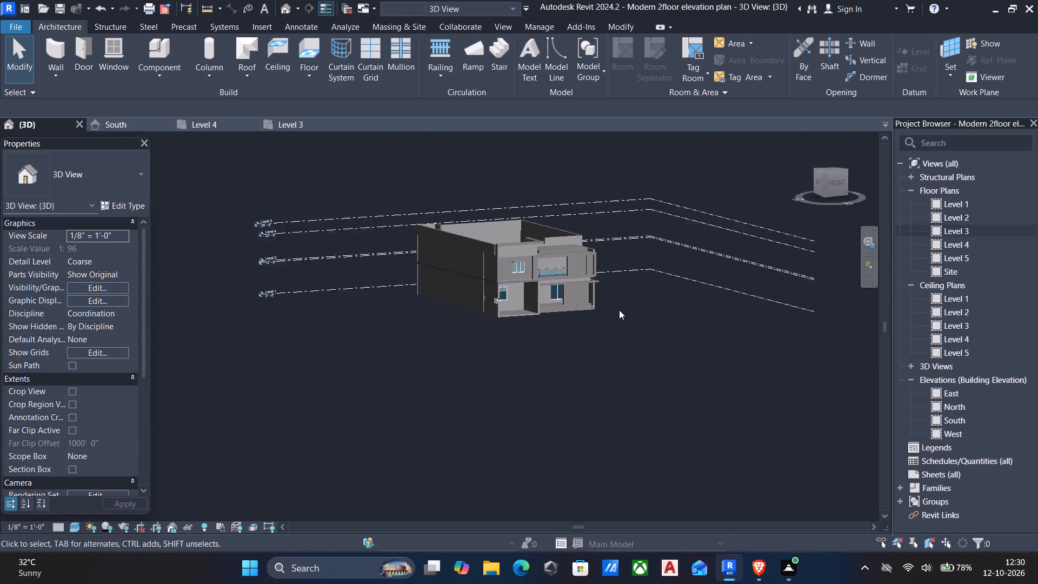
pyautogui.scroll(-2, 619, 310)
pyautogui.keyDown('shift'); pyautogui.moveTo(616, 309); pyautogui.dragTo(606, 311, button='middle'); pyautogui.keyUp('shift')
pyautogui.scroll(7, 531, 275)
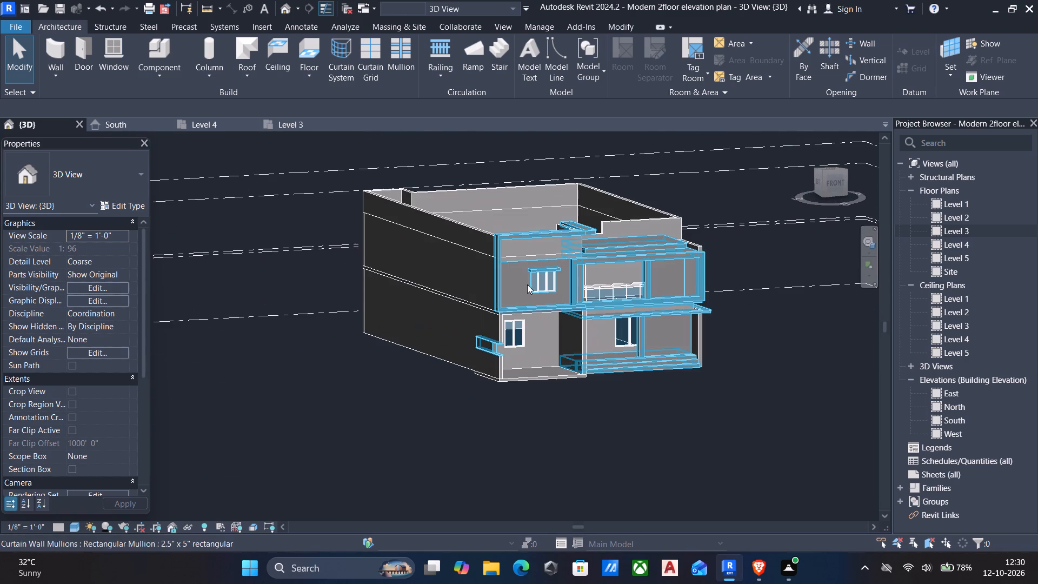
# Open the front facade's generic model for in-place editing.
pyautogui.click(511, 288)
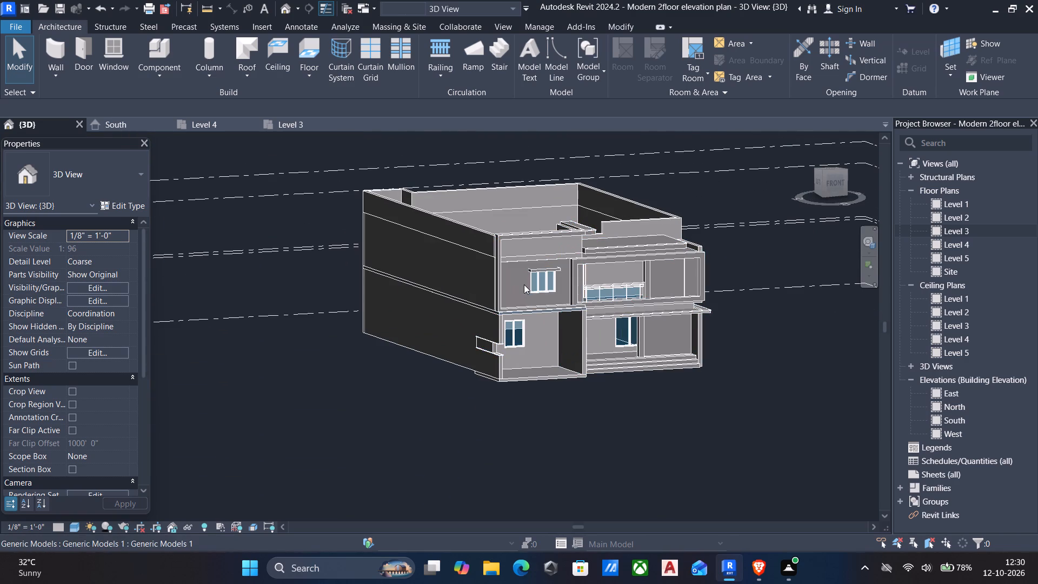
pyautogui.click(513, 237)
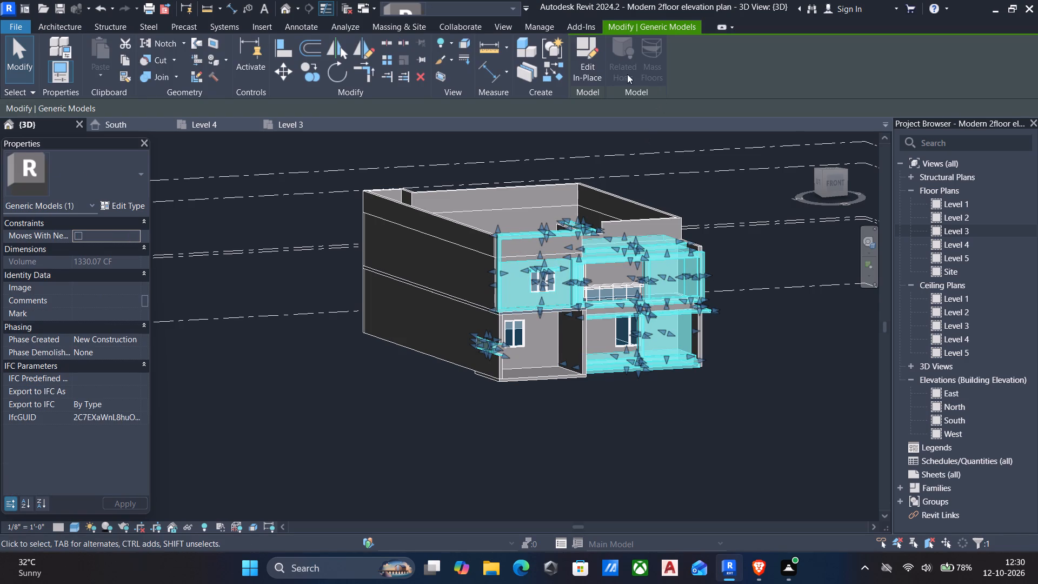
pyautogui.click(584, 58)
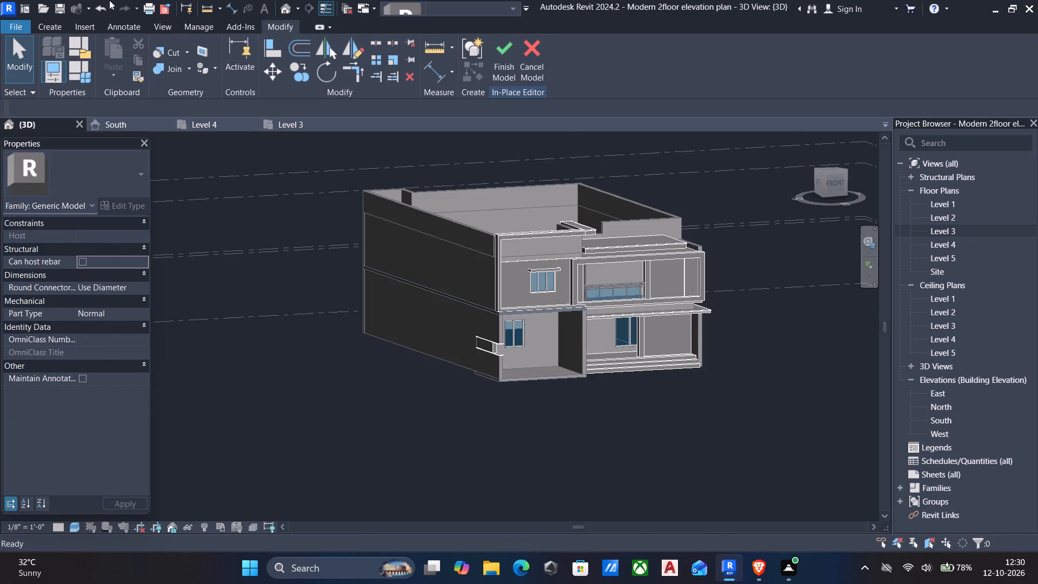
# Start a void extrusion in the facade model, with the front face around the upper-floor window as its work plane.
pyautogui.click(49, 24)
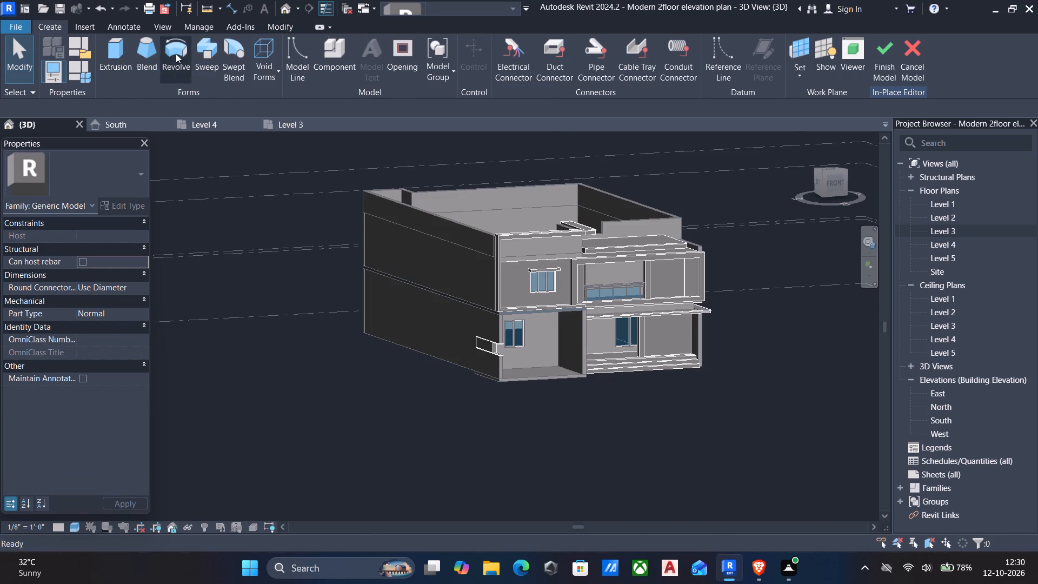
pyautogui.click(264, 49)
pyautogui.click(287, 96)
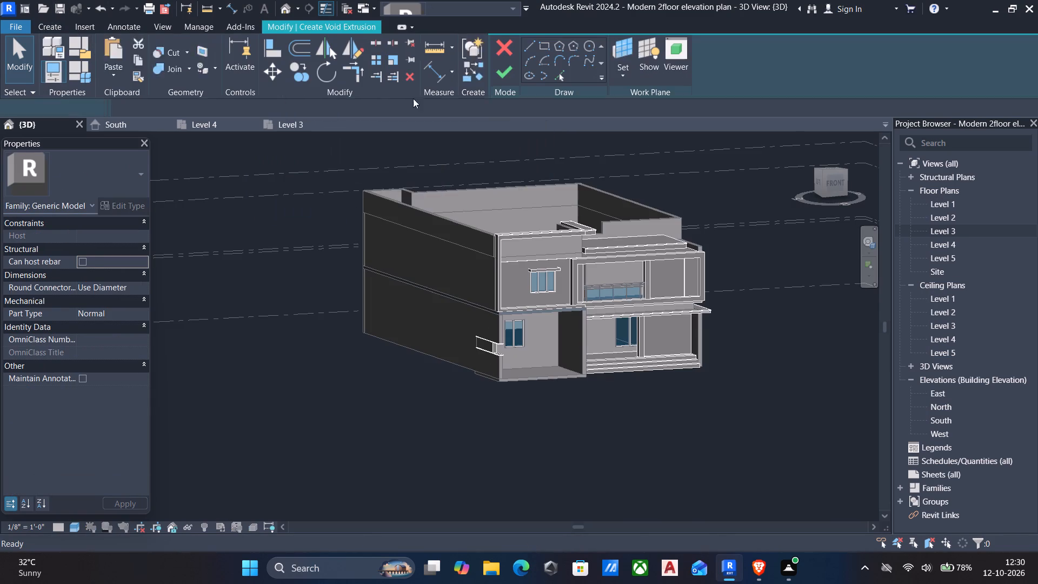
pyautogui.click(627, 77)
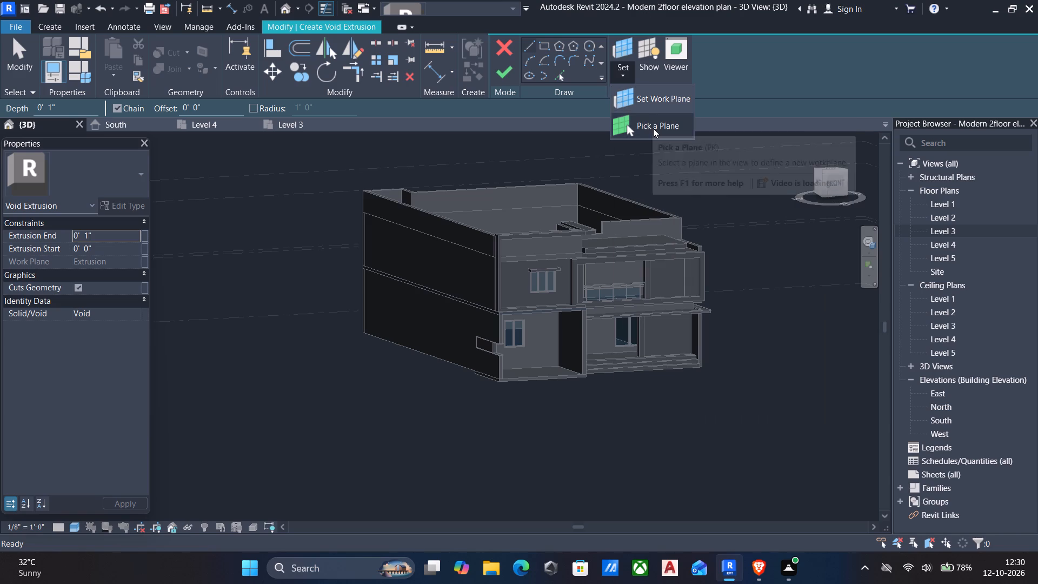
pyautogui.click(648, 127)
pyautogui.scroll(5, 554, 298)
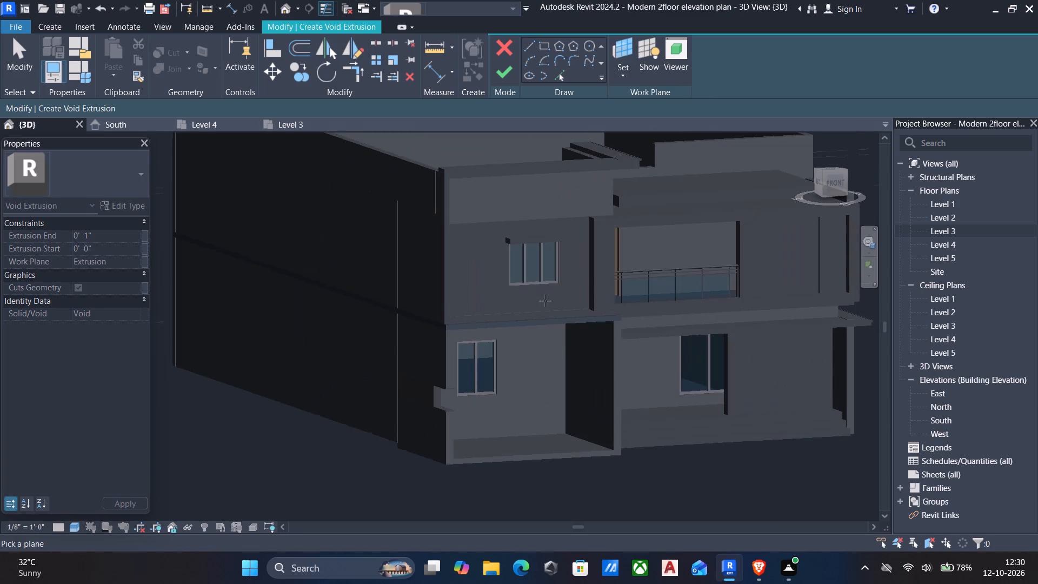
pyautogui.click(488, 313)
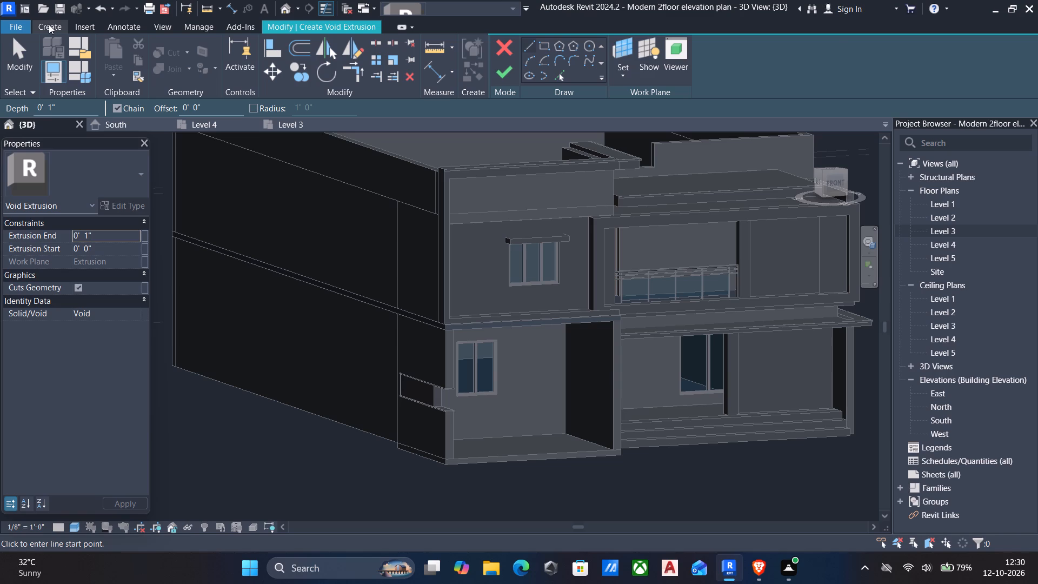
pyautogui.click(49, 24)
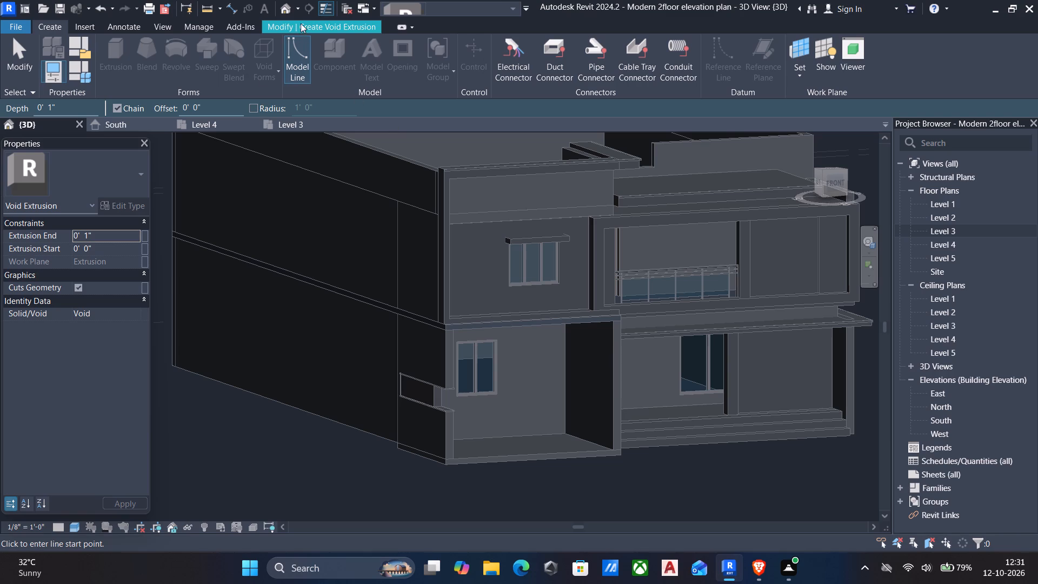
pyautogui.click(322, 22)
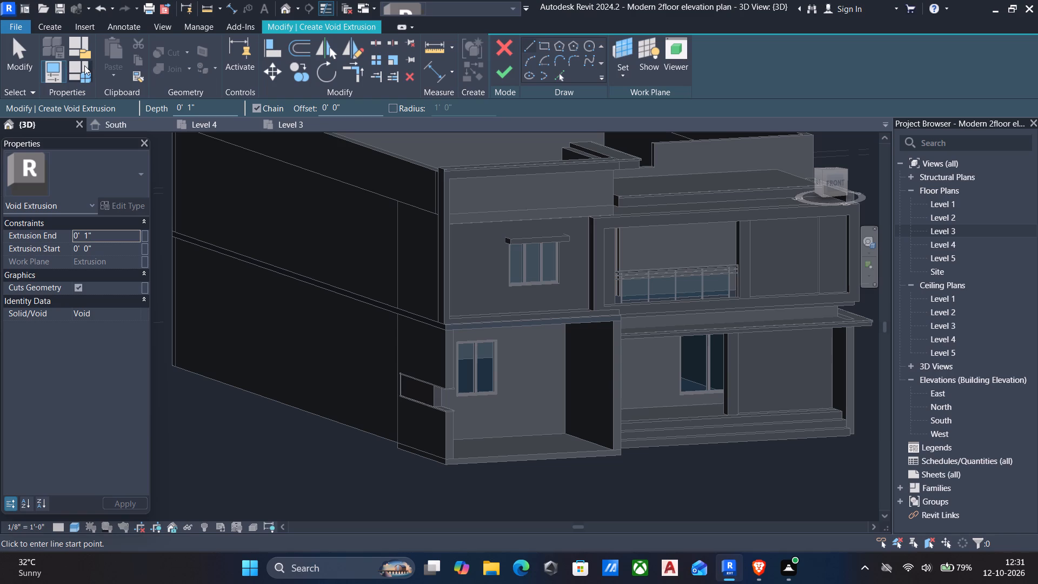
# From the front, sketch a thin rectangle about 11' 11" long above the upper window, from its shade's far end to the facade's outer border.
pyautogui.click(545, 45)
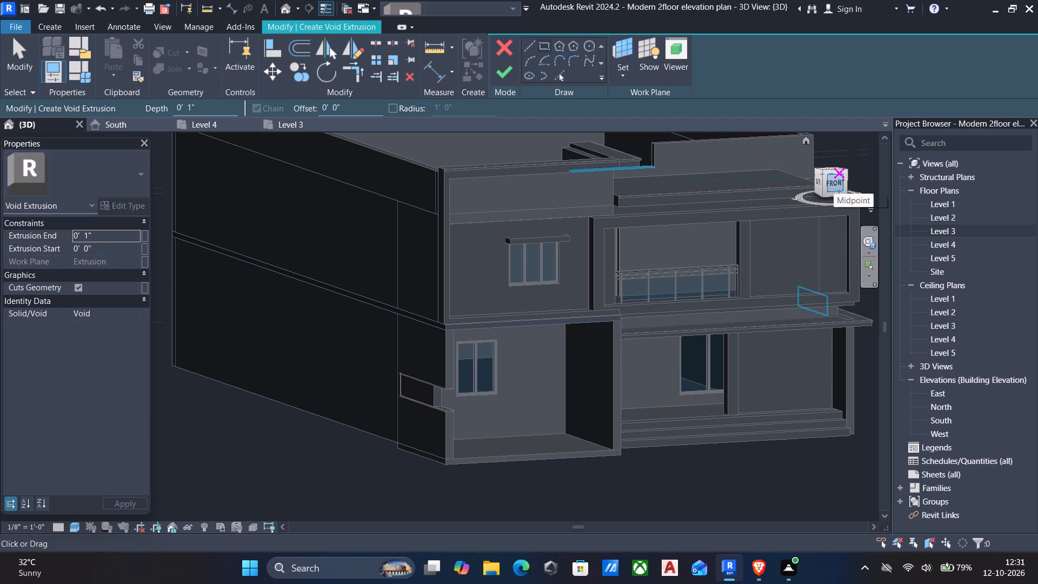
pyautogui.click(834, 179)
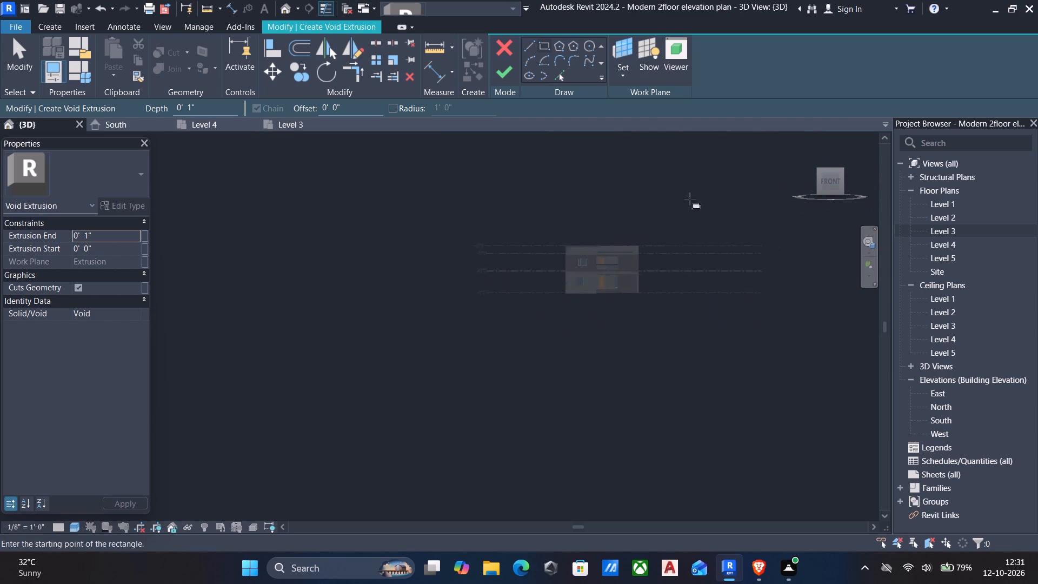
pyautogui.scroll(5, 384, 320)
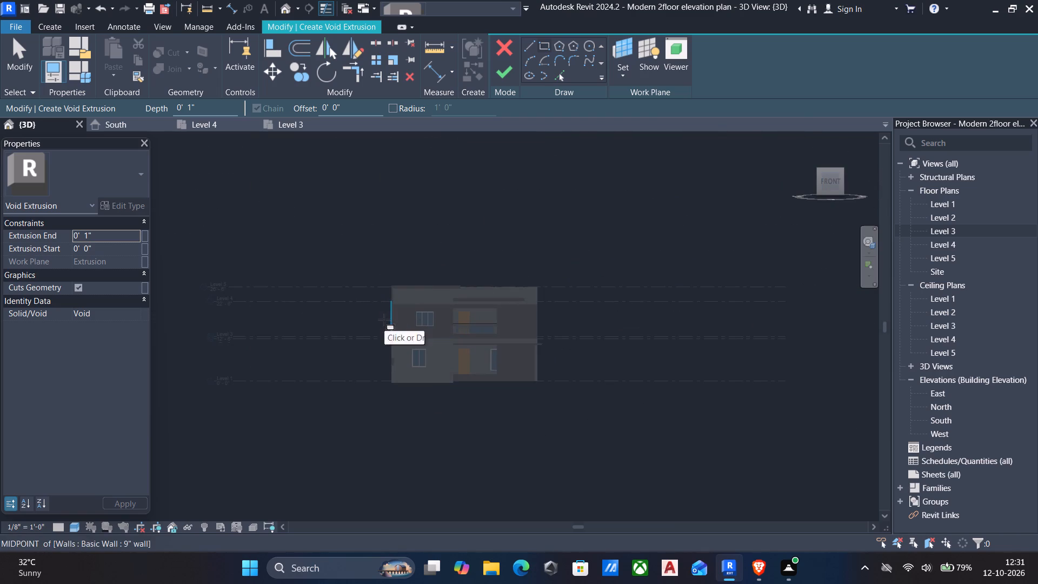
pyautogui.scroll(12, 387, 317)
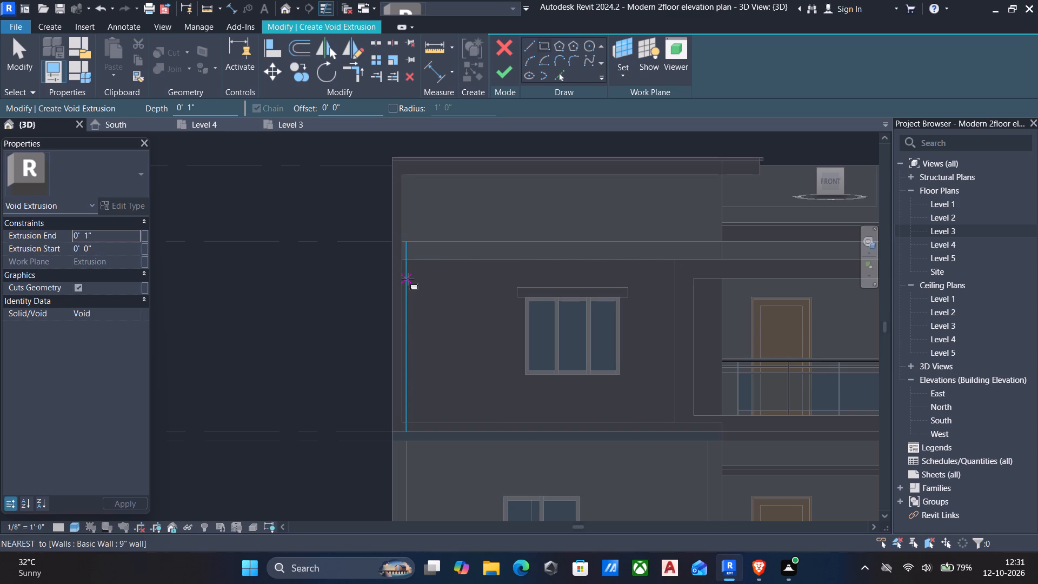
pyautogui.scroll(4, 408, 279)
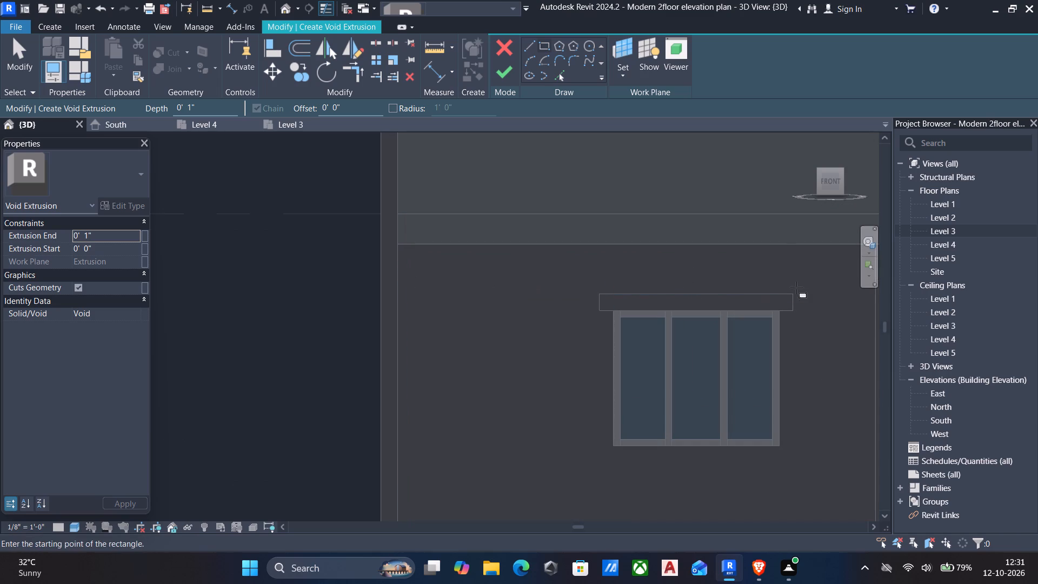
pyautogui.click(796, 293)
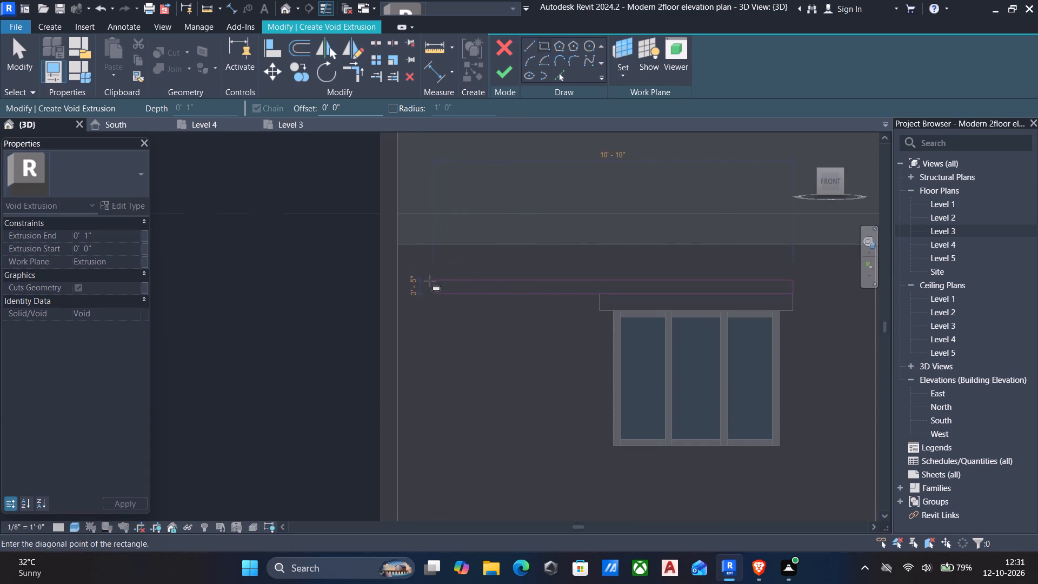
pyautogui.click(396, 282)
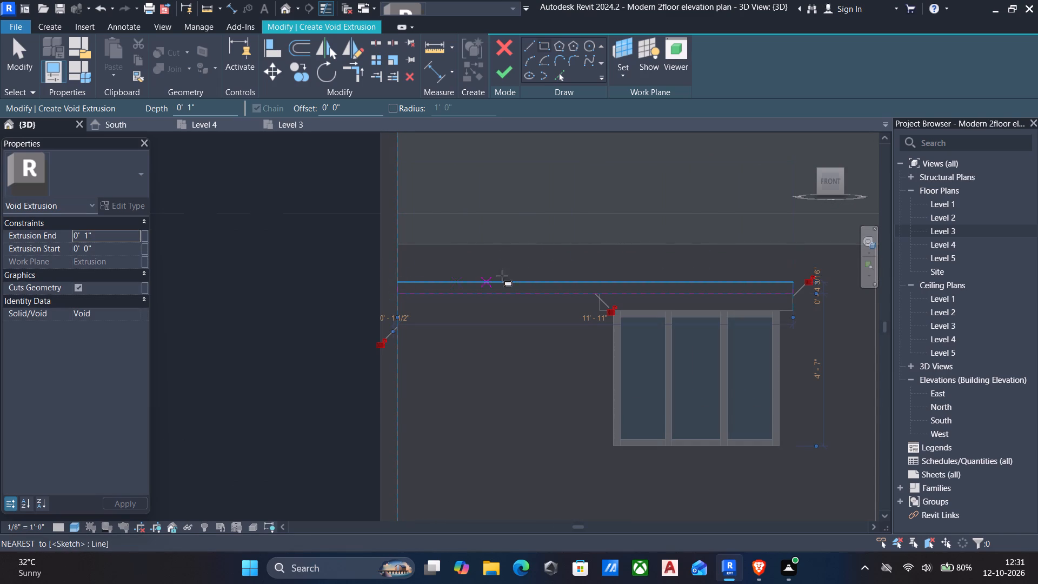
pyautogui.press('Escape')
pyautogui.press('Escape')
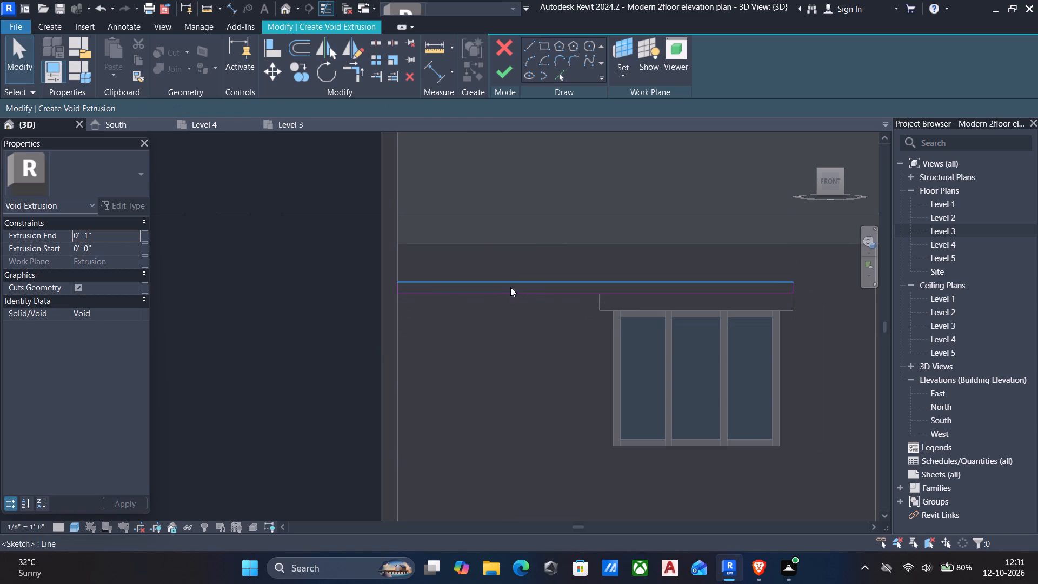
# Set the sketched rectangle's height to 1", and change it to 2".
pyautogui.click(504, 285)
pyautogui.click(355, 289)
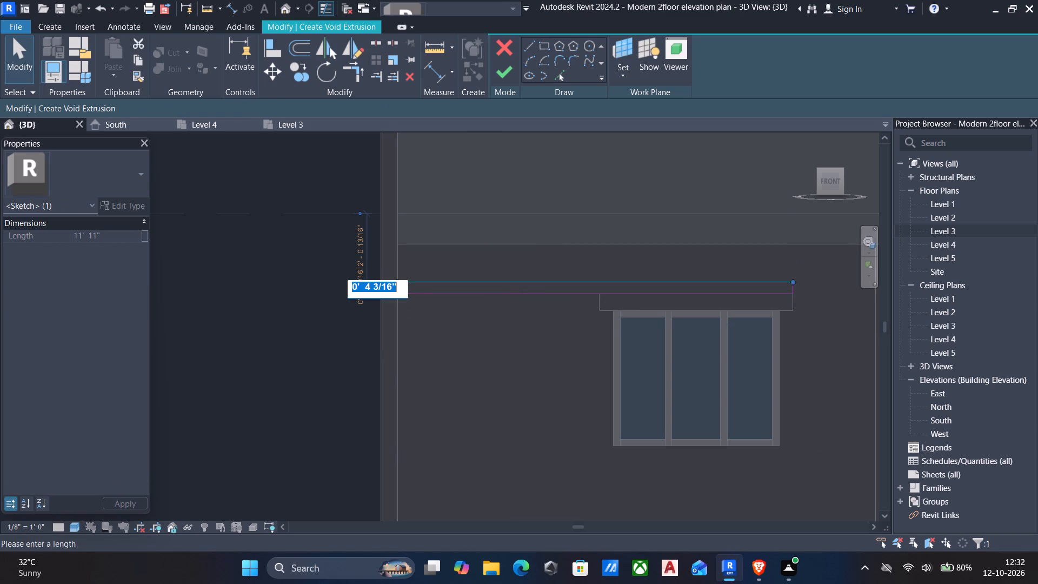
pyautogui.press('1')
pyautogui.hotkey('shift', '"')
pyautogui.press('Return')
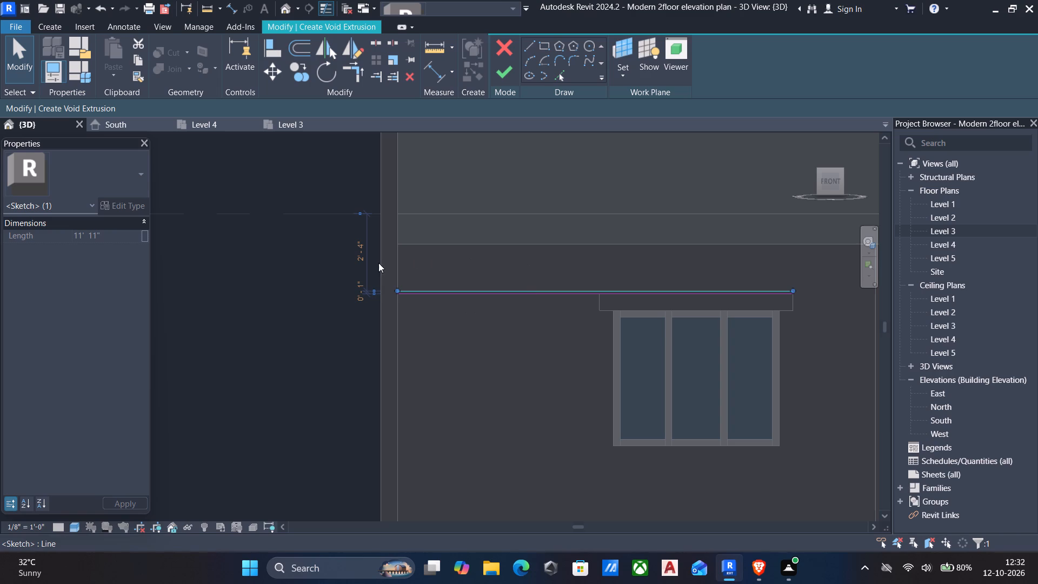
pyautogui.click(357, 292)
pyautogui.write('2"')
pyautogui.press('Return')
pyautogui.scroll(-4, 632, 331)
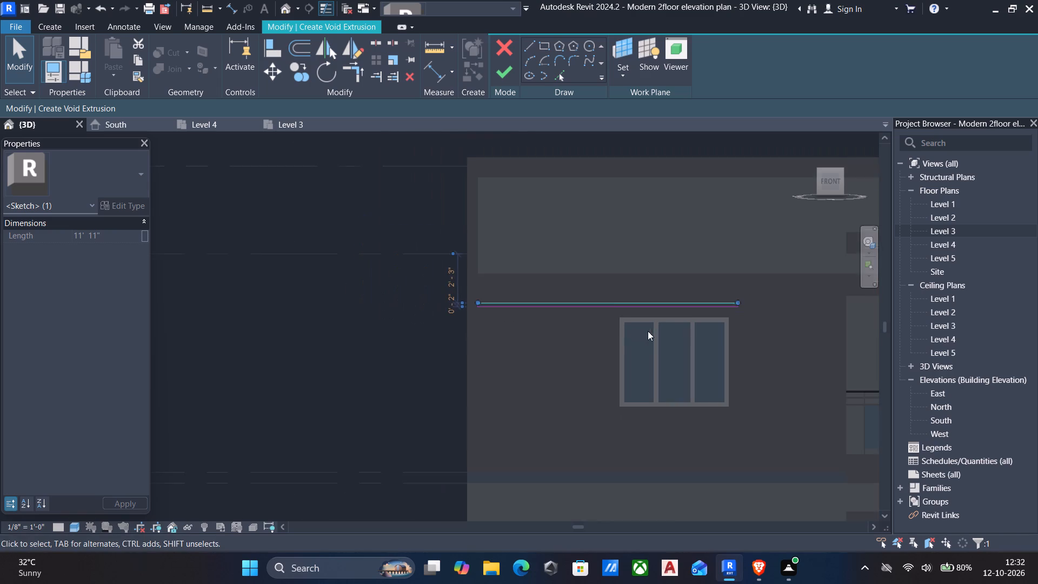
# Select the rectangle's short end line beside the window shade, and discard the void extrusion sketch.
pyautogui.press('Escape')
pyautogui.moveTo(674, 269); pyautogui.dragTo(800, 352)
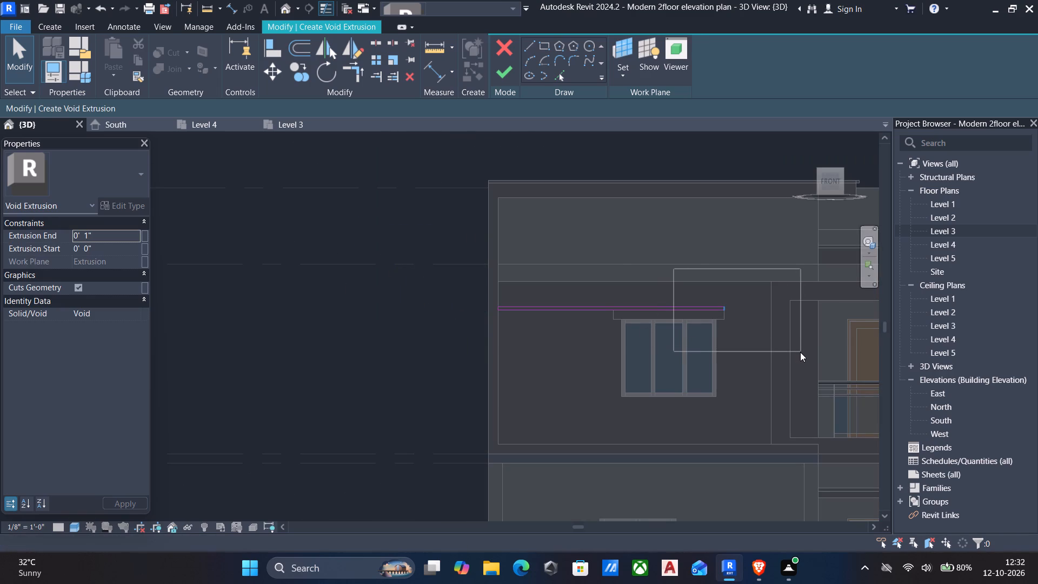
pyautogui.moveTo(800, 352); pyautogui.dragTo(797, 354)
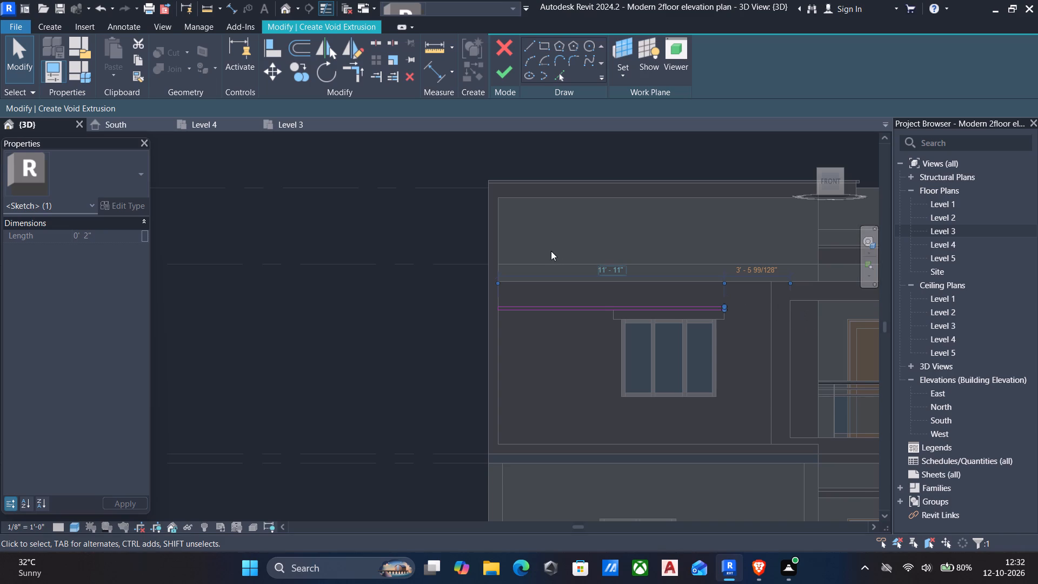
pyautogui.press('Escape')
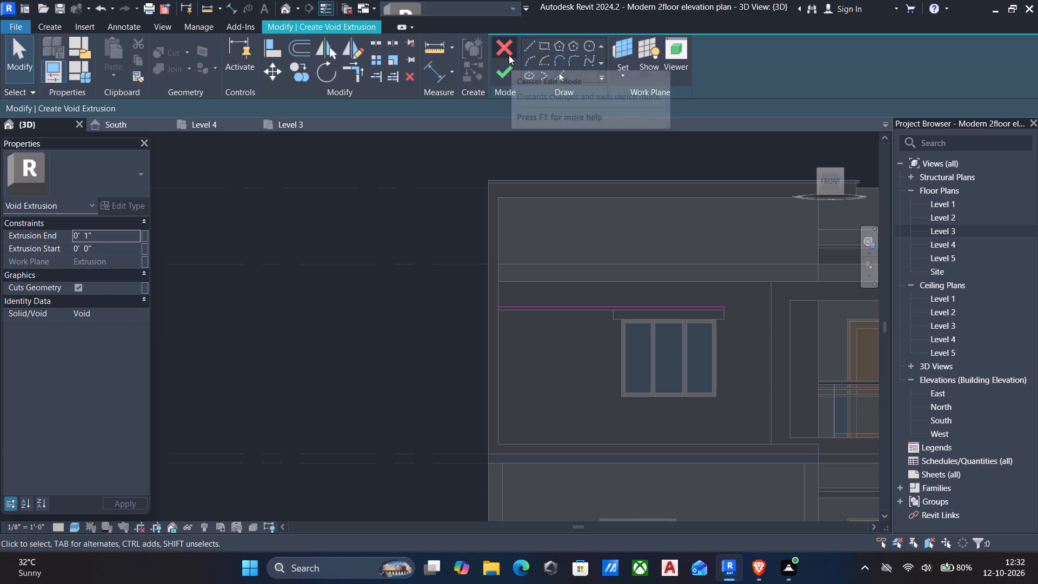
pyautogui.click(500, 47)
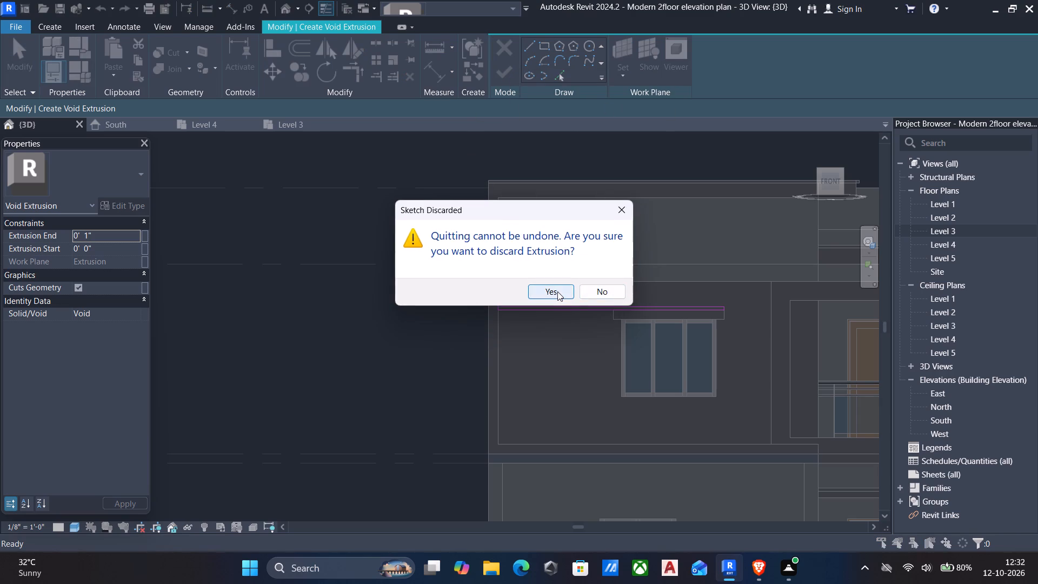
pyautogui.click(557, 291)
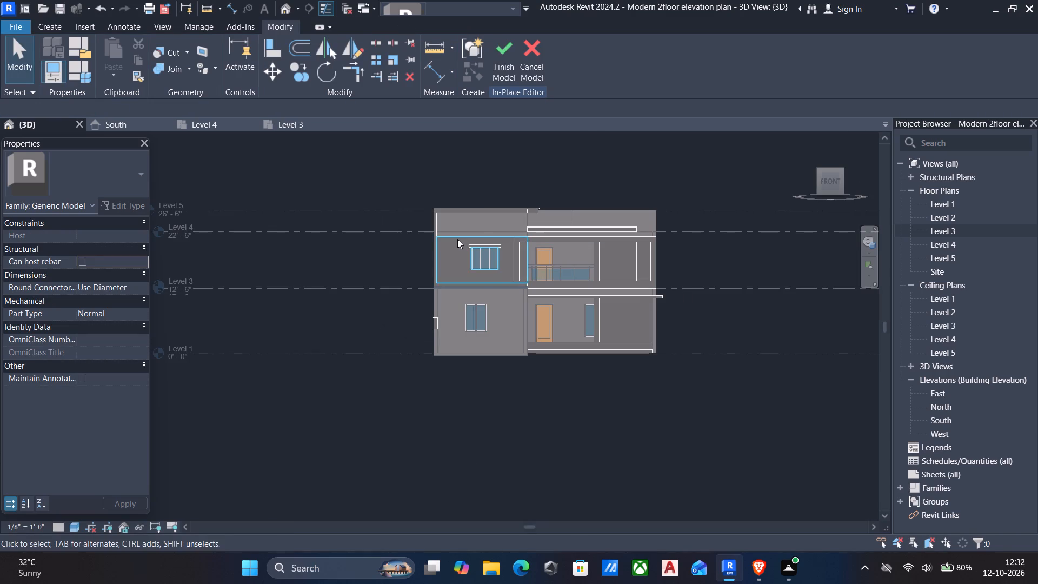
# Start a void extrusion and pick the upper-floor front wall face around the window as its work plane.
pyautogui.click(457, 239)
pyautogui.moveTo(482, 230); pyautogui.dragTo(488, 207)
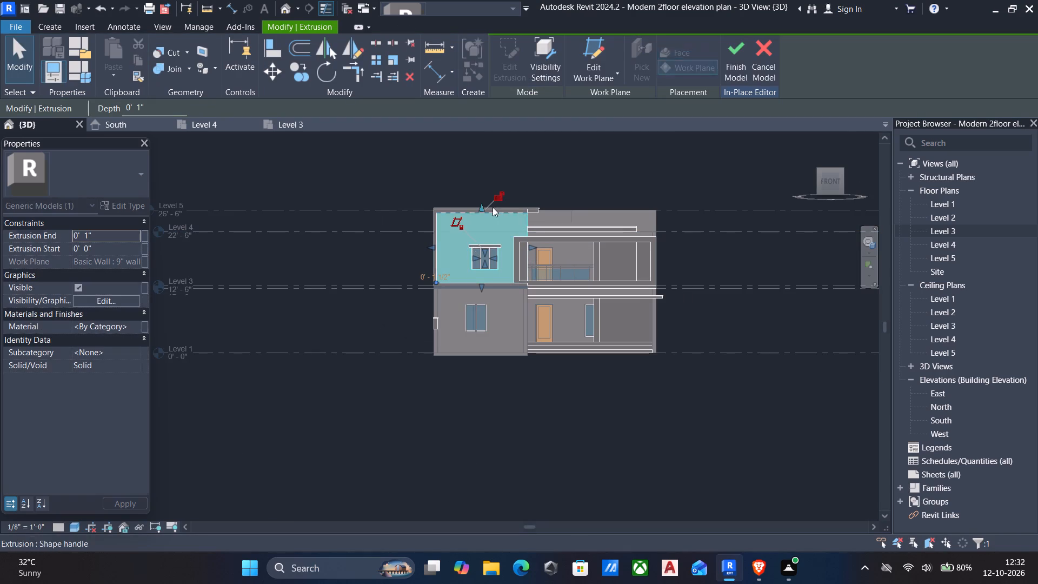
pyautogui.click(58, 24)
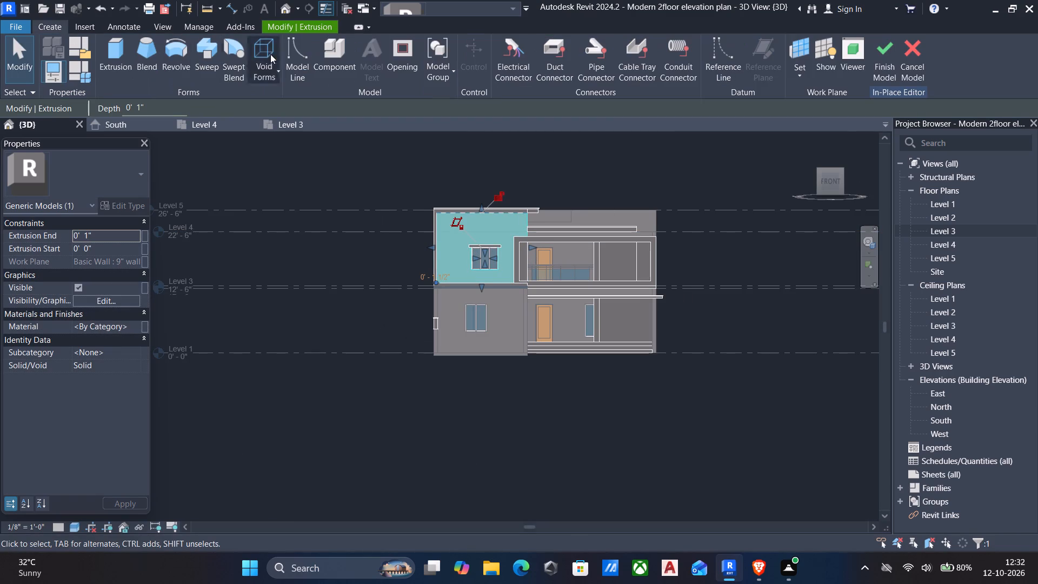
pyautogui.click(266, 61)
pyautogui.click(278, 97)
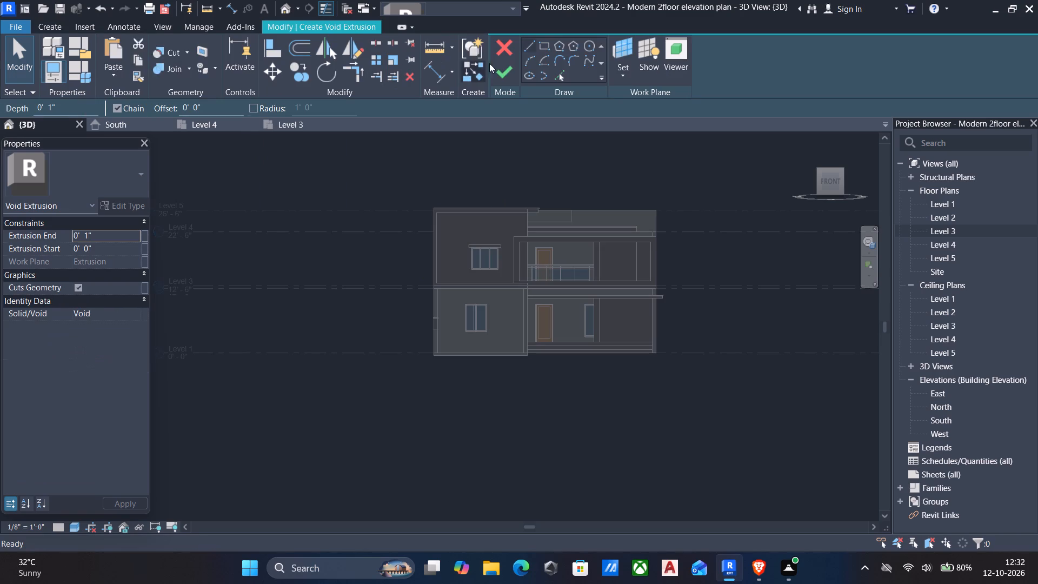
pyautogui.click(620, 79)
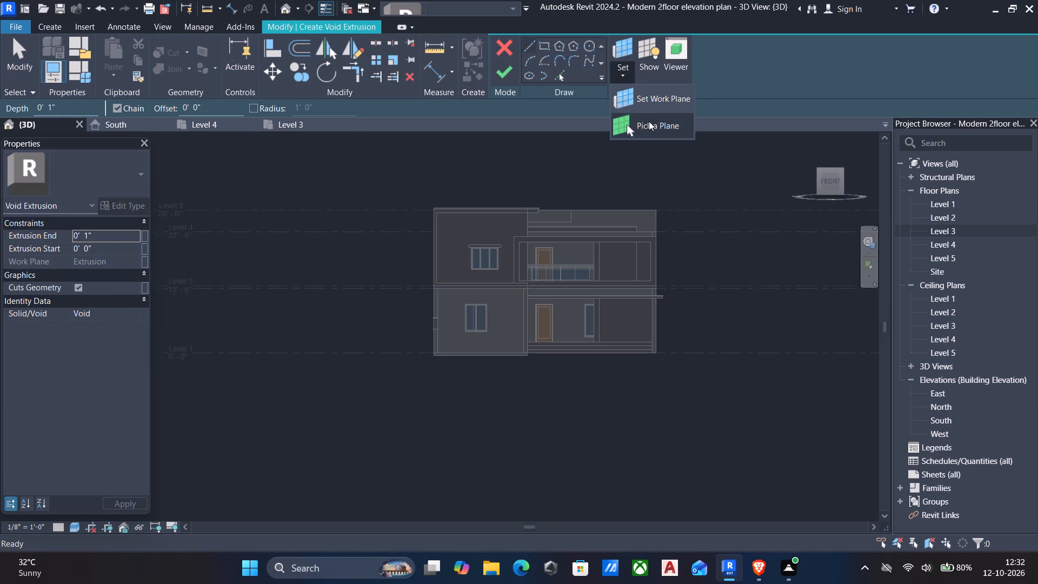
pyautogui.click(649, 121)
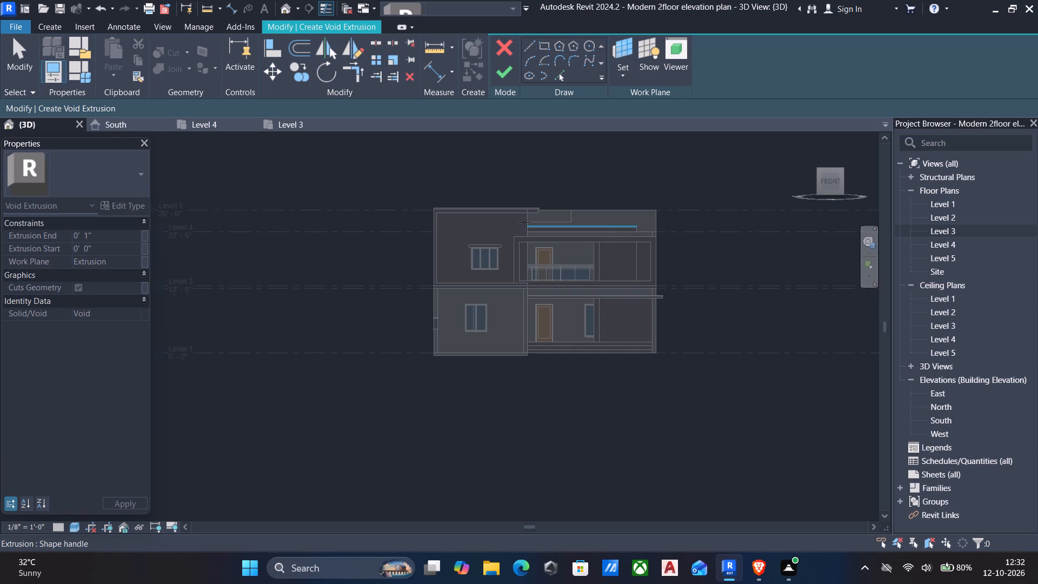
pyautogui.scroll(-2, 520, 247)
pyautogui.keyDown('shift'); pyautogui.scroll(-1, 525, 239); pyautogui.keyUp('shift')
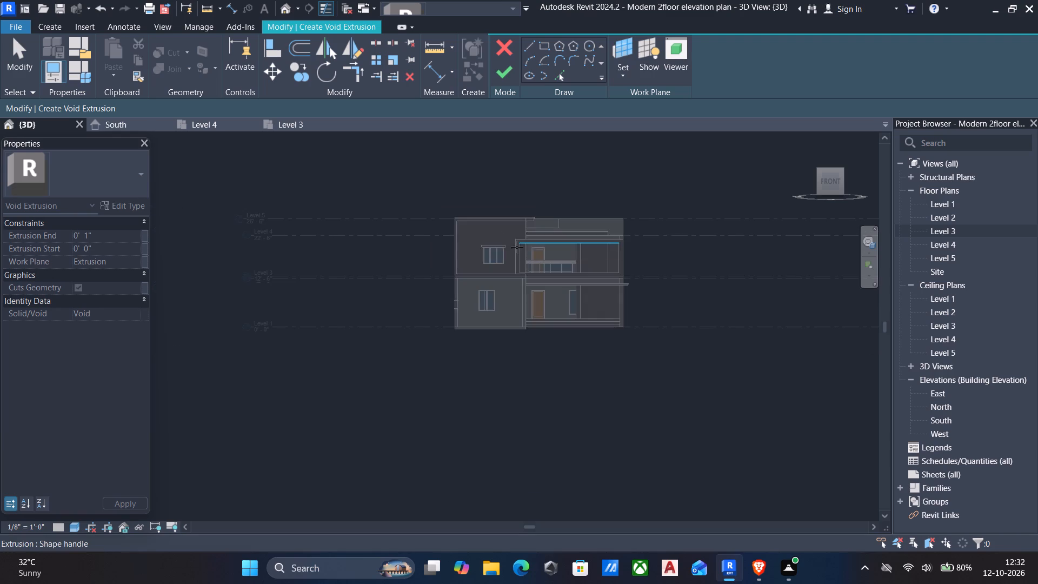
pyautogui.keyDown('shift'); pyautogui.moveTo(507, 285); pyautogui.dragTo(485, 336, button='middle'); pyautogui.keyUp('shift')
pyautogui.keyDown('shift'); pyautogui.middleClick(485, 336); pyautogui.keyUp('shift')
pyautogui.keyDown('shift'); pyautogui.scroll(-1, 485, 336); pyautogui.keyUp('shift')
pyautogui.scroll(5, 521, 276)
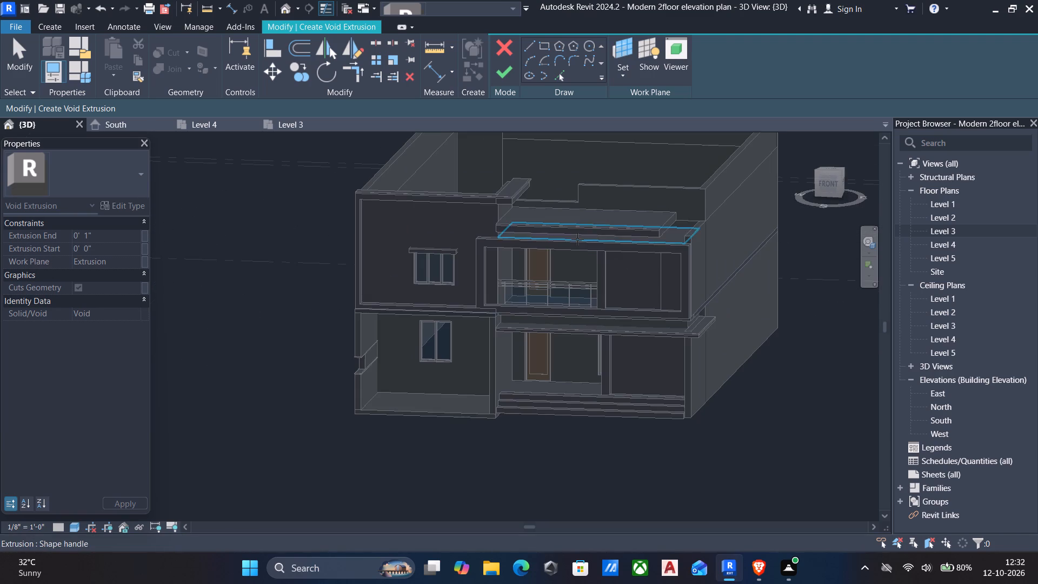
pyautogui.click(493, 223)
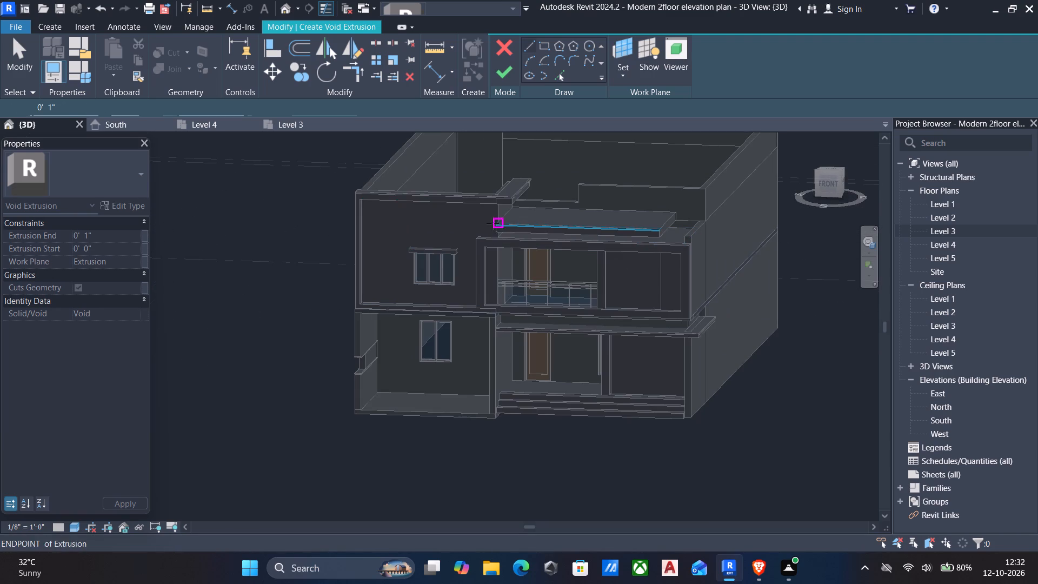
# From the front, sketch a thin rectangle about 16' 10 1/2" long below the top border, from the outer border's inner edge to the balcony-side wall edge.
pyautogui.click(540, 48)
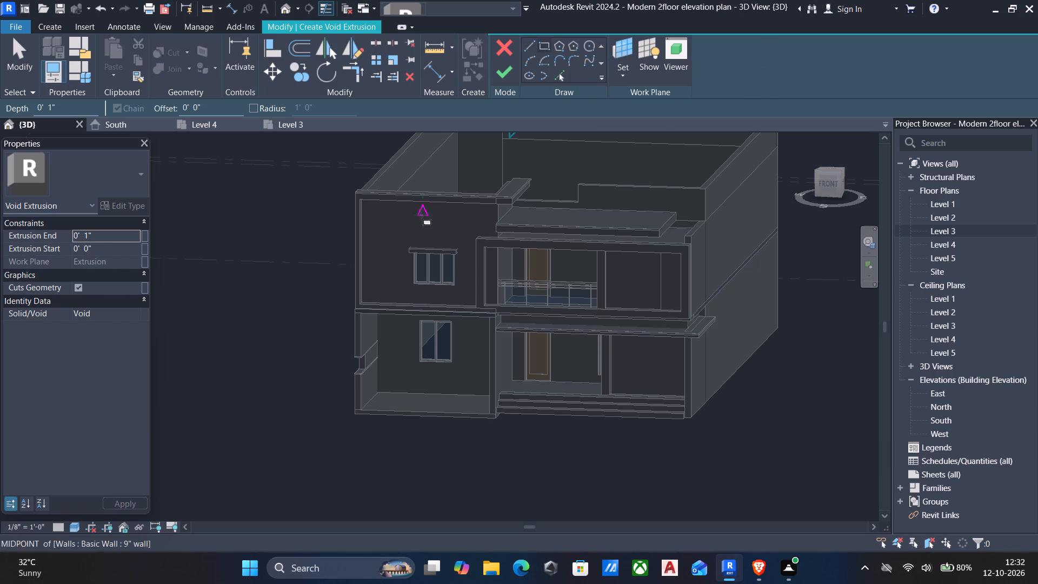
pyautogui.scroll(4, 384, 217)
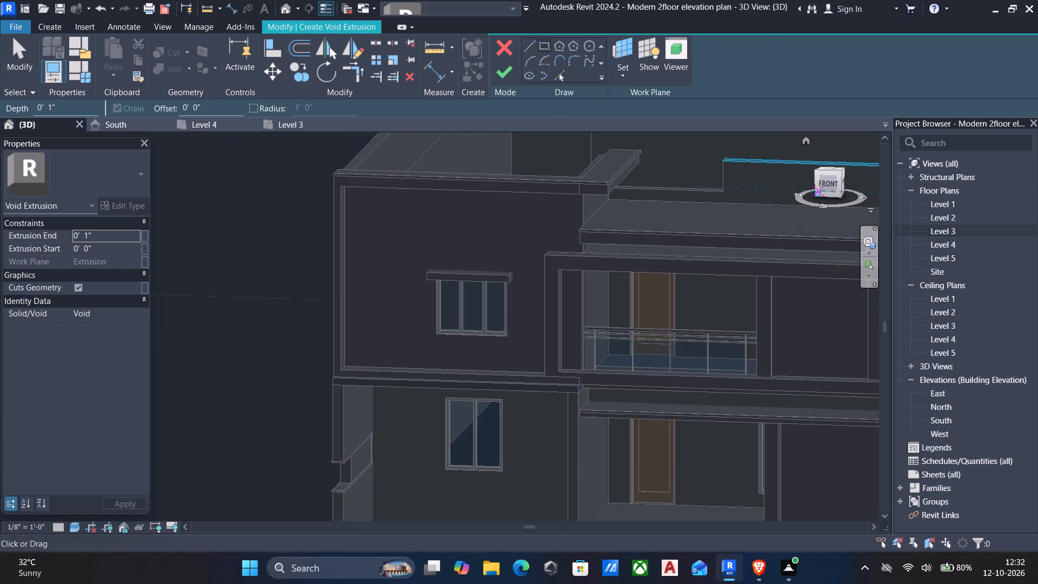
pyautogui.click(827, 182)
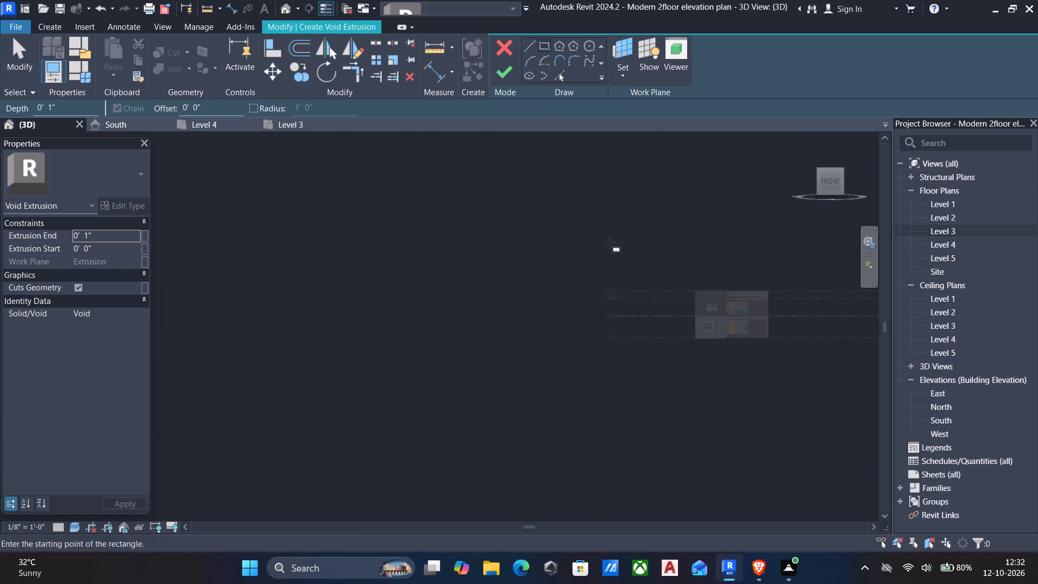
pyautogui.scroll(5, 382, 334)
pyautogui.scroll(6, 414, 271)
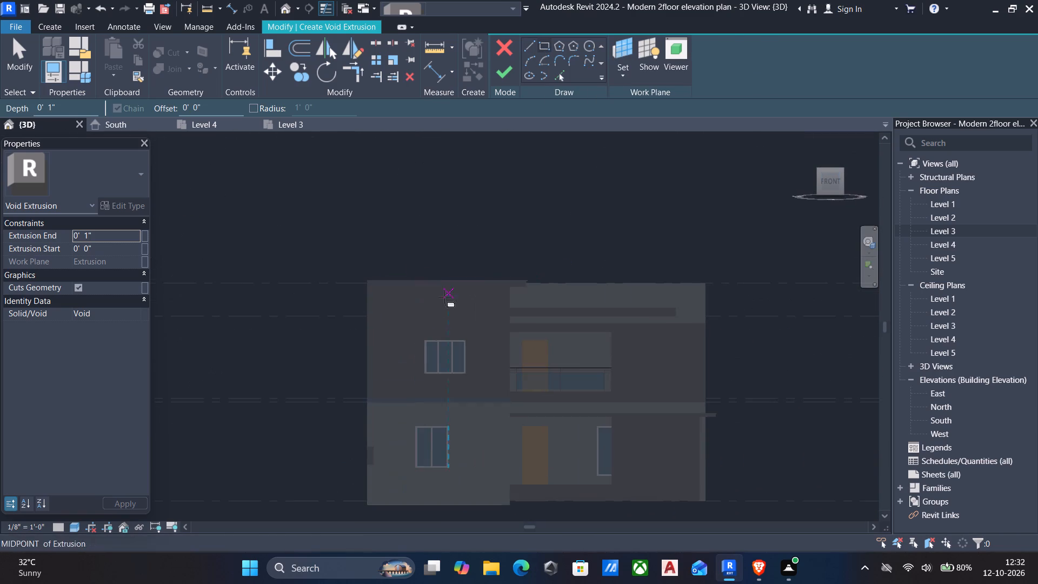
pyautogui.scroll(6, 444, 297)
pyautogui.scroll(3, 287, 306)
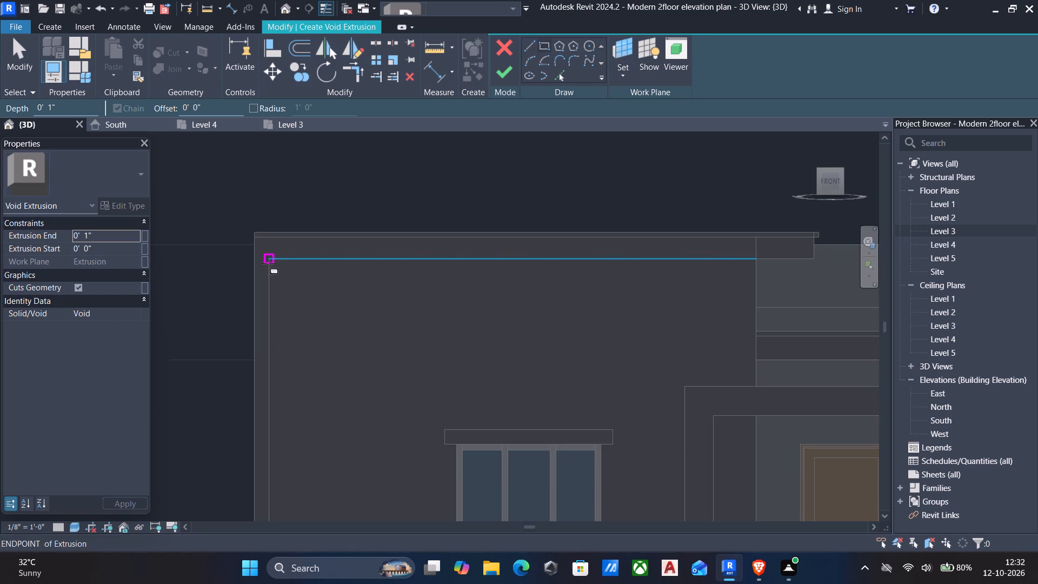
pyautogui.click(272, 289)
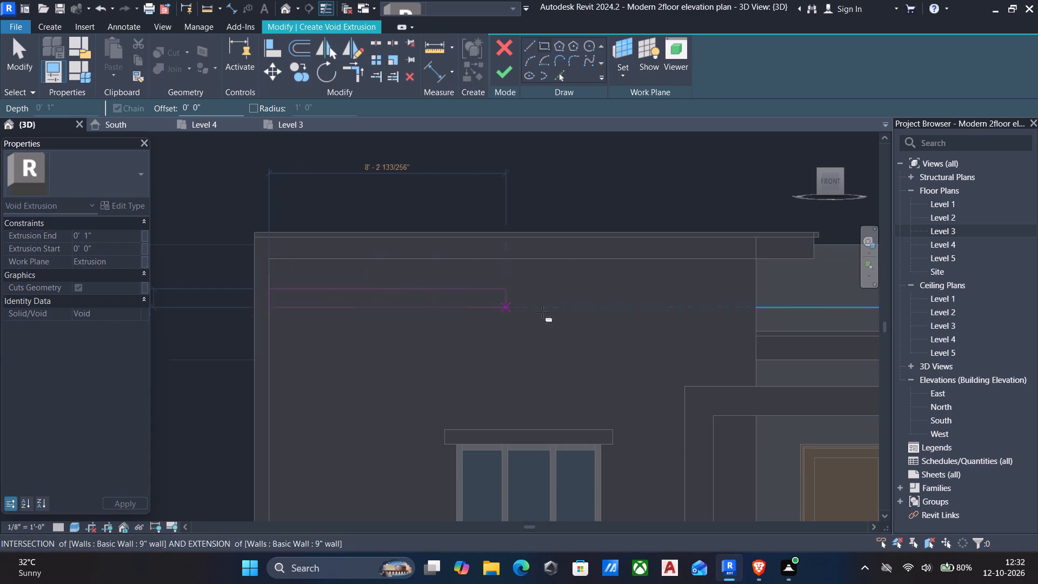
pyautogui.click(761, 304)
pyautogui.press('Escape')
pyautogui.press('Escape')
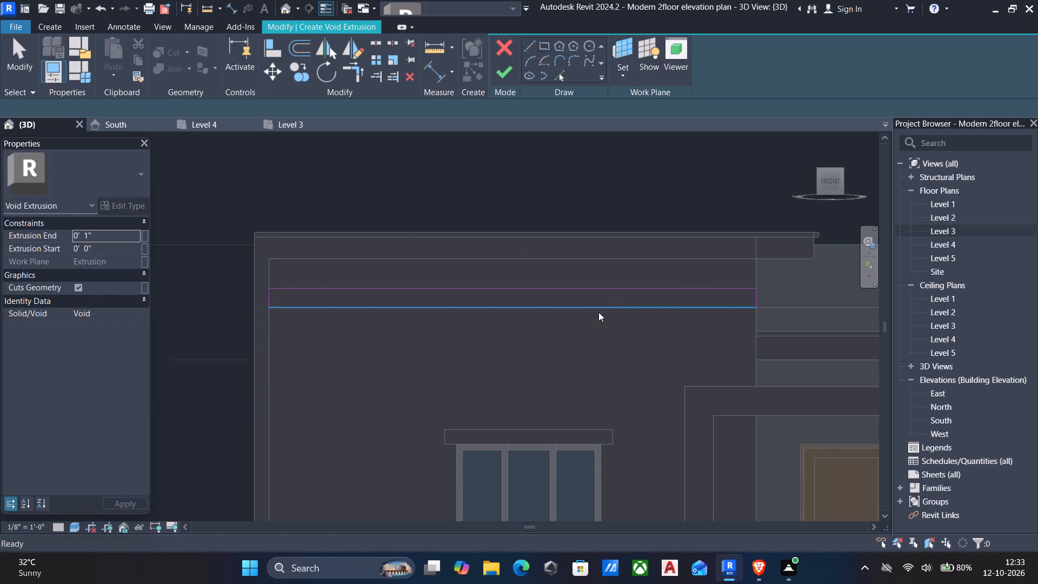
# Set the sketched rectangle's height to 2" by moving its lower long line.
pyautogui.click(591, 310)
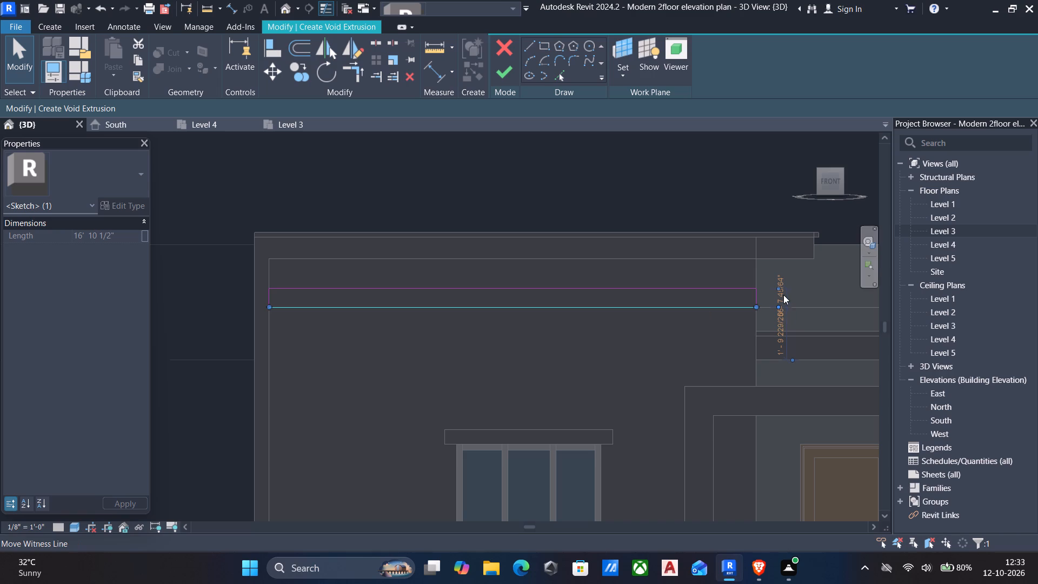
pyautogui.click(783, 295)
pyautogui.click(781, 297)
pyautogui.click(781, 298)
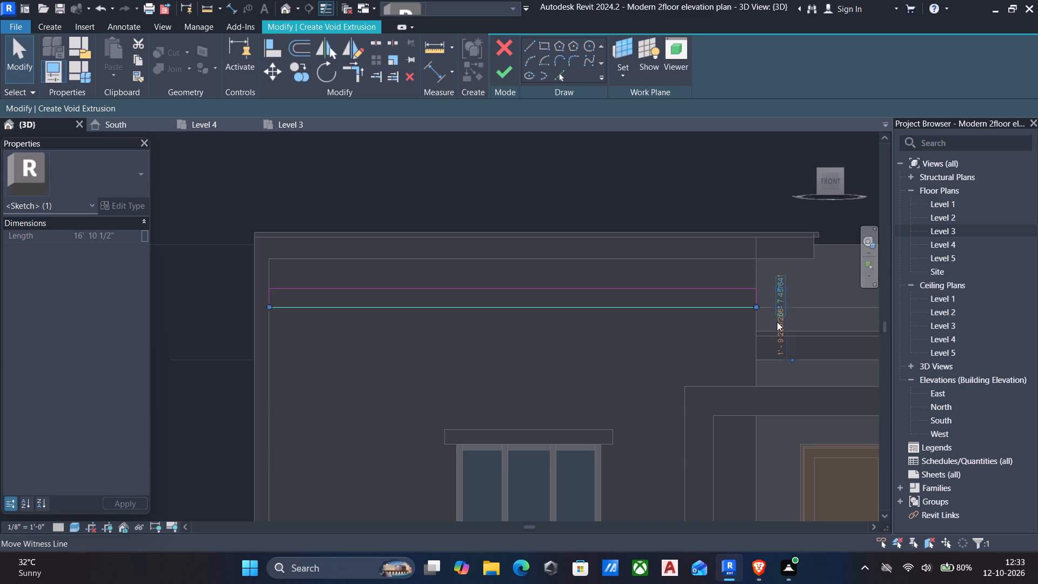
pyautogui.click(777, 322)
pyautogui.write('2"')
pyautogui.press('Return')
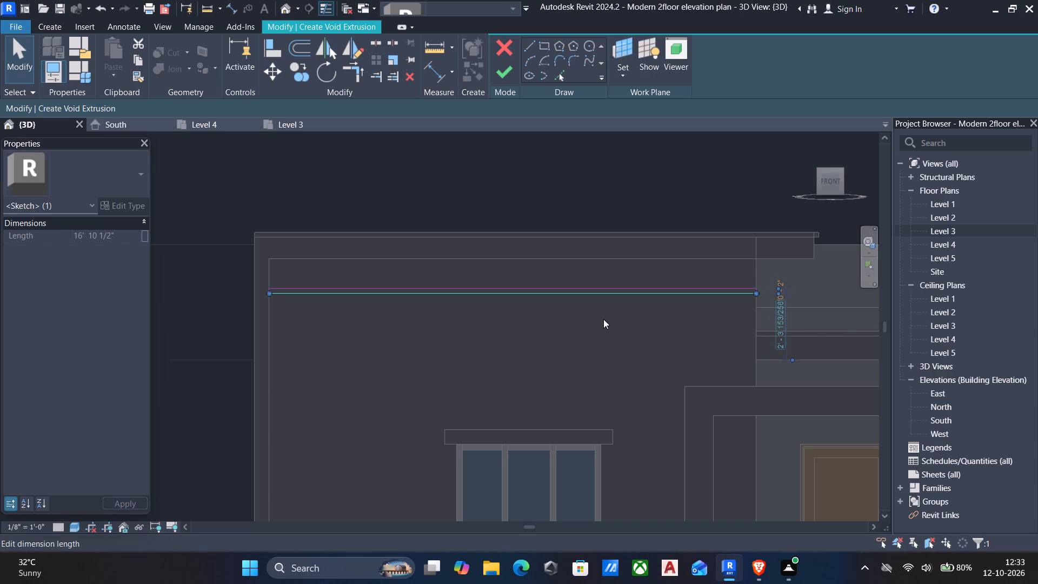
pyautogui.press('Escape')
# Copy the whole sketched rectangle about 1' 6" straight down the wall, with the copy movement constrained.
pyautogui.moveTo(227, 254); pyautogui.dragTo(613, 345)
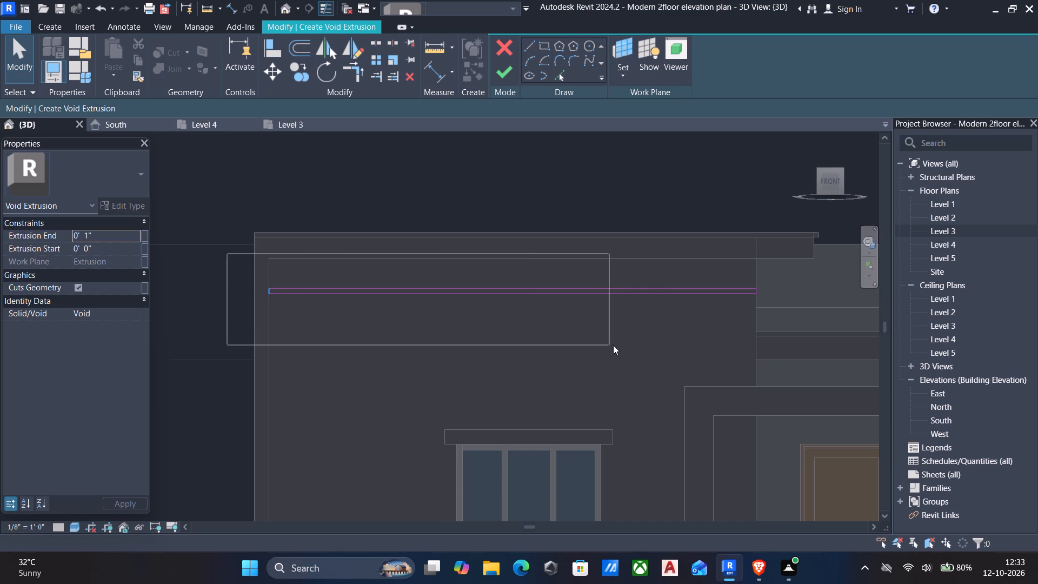
pyautogui.moveTo(613, 345); pyautogui.dragTo(767, 345)
pyautogui.press('c')
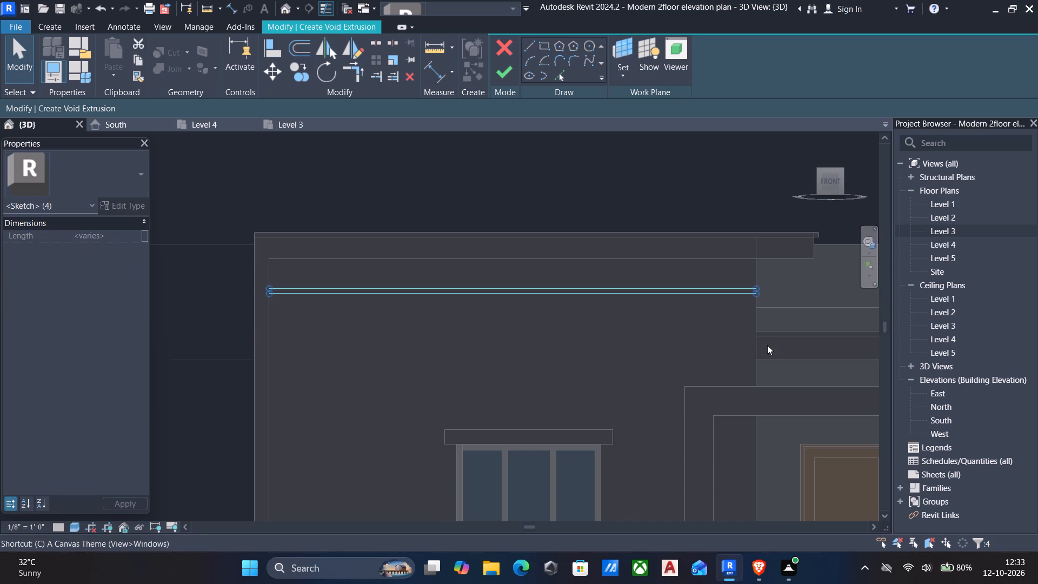
pyautogui.press('o')
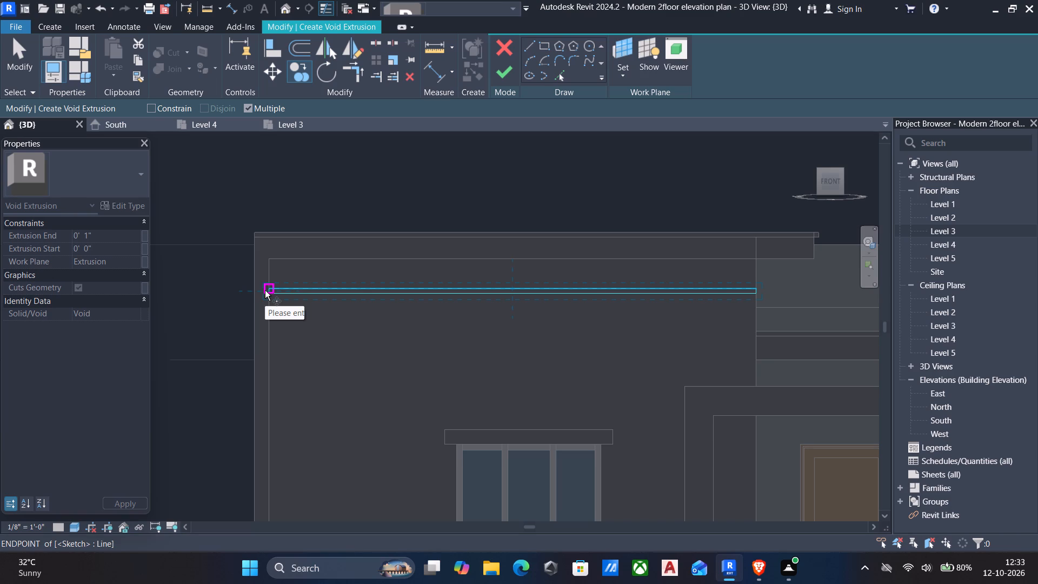
pyautogui.scroll(6, 256, 293)
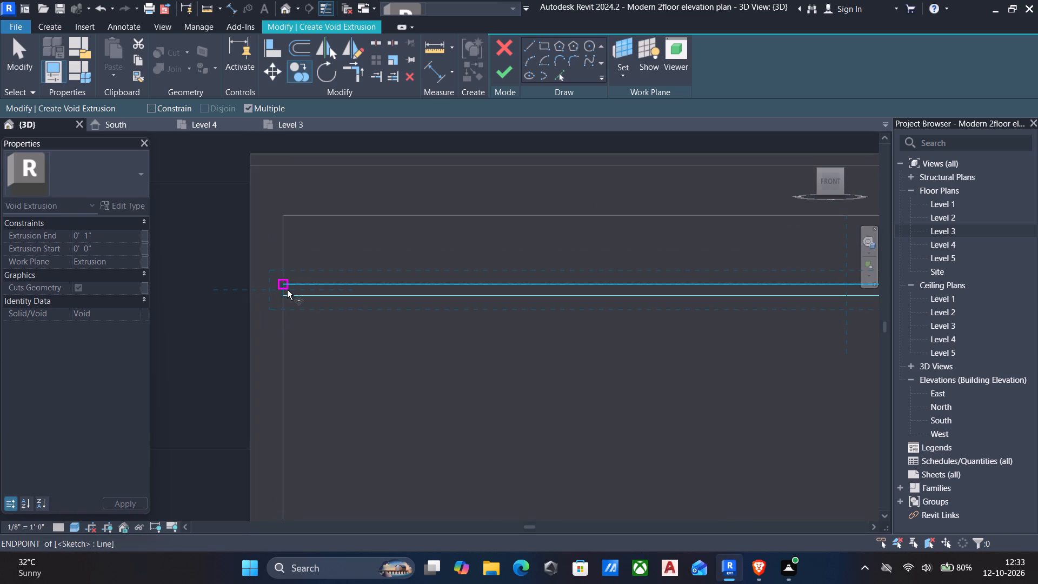
pyautogui.click(282, 285)
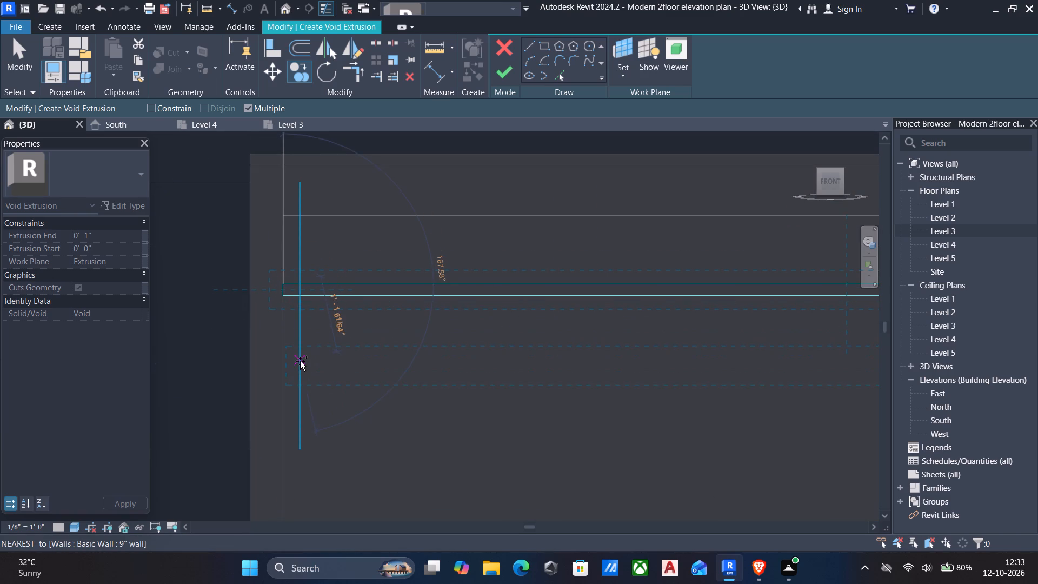
pyautogui.click(148, 108)
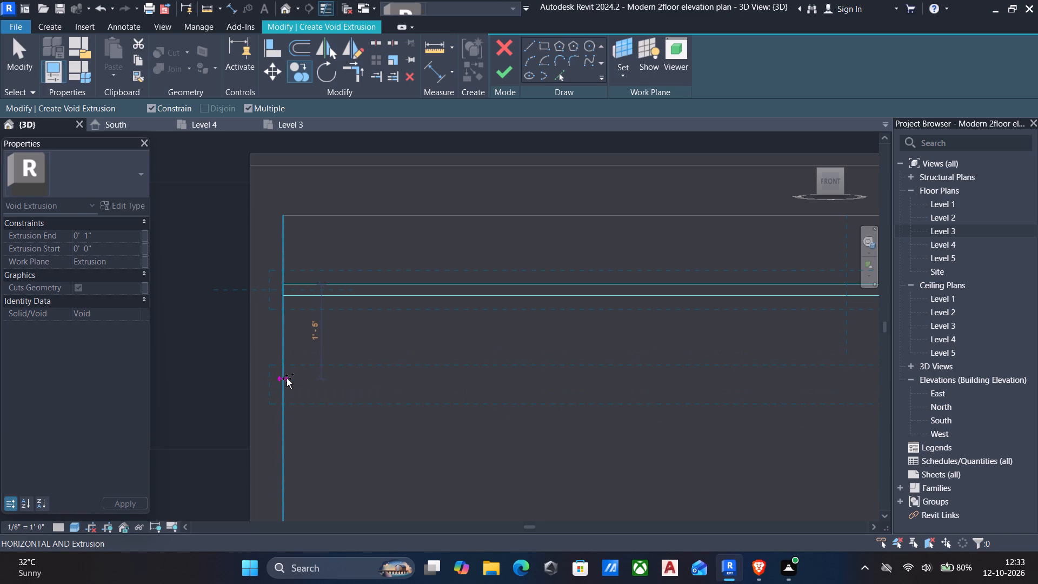
pyautogui.click(286, 382)
# Place two more copies of the rectangle at about 1' 6" spacing, ending just above the upper window's shade.
pyautogui.scroll(-3, 281, 425)
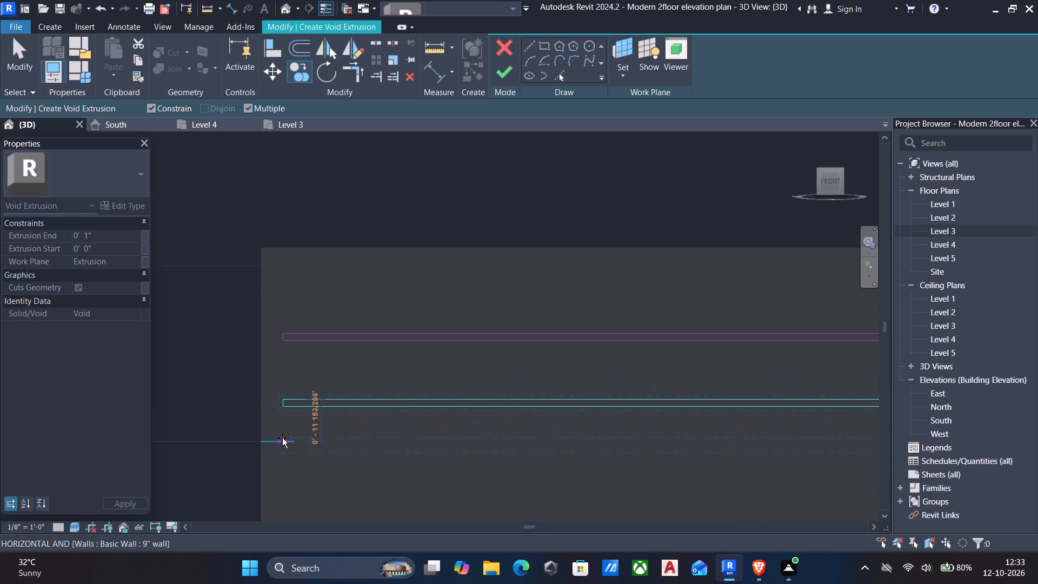
pyautogui.scroll(-2, 282, 438)
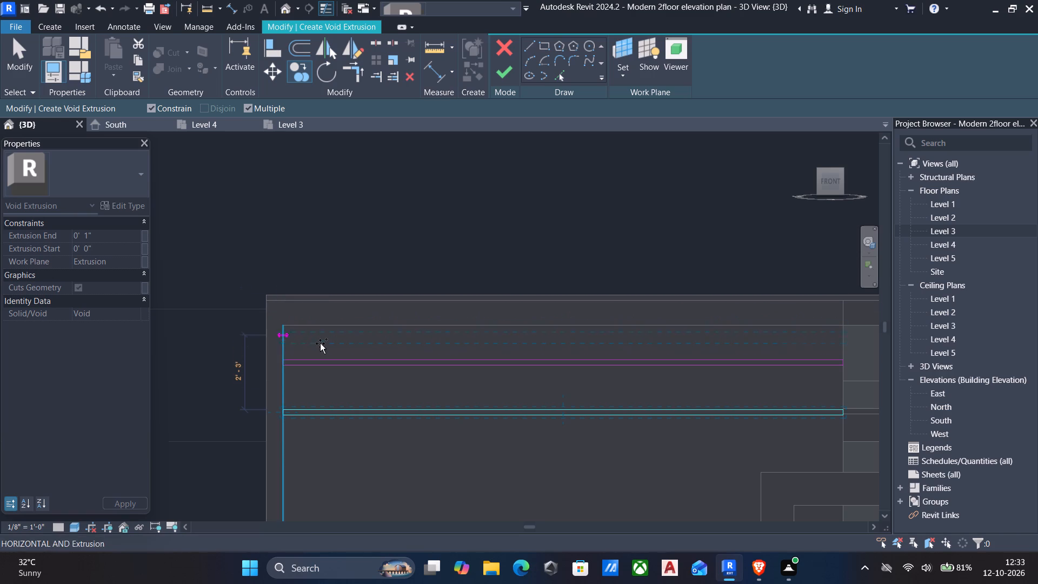
pyautogui.moveTo(320, 343); pyautogui.dragTo(324, 218, button='middle')
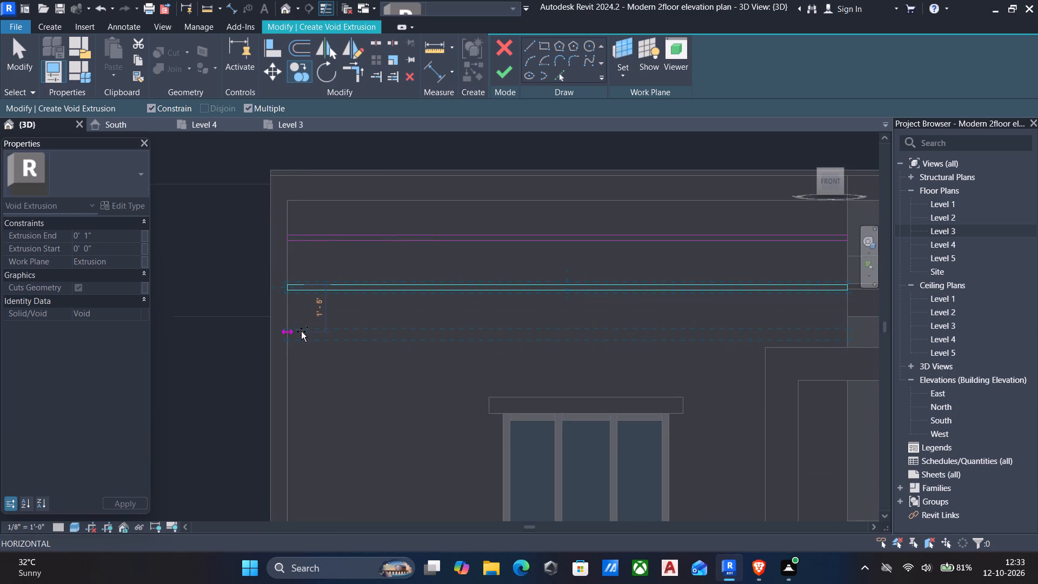
pyautogui.scroll(2, 302, 338)
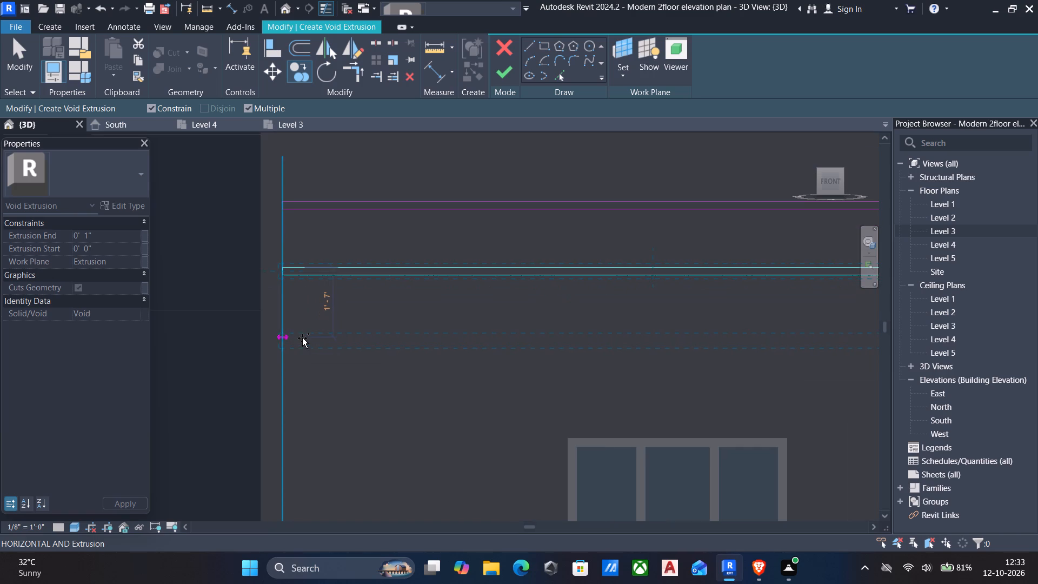
pyautogui.click(303, 332)
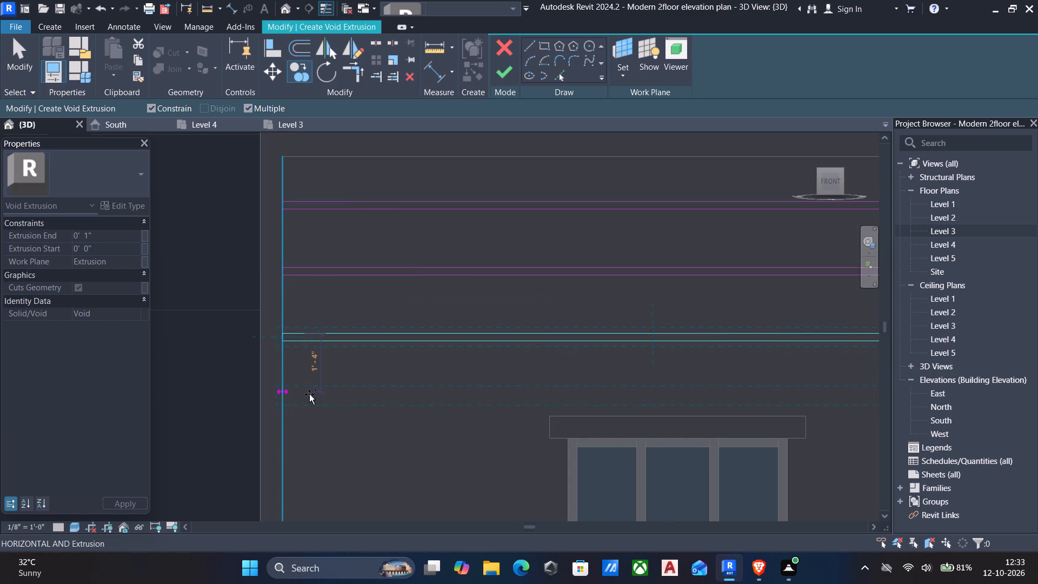
pyautogui.scroll(3, 309, 394)
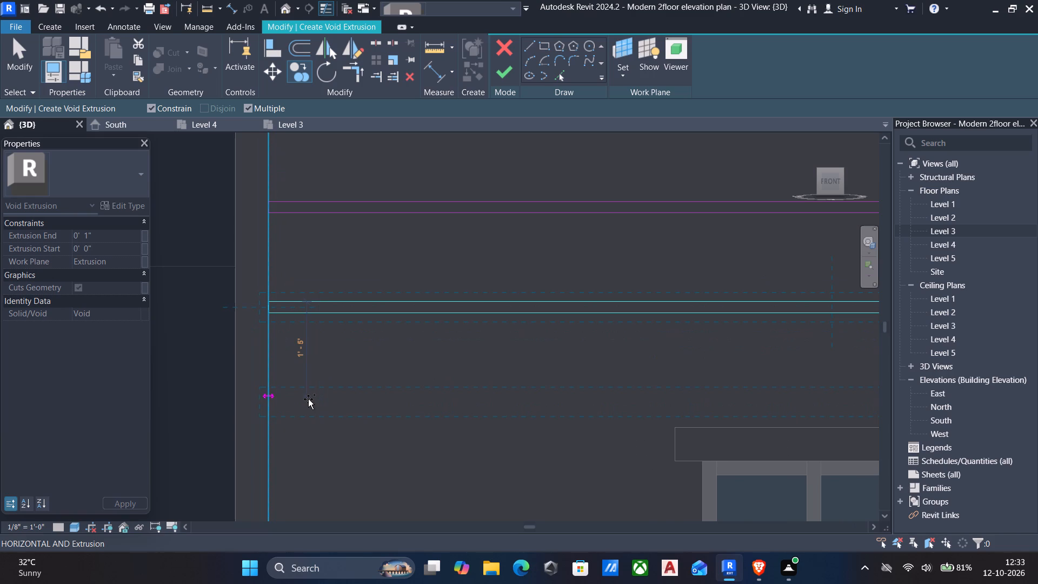
pyautogui.click(308, 400)
# Place two further copies of the rectangle at about 1' 6" spacing, running across the upper window.
pyautogui.scroll(-4, 308, 400)
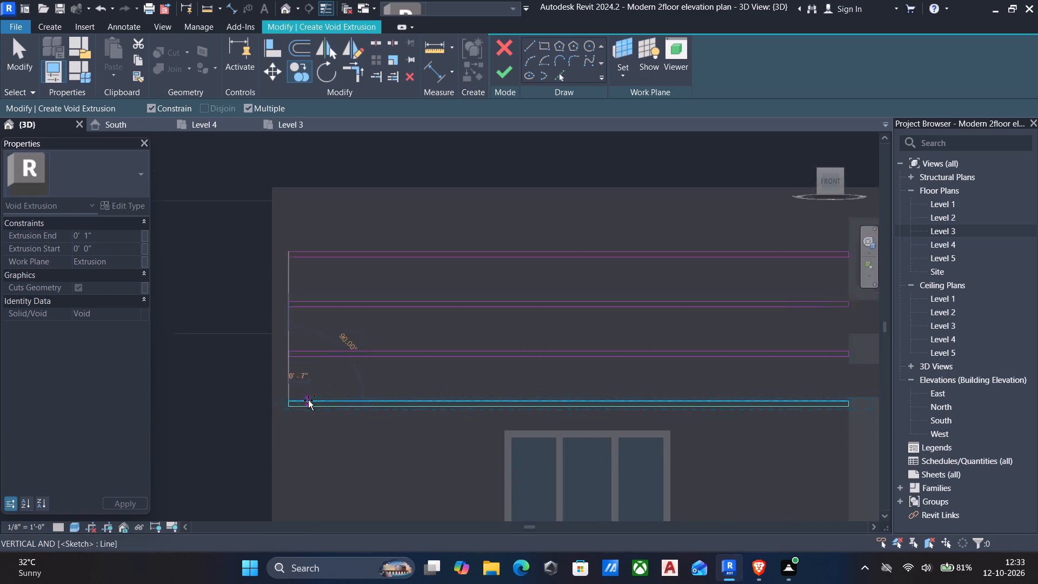
pyautogui.scroll(-2, 308, 400)
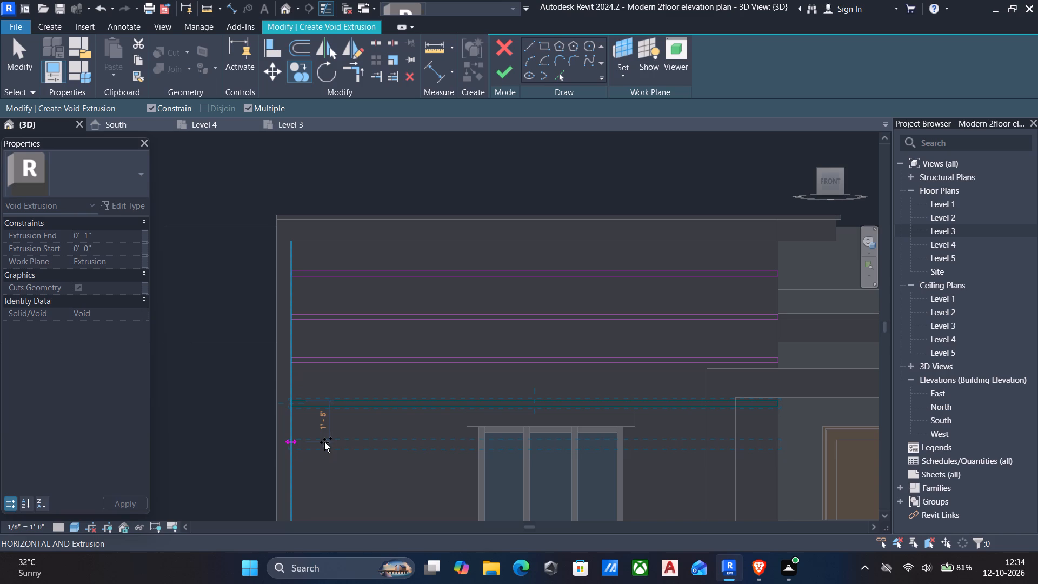
pyautogui.click(324, 445)
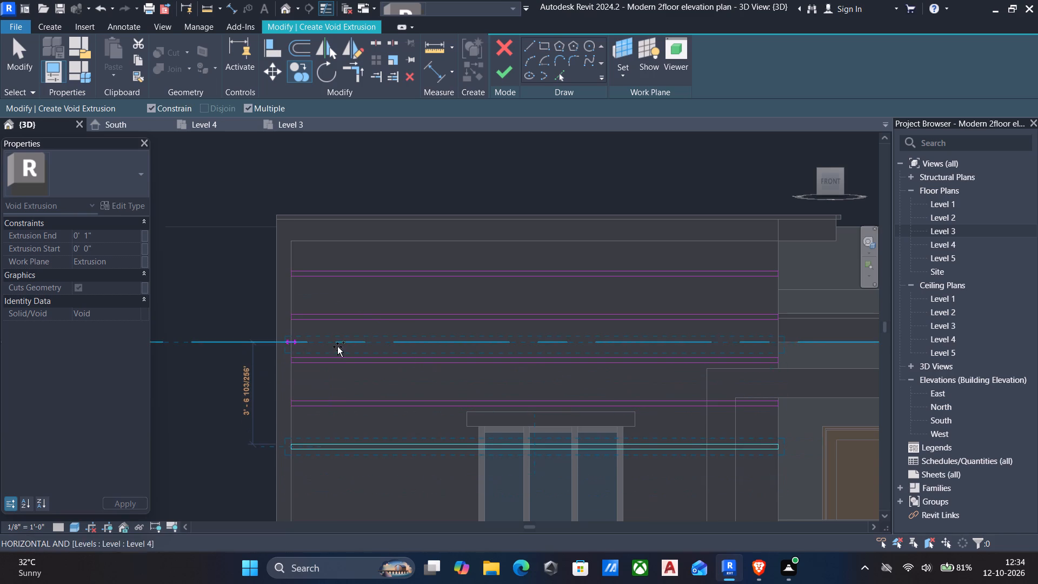
pyautogui.moveTo(338, 346); pyautogui.dragTo(348, 283, button='middle')
pyautogui.middleClick(348, 283)
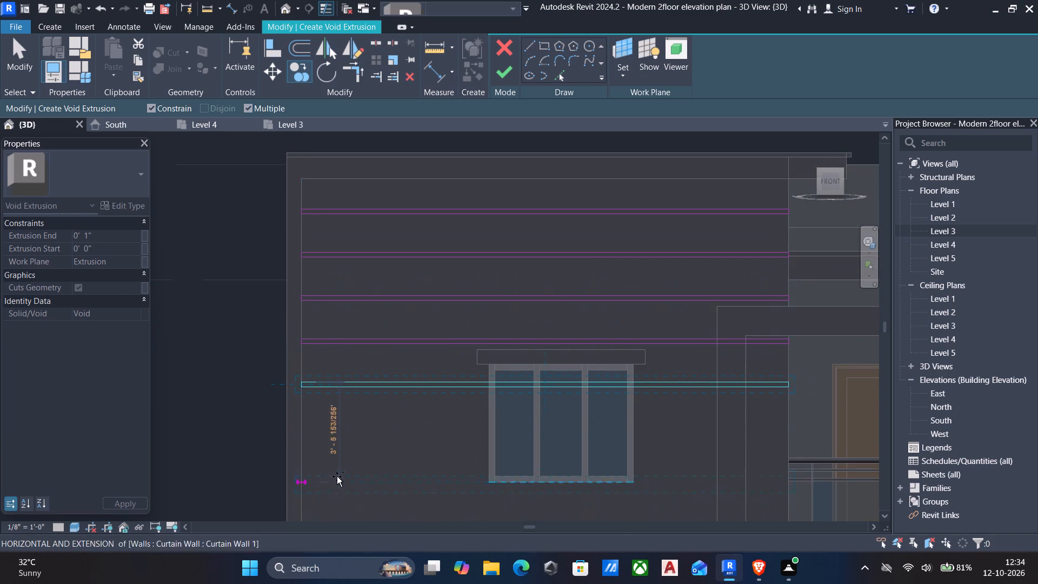
pyautogui.click(328, 425)
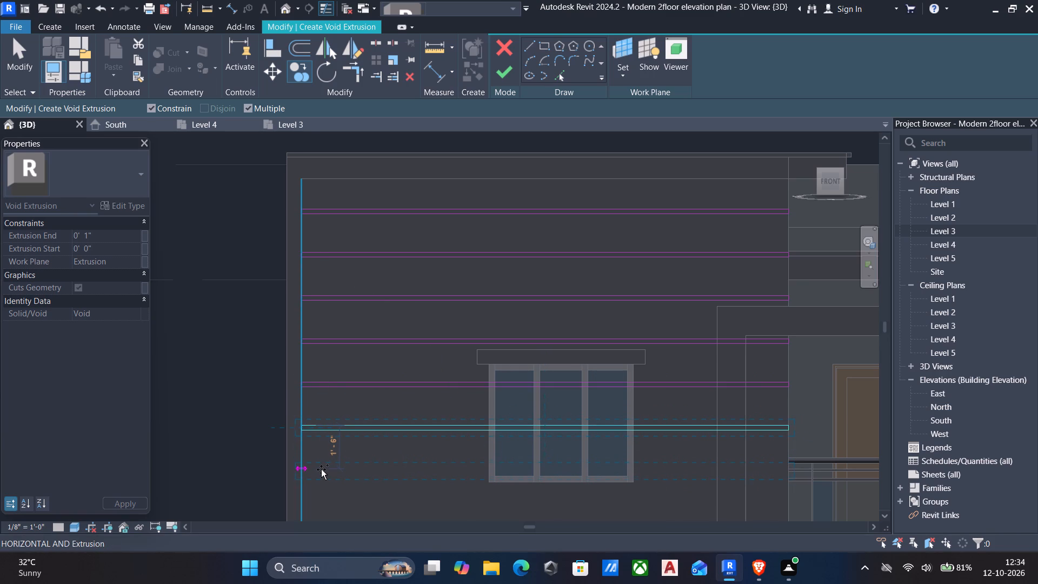
# Place two more copies of the rectangle at about 1' 6" spacing, with the last one just below the upper window.
pyautogui.click(321, 469)
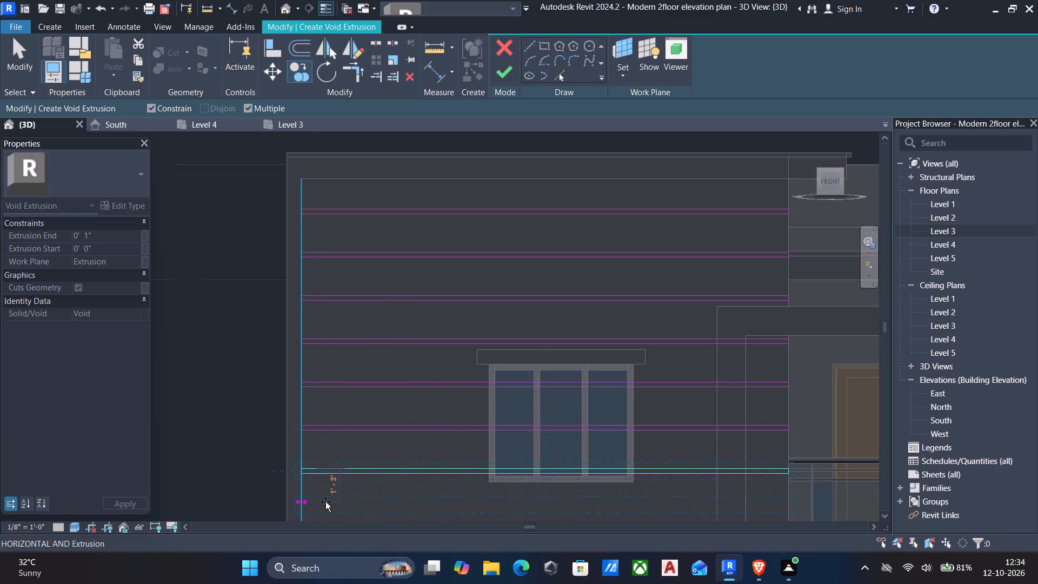
pyautogui.moveTo(327, 501); pyautogui.dragTo(341, 415, button='middle')
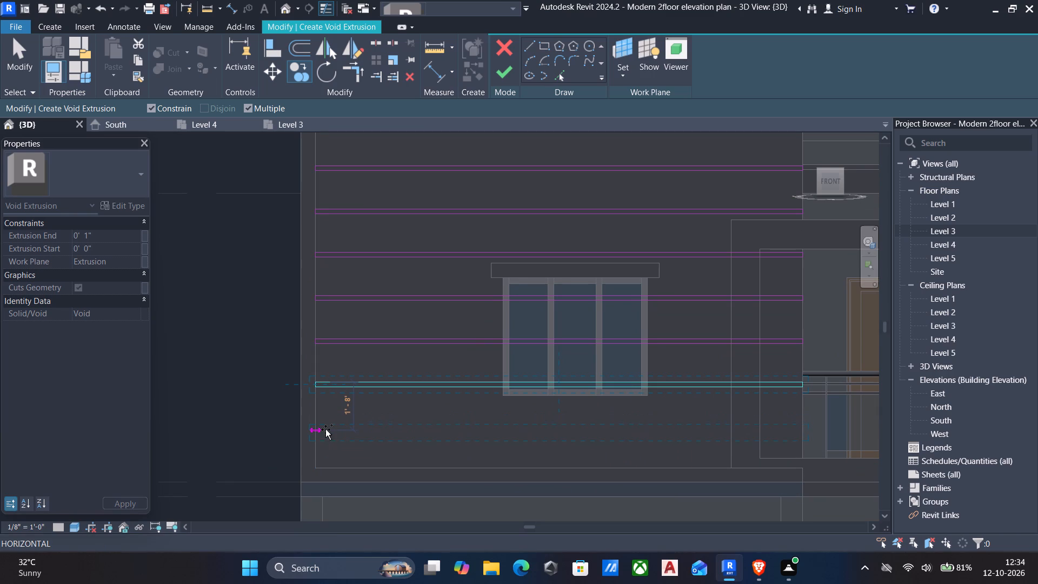
pyautogui.click(328, 426)
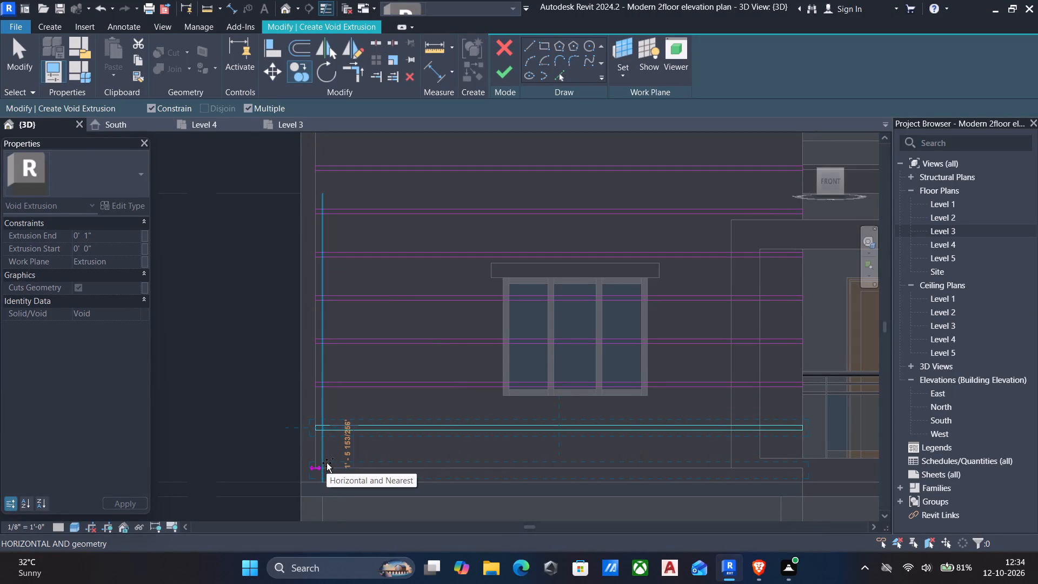
pyautogui.press('Escape')
pyautogui.press('Escape')
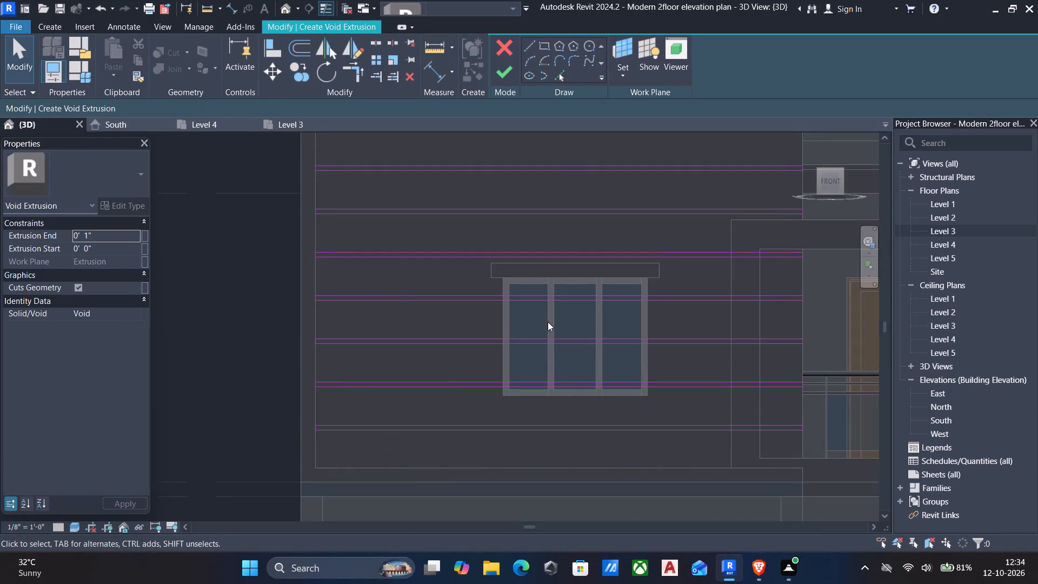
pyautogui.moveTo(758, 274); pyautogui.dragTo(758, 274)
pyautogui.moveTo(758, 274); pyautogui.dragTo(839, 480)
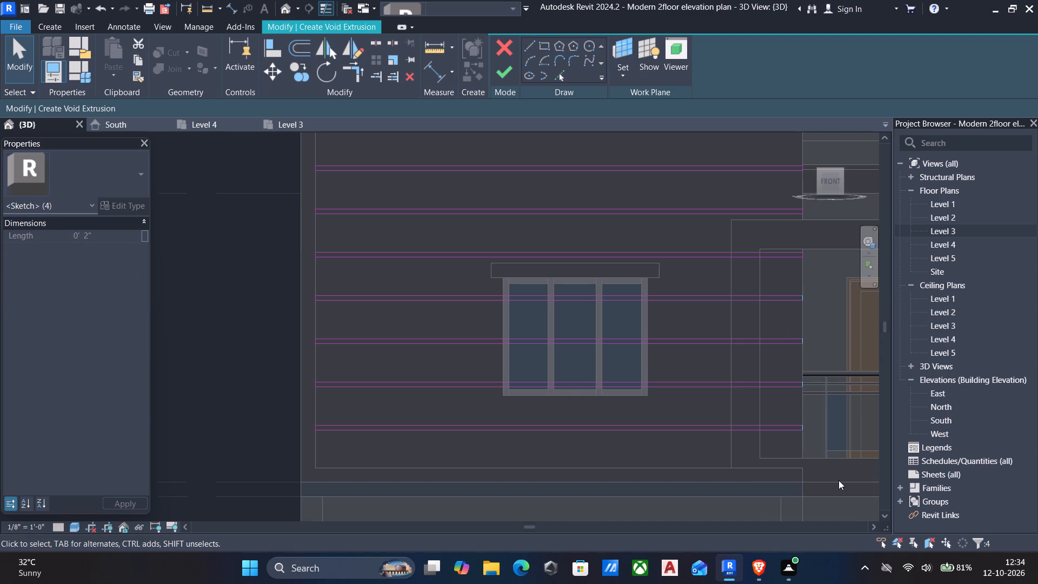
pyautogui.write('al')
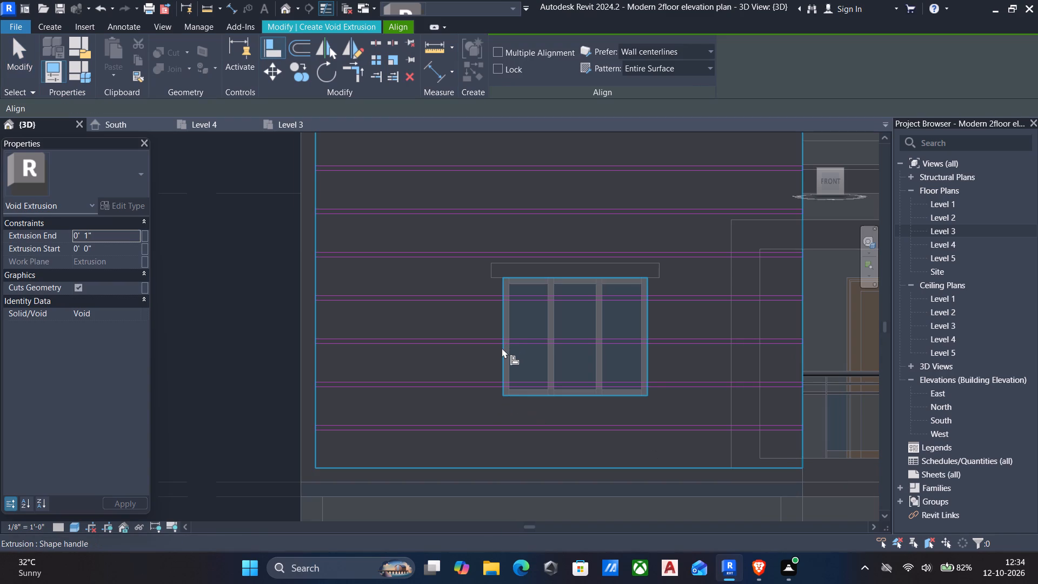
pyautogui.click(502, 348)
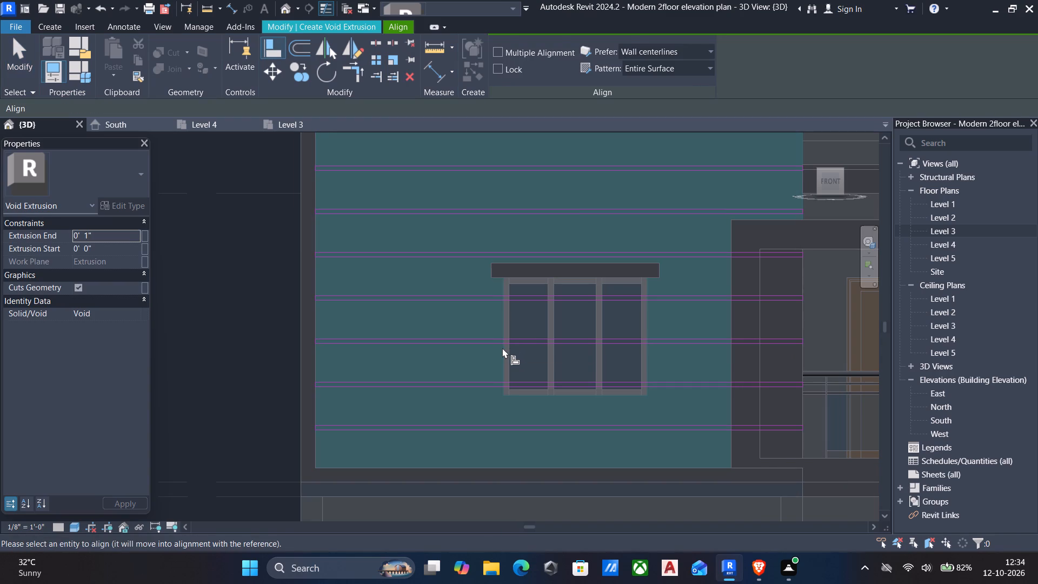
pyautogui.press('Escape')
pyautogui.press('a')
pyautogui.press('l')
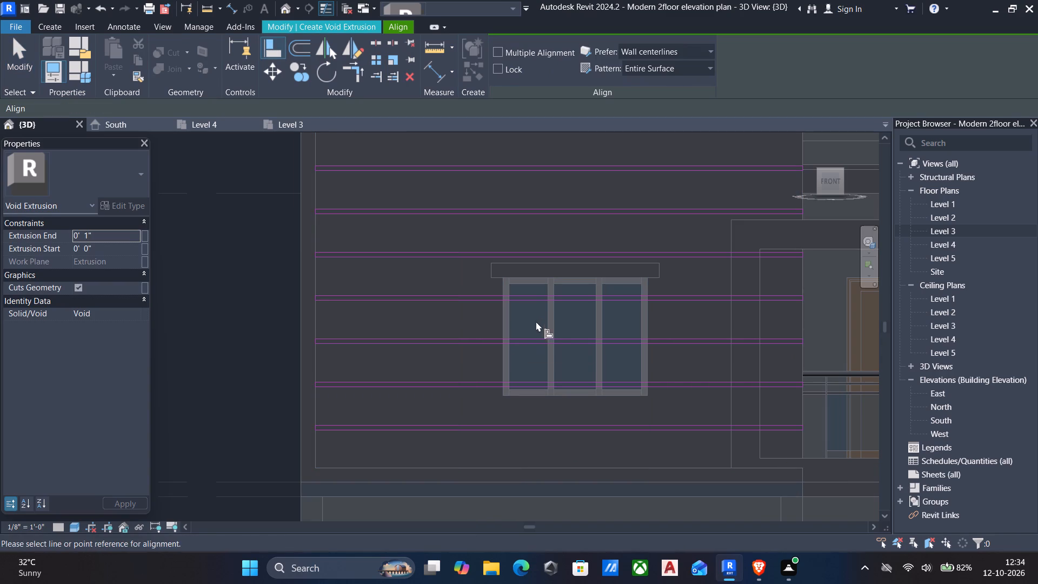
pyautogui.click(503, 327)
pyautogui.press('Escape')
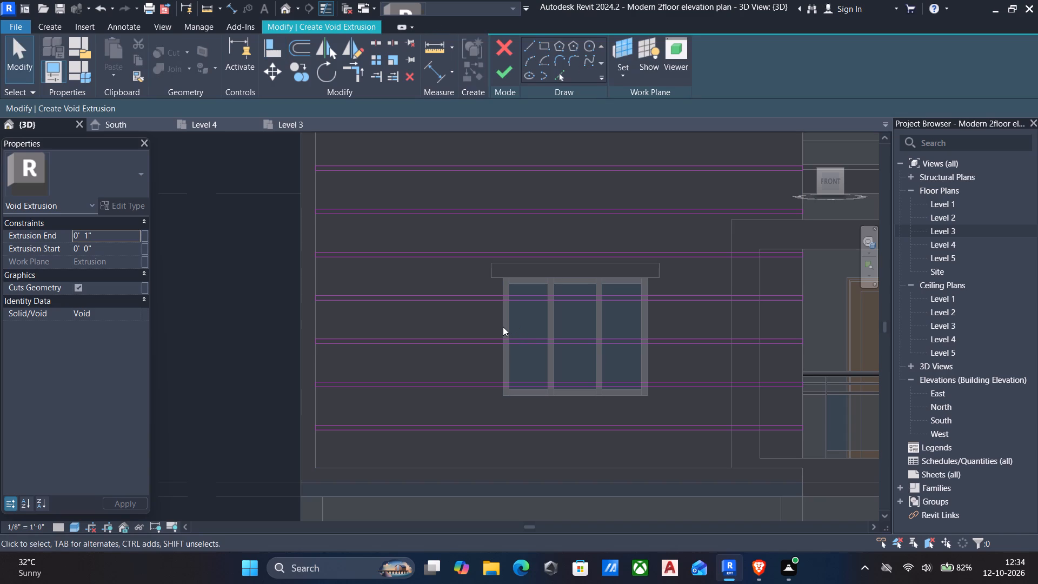
# Align the right end lines of the upper two rectangles crossing the window to the window frame's left edge.
pyautogui.write('al')
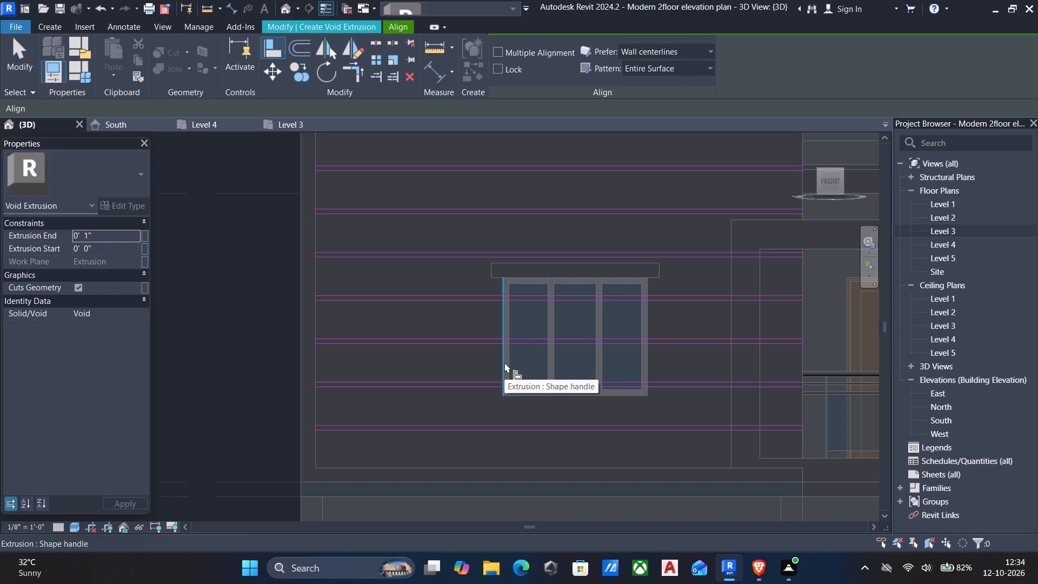
pyautogui.click(504, 362)
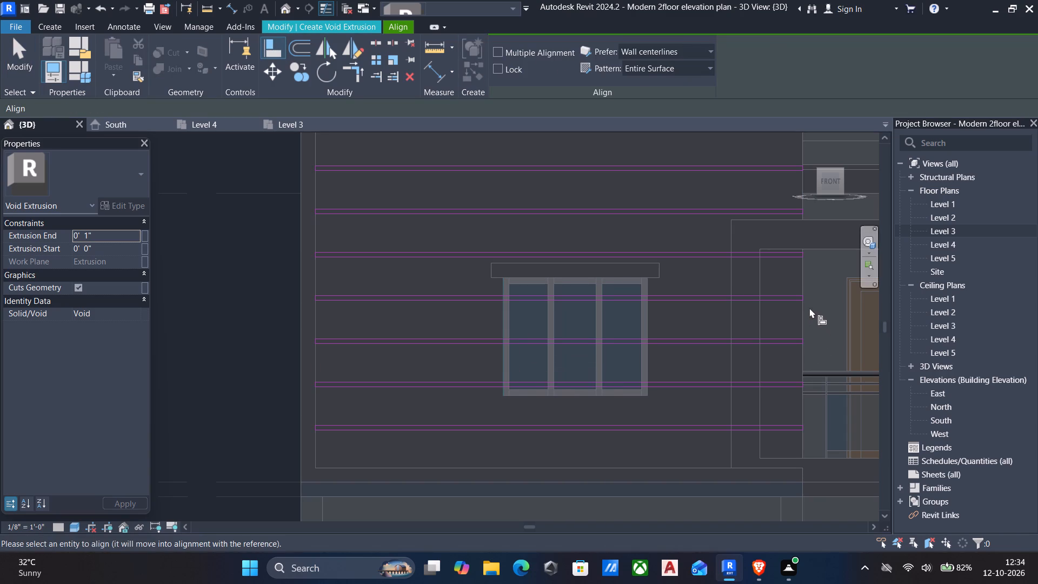
pyautogui.scroll(10, 808, 302)
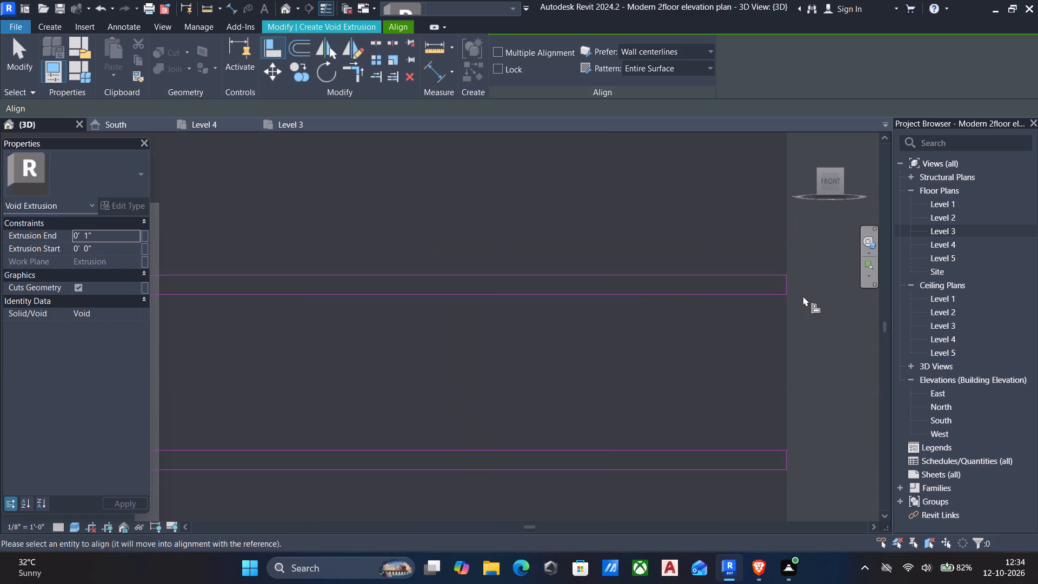
pyautogui.keyDown('ctrl'); pyautogui.click(787, 286); pyautogui.keyUp('ctrl')
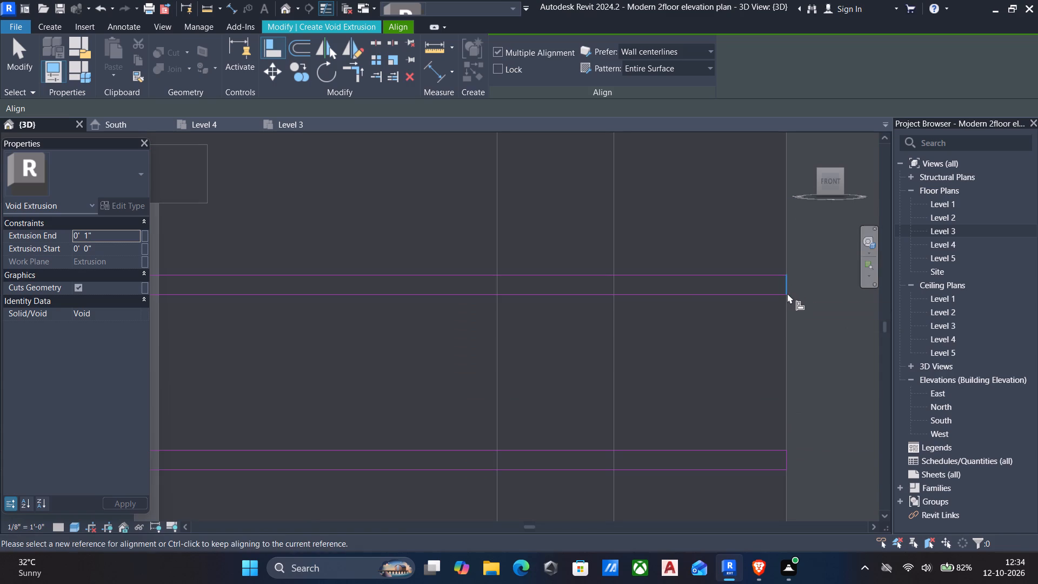
pyautogui.keyDown('ctrl'); pyautogui.click(788, 462); pyautogui.keyUp('ctrl')
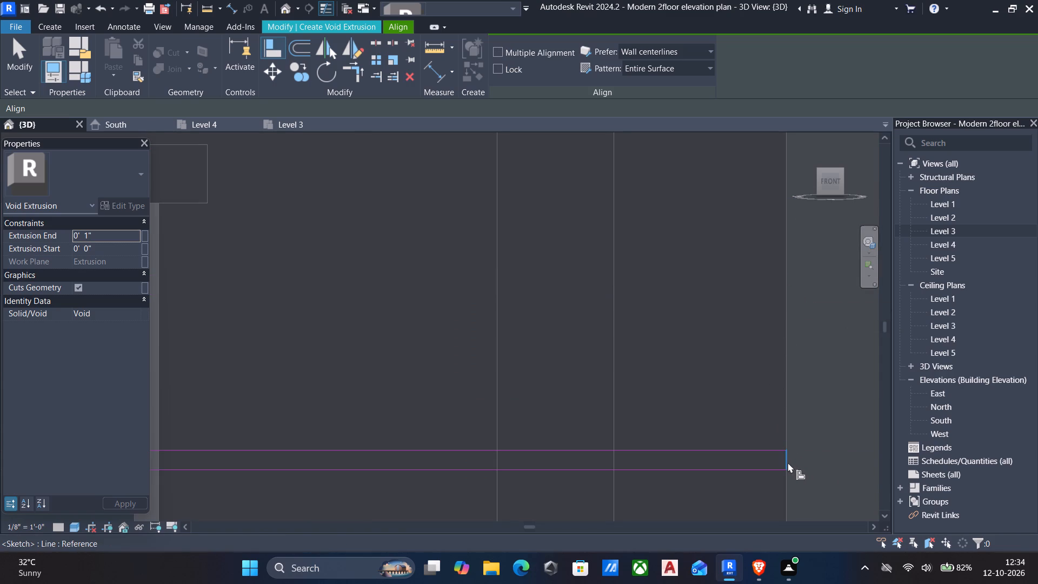
pyautogui.keyDown('ctrl'); pyautogui.click(788, 462); pyautogui.keyUp('ctrl')
# Align the right end lines of the two lowest rectangles to the same left edge of the window frame.
pyautogui.scroll(-7, 788, 462)
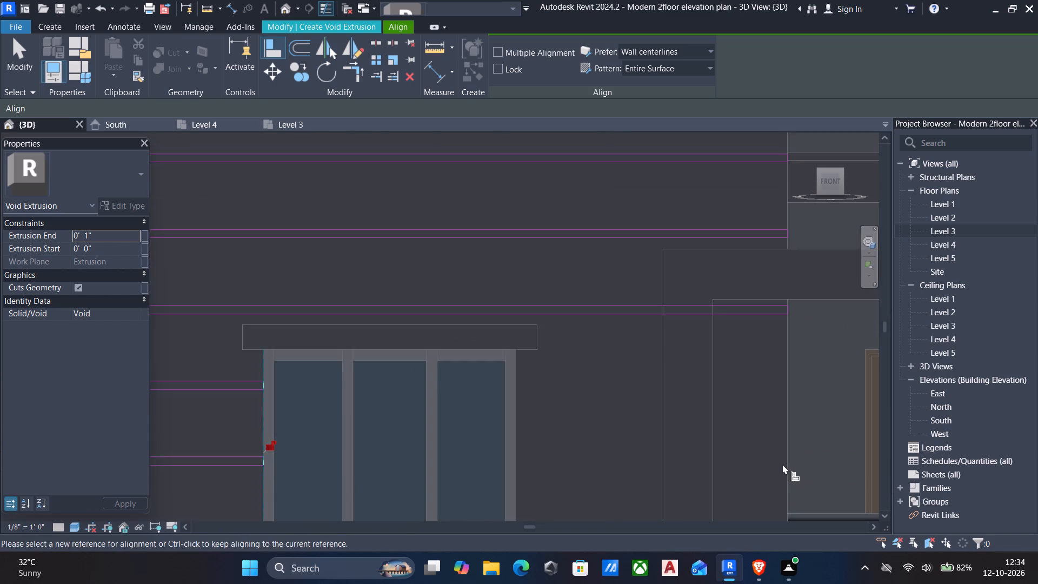
pyautogui.scroll(1, 769, 420)
pyautogui.moveTo(768, 427); pyautogui.dragTo(728, 327, button='middle')
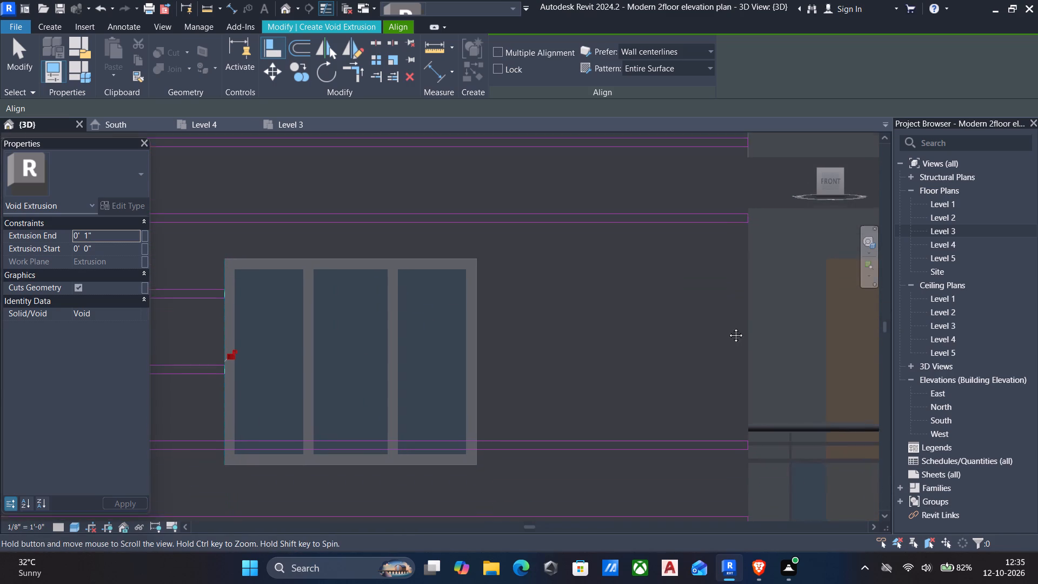
pyautogui.moveTo(728, 327); pyautogui.dragTo(724, 318, button='middle')
pyautogui.scroll(6, 748, 436)
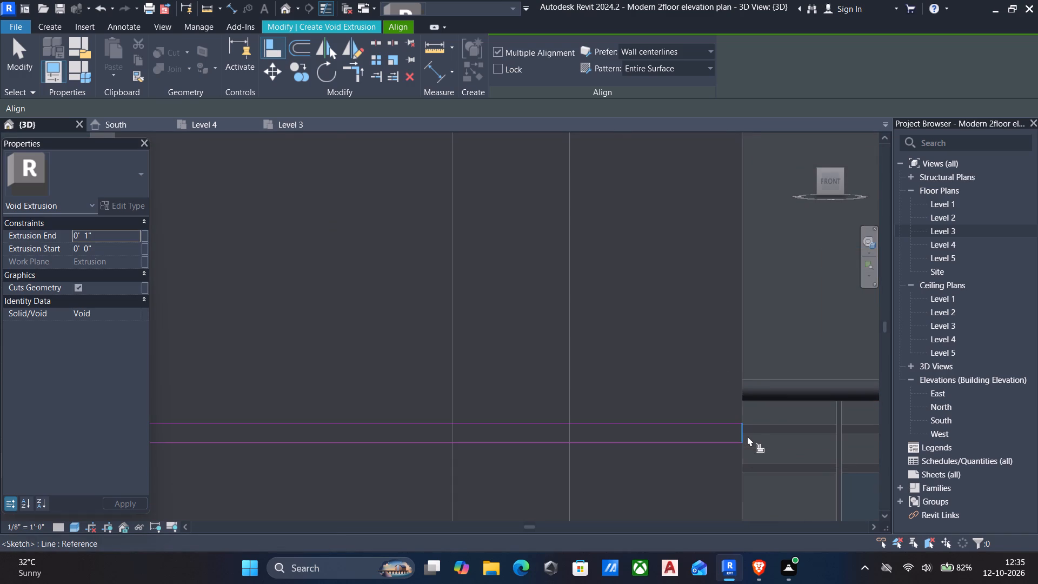
pyautogui.keyDown('ctrl'); pyautogui.click(742, 432); pyautogui.keyUp('ctrl')
pyautogui.scroll(-5, 742, 432)
pyautogui.moveTo(719, 457); pyautogui.dragTo(708, 354, button='middle')
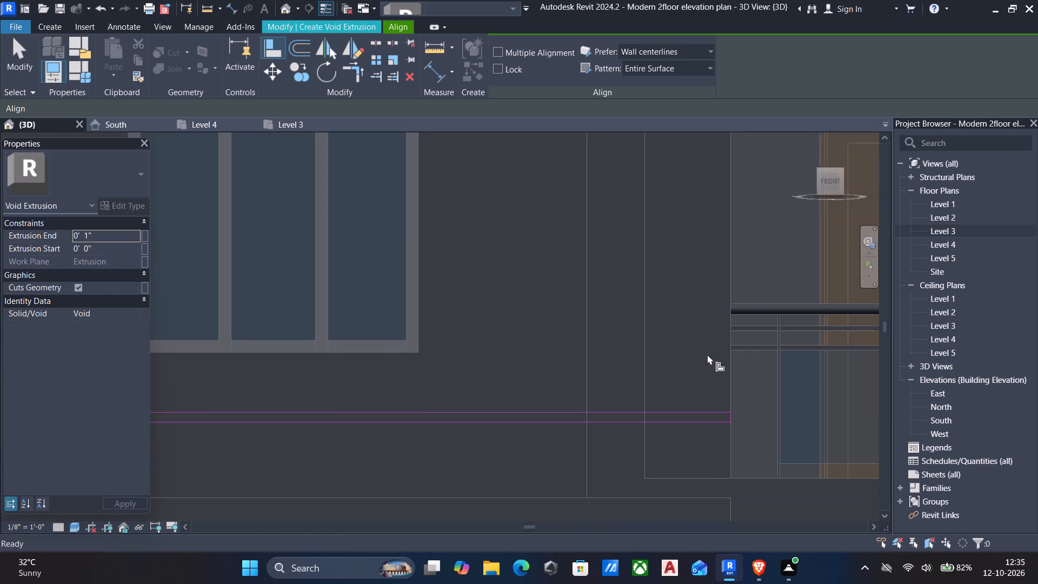
pyautogui.scroll(6, 730, 422)
pyautogui.keyDown('ctrl'); pyautogui.click(734, 405); pyautogui.keyUp('ctrl')
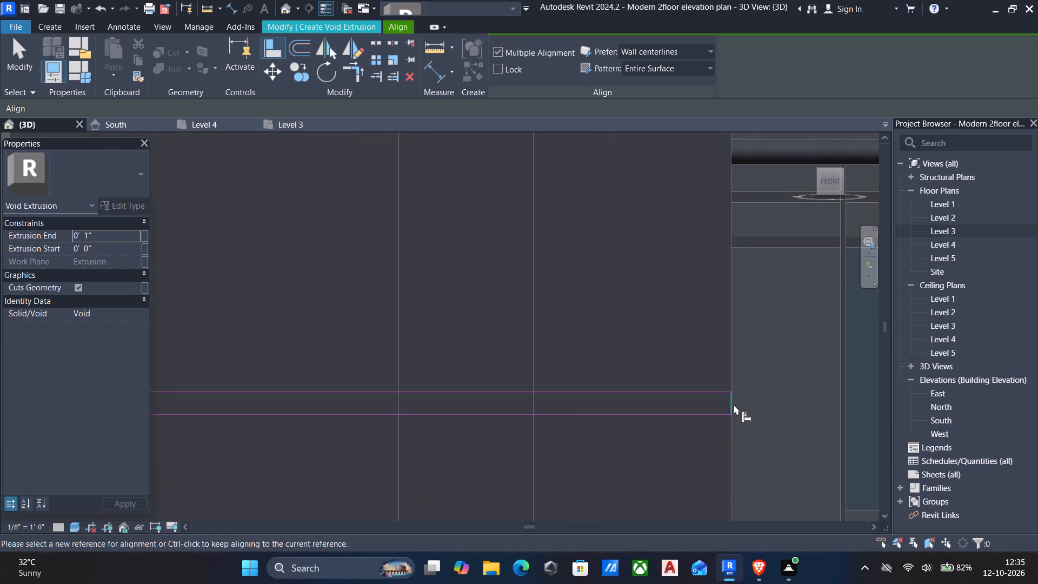
pyautogui.scroll(-7, 730, 405)
pyautogui.scroll(-6, 650, 409)
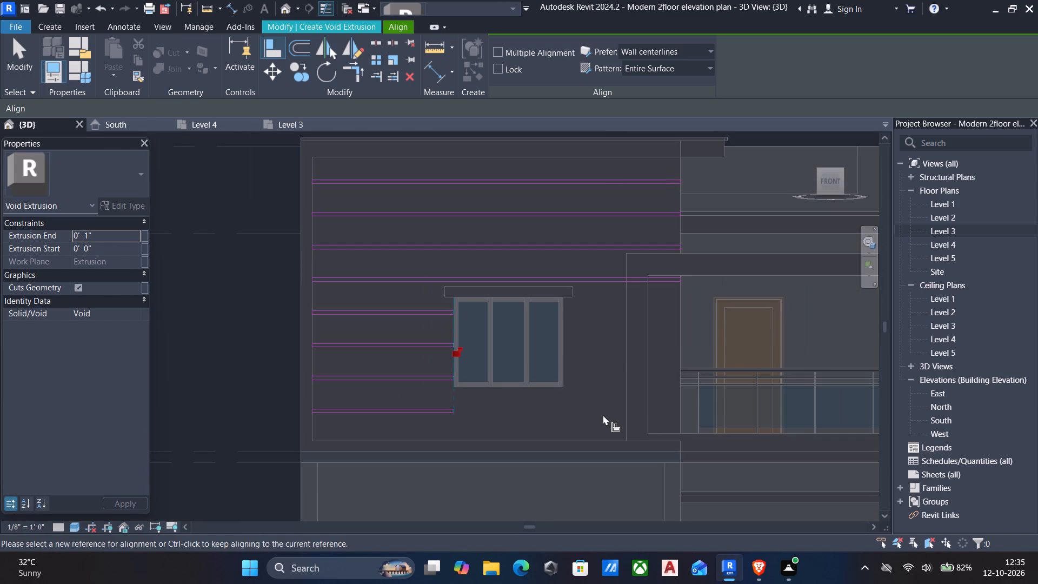
pyautogui.press('Escape')
pyautogui.press('Escape')
# Copy the four shortened rectangles about 11' 6" horizontally so they start at the window frame's right edge.
pyautogui.moveTo(259, 294); pyautogui.dragTo(500, 464)
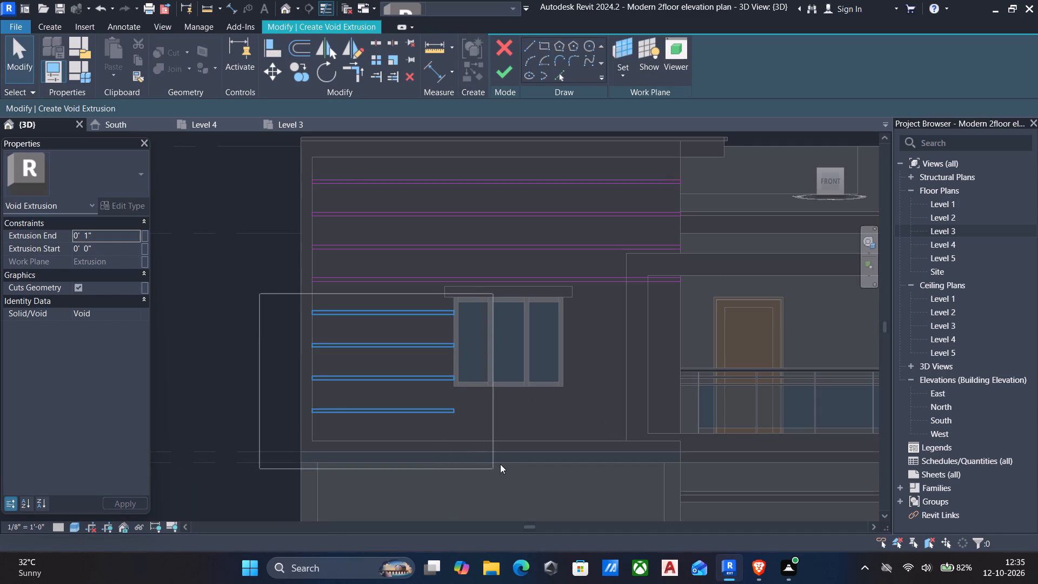
pyautogui.moveTo(500, 464); pyautogui.dragTo(507, 459)
pyautogui.press('c')
pyautogui.press('o')
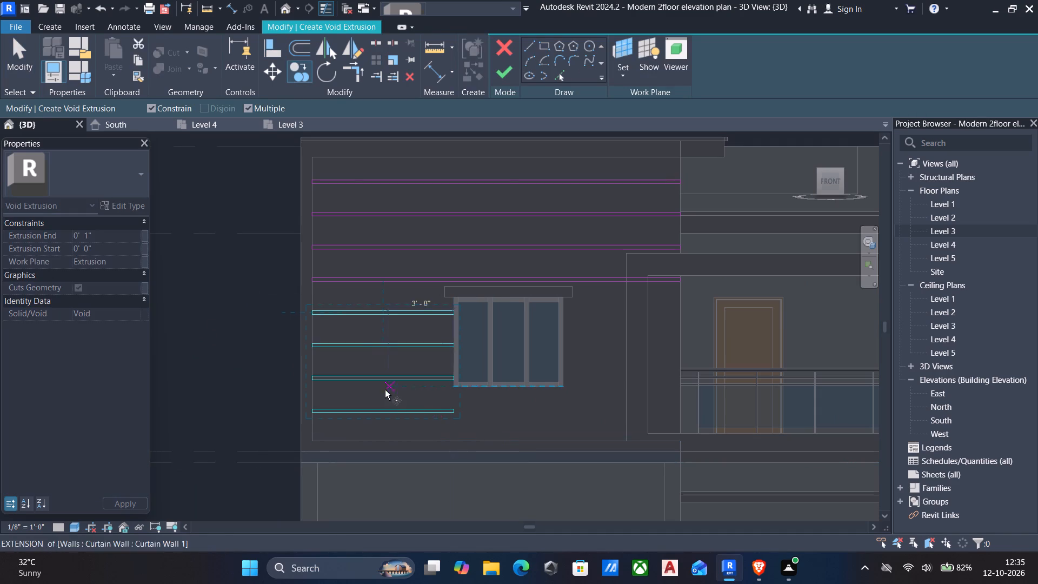
pyautogui.click(316, 309)
pyautogui.scroll(4, 562, 314)
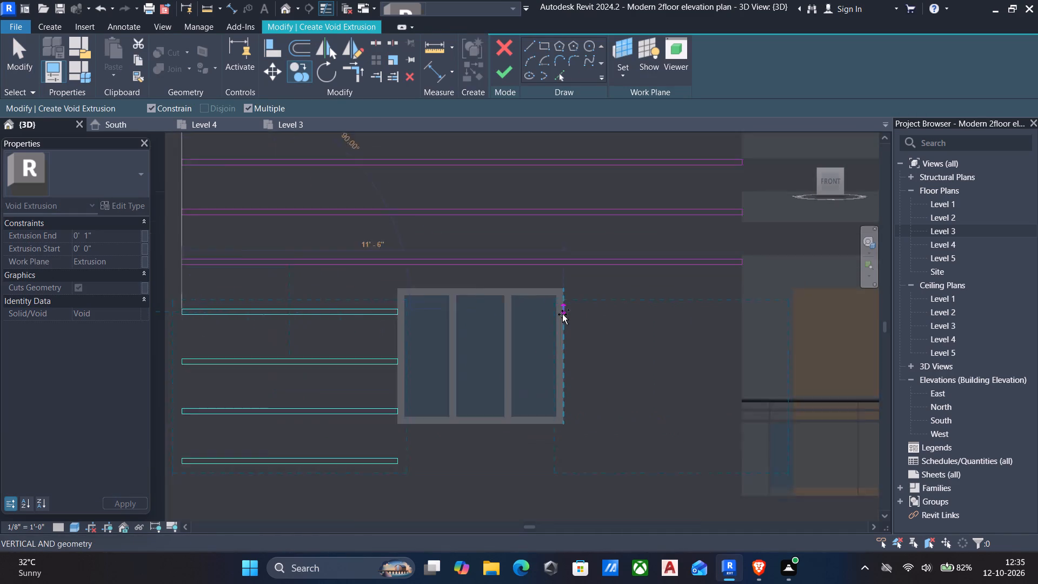
pyautogui.scroll(5, 562, 314)
pyautogui.click(562, 314)
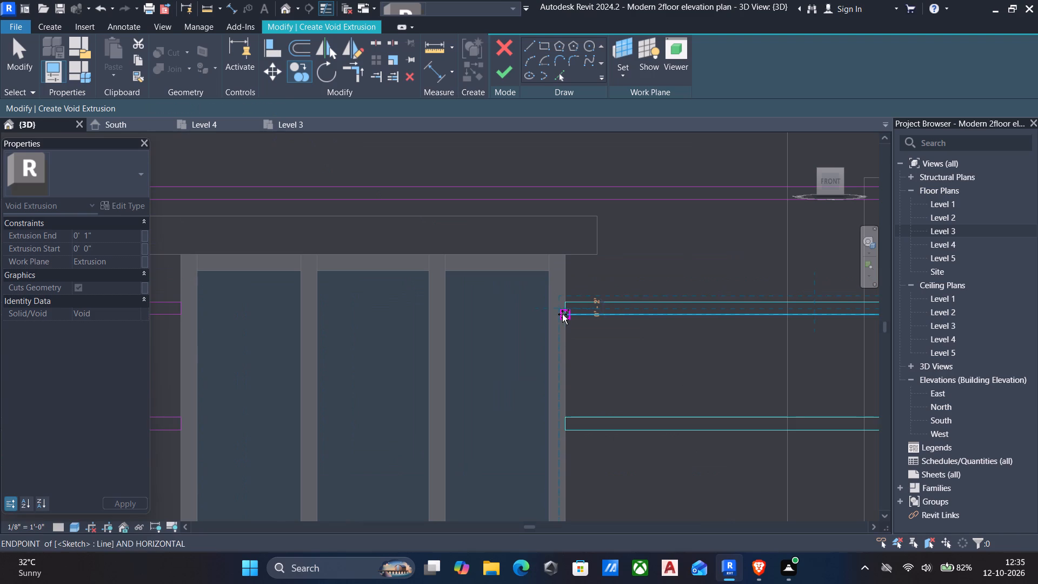
pyautogui.press('Escape')
pyautogui.scroll(-6, 611, 342)
pyautogui.press('Escape')
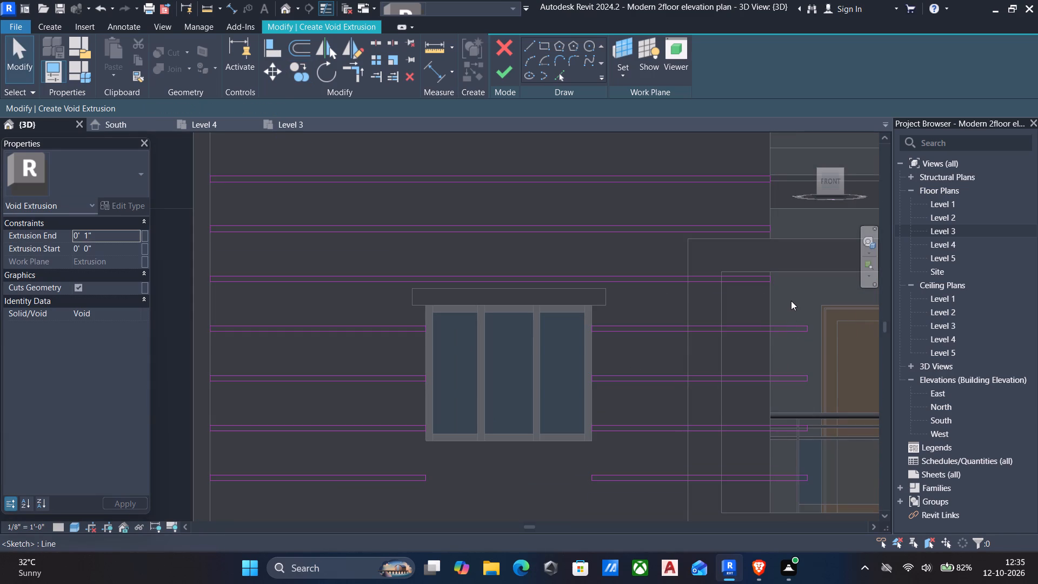
# Align the overshooting right ends of the upper two copied rectangles to the front wall's right edge.
pyautogui.press('a')
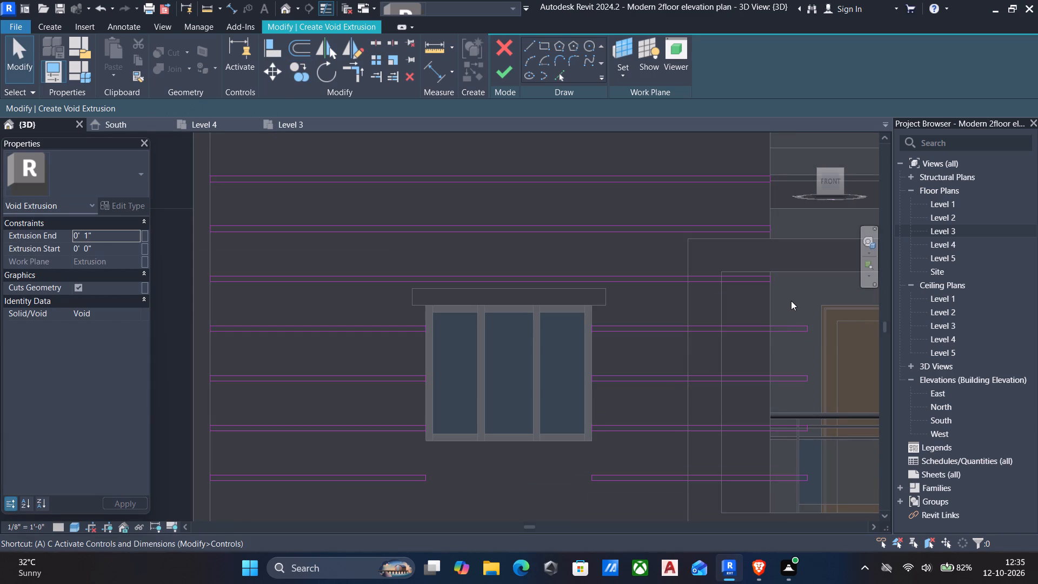
pyautogui.press('l')
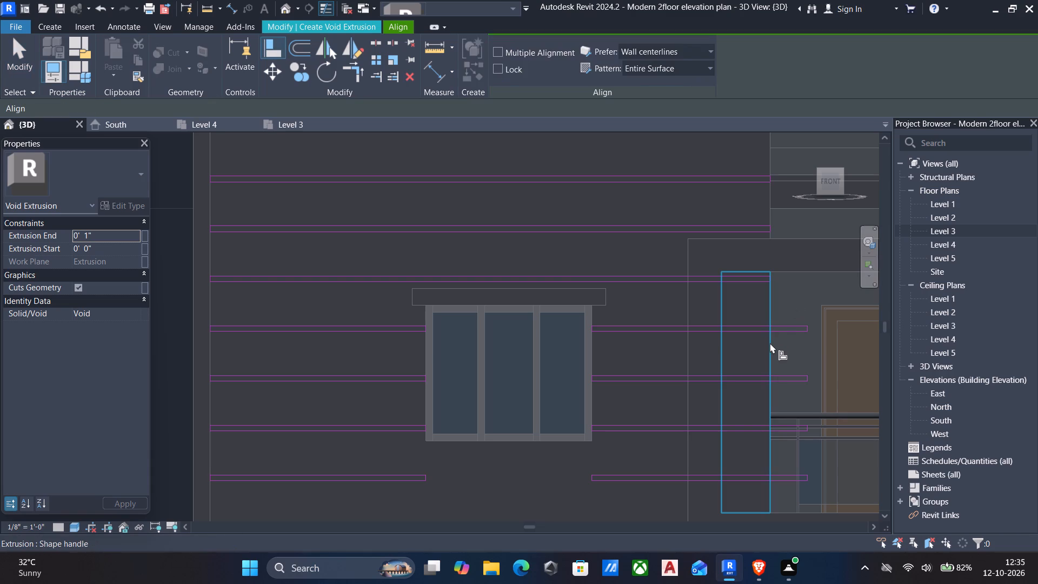
pyautogui.click(774, 342)
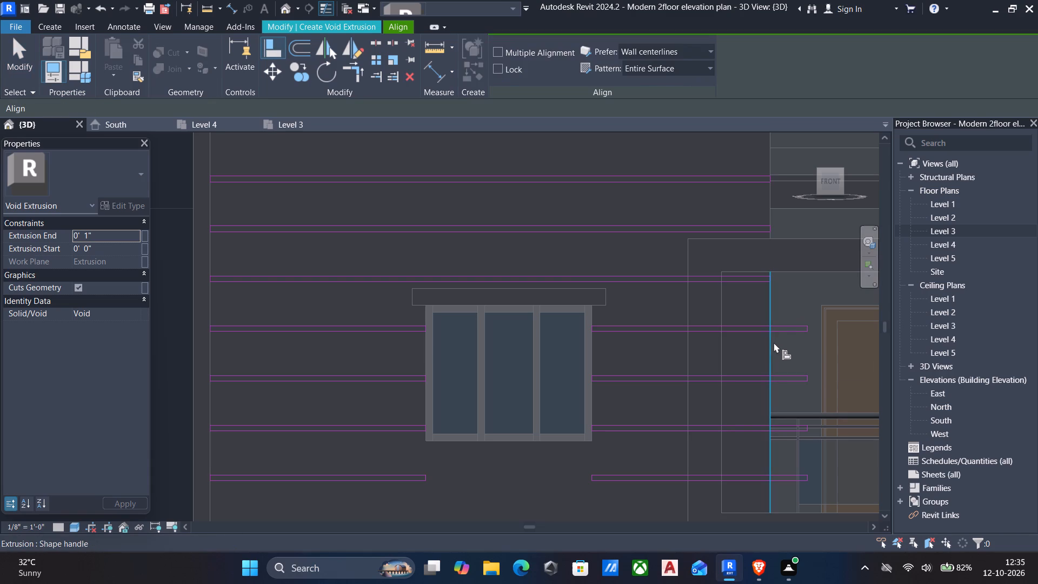
pyautogui.scroll(4, 806, 326)
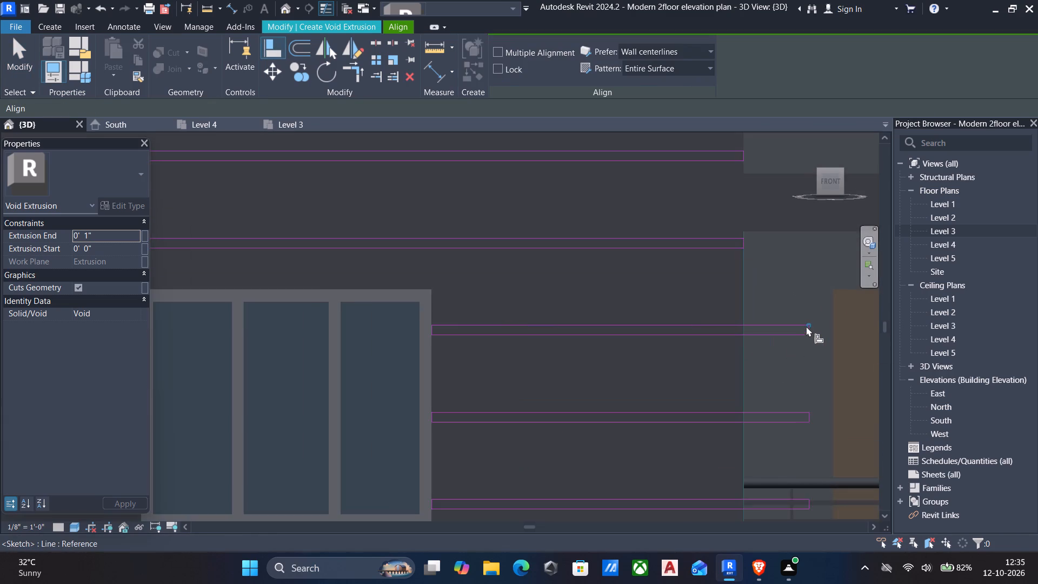
pyautogui.scroll(5, 810, 327)
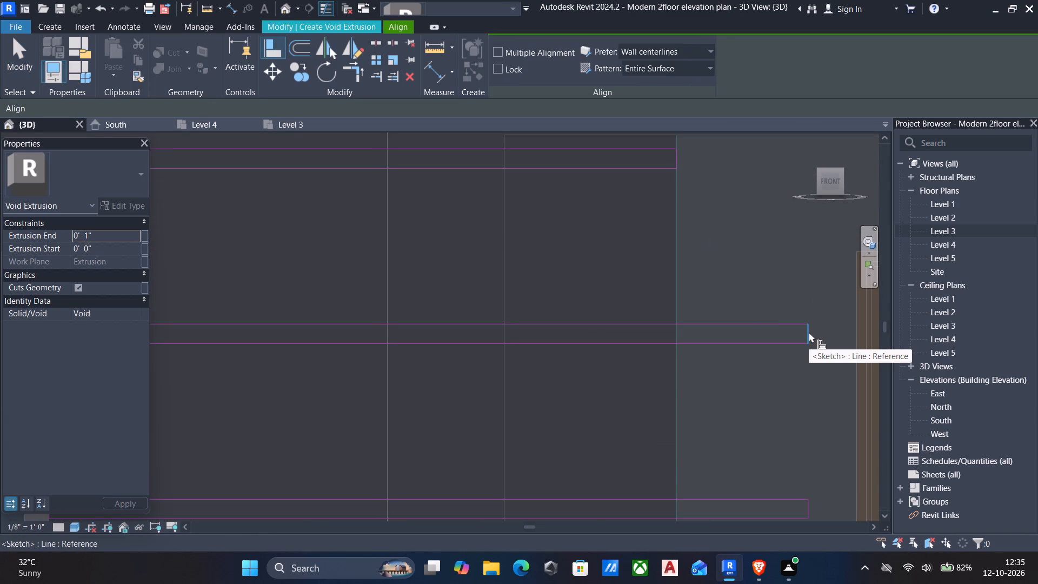
pyautogui.keyDown('ctrl'); pyautogui.click(809, 332); pyautogui.keyUp('ctrl')
pyautogui.scroll(-5, 810, 421)
pyautogui.scroll(4, 810, 545)
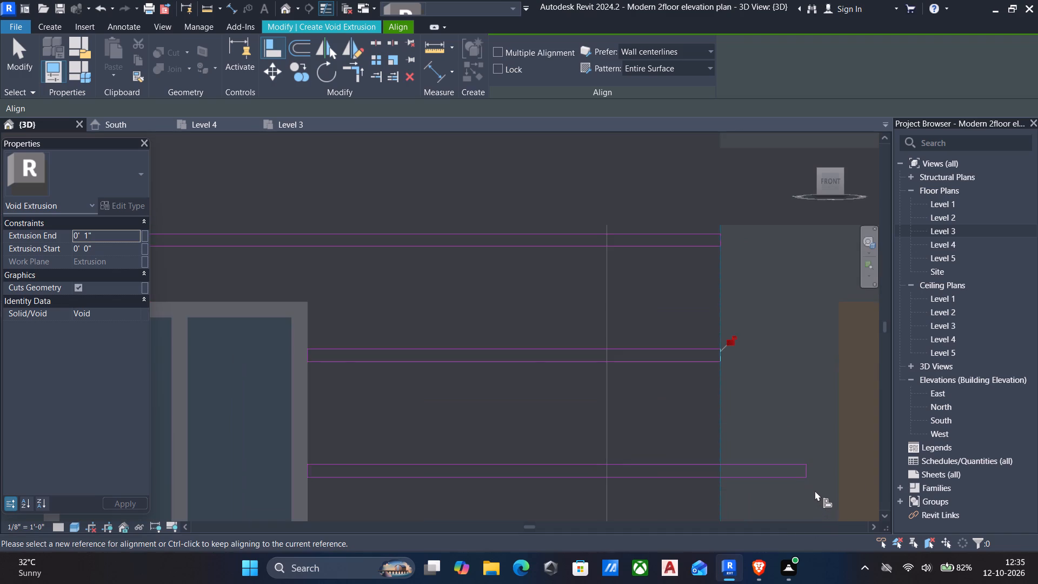
pyautogui.scroll(5, 813, 477)
pyautogui.keyDown('ctrl'); pyautogui.click(802, 461); pyautogui.keyUp('ctrl')
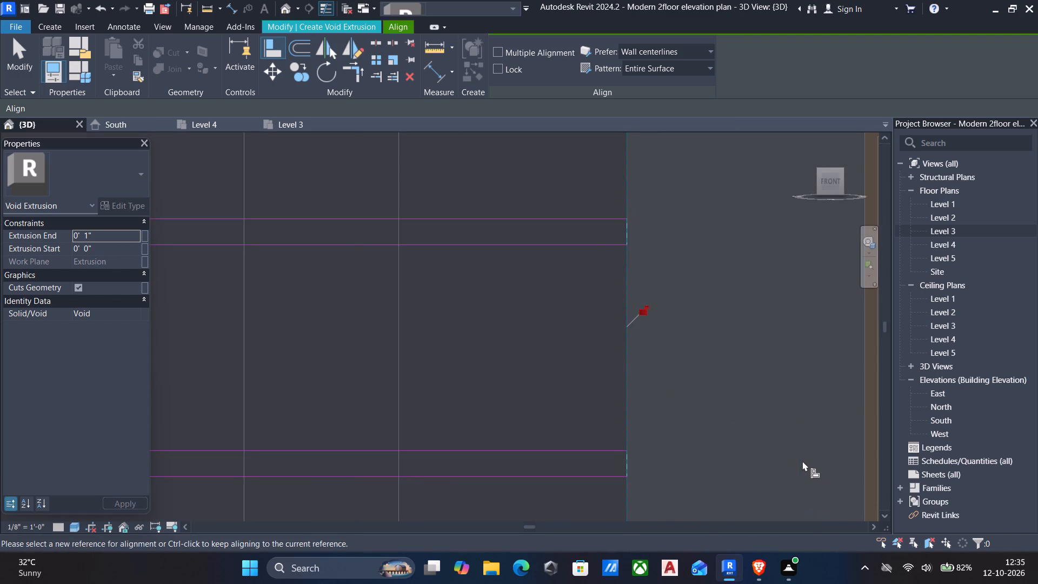
# Align the right ends of the two lowest copied rectangles to the same right edge of the front wall.
pyautogui.scroll(-6, 802, 461)
pyautogui.moveTo(791, 467); pyautogui.dragTo(772, 379, button='middle')
pyautogui.scroll(4, 786, 472)
pyautogui.keyDown('ctrl'); pyautogui.click(784, 475); pyautogui.keyUp('ctrl')
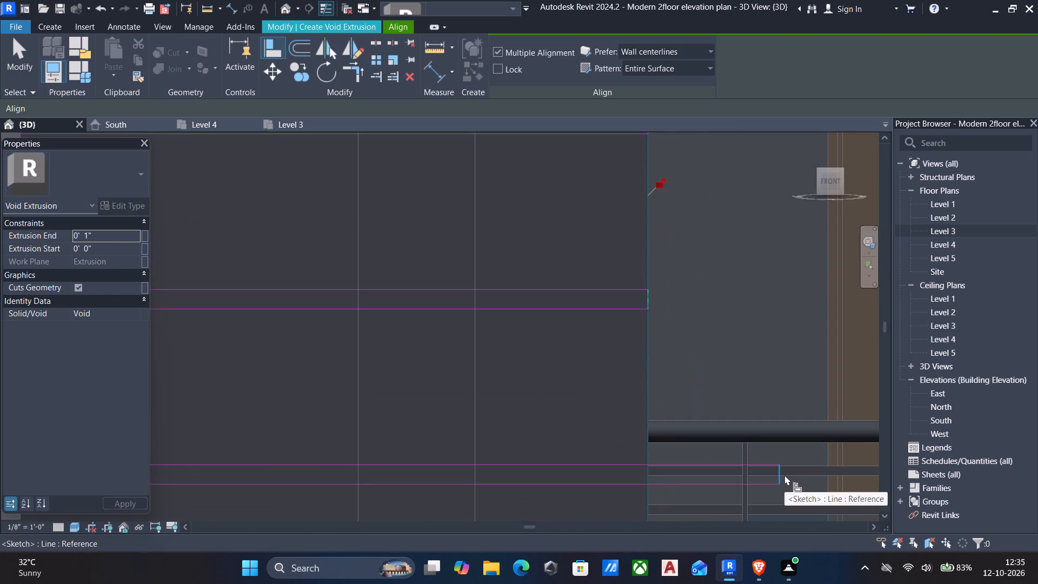
pyautogui.scroll(-6, 784, 475)
pyautogui.moveTo(775, 402); pyautogui.dragTo(754, 383, button='middle')
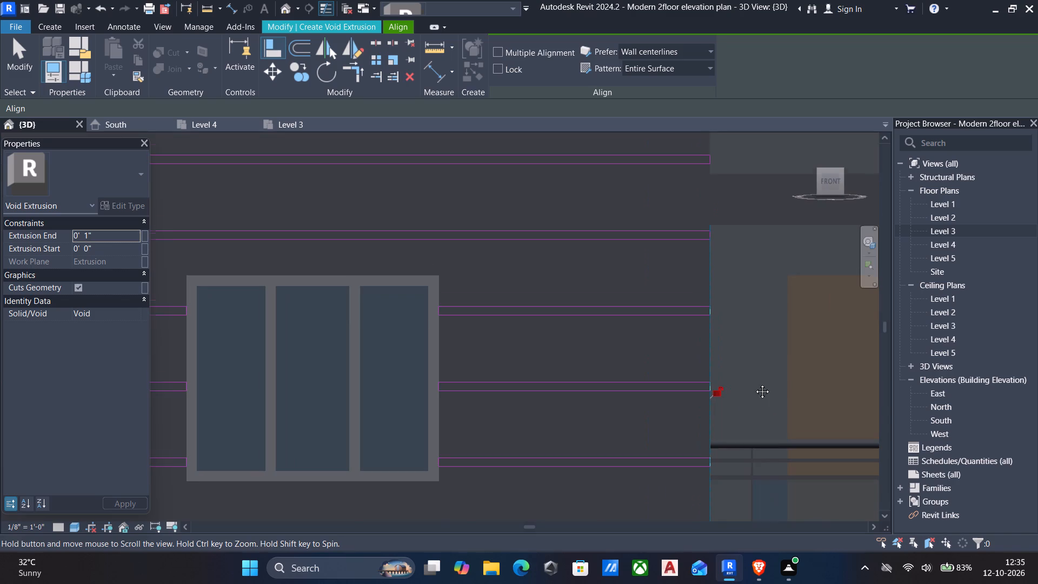
pyautogui.moveTo(754, 383); pyautogui.dragTo(630, 169, button='middle')
pyautogui.scroll(10, 646, 312)
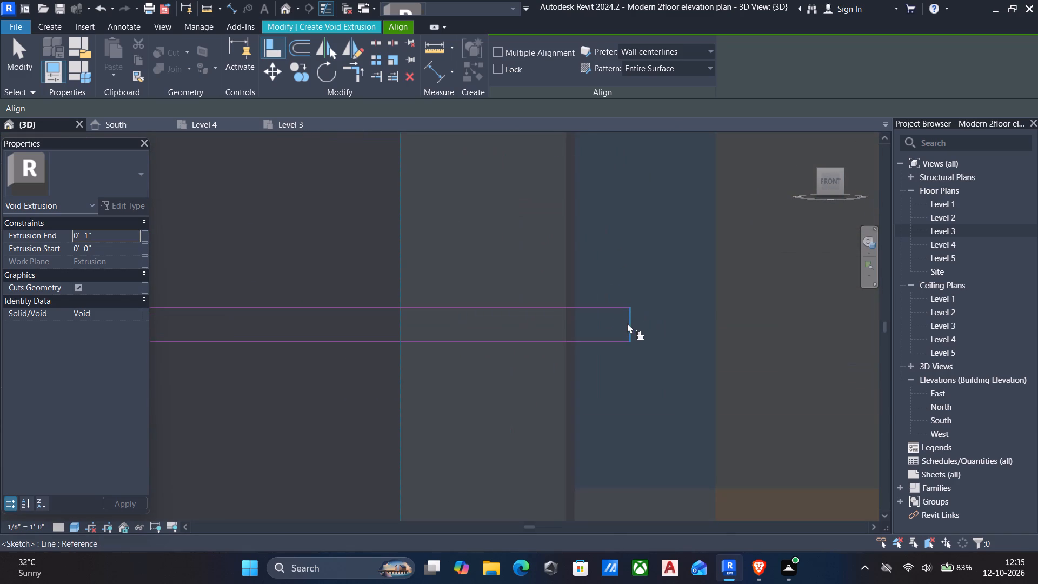
pyautogui.keyDown('ctrl'); pyautogui.click(628, 325); pyautogui.keyUp('ctrl')
pyautogui.scroll(-7, 625, 325)
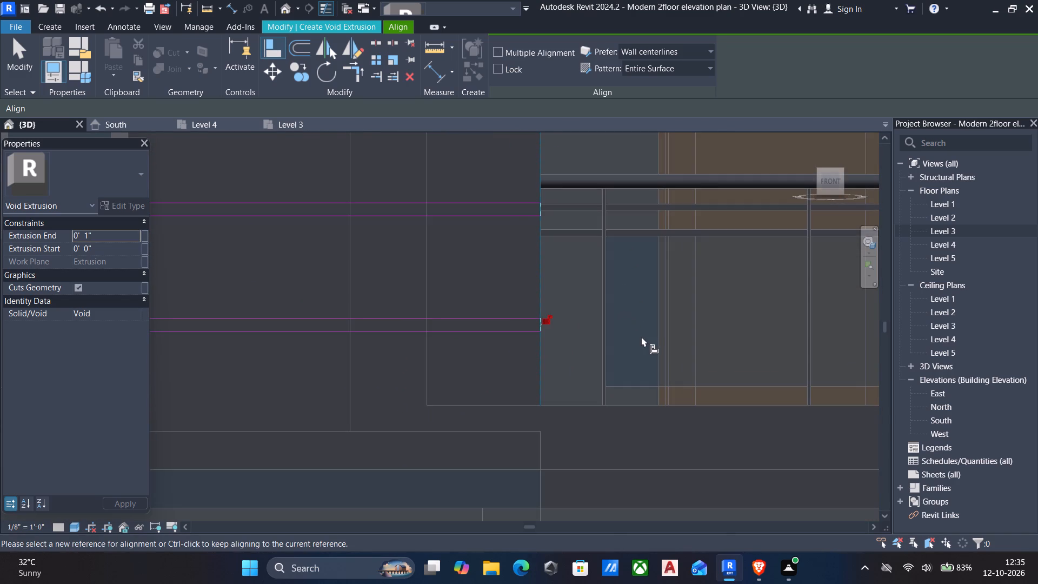
pyautogui.scroll(-6, 657, 341)
pyautogui.click(337, 27)
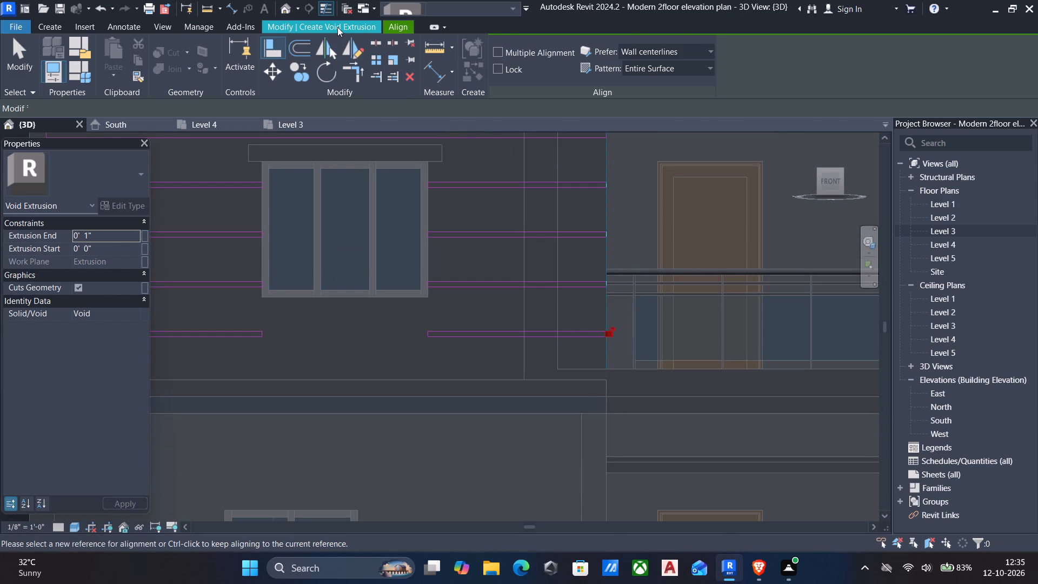
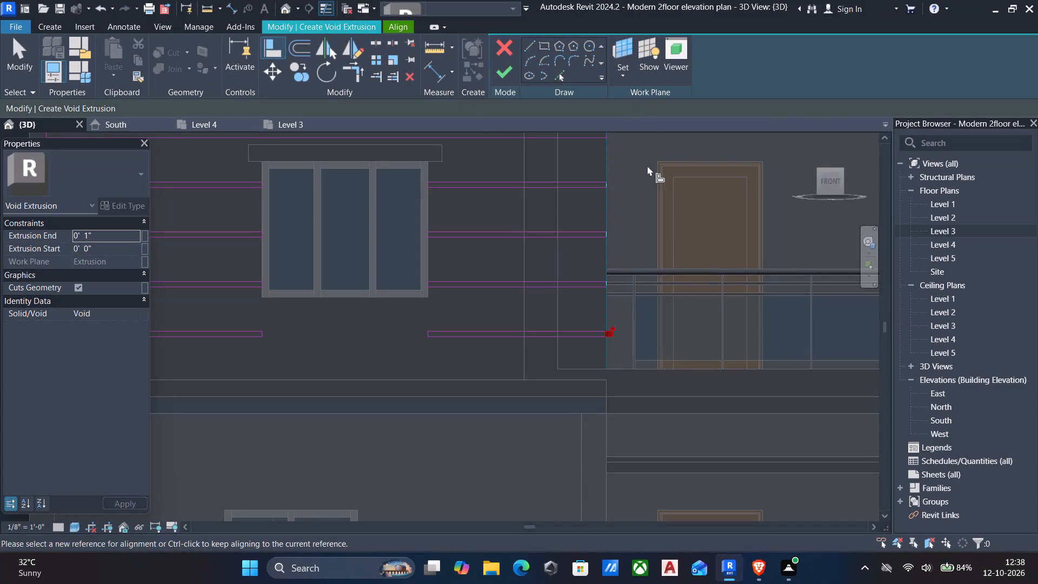
# Finish the void extrusion sketch with the groove rectangles on both sides of the upper window.
pyautogui.click(503, 65)
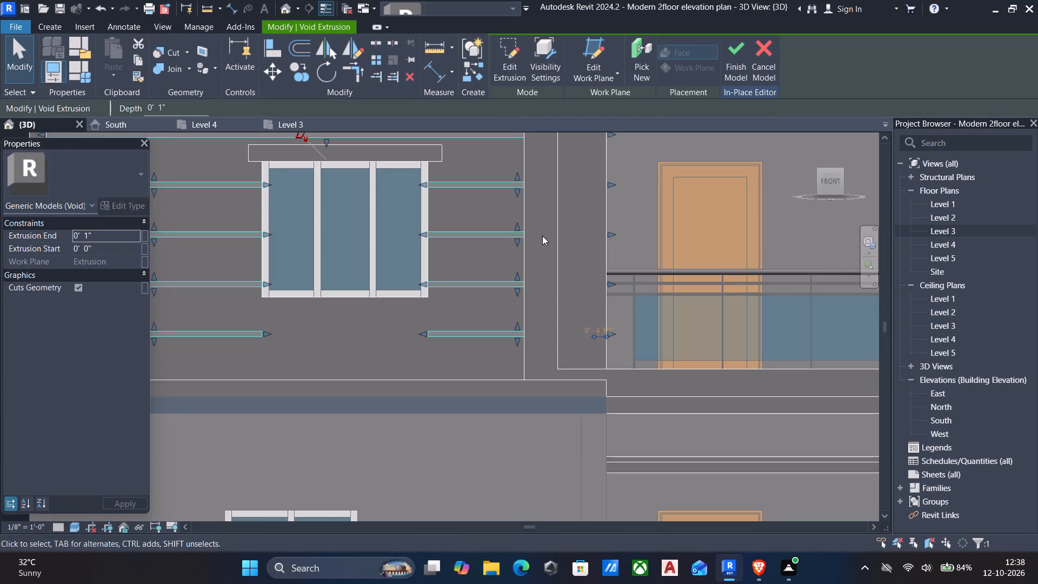
pyautogui.scroll(-1, 567, 253)
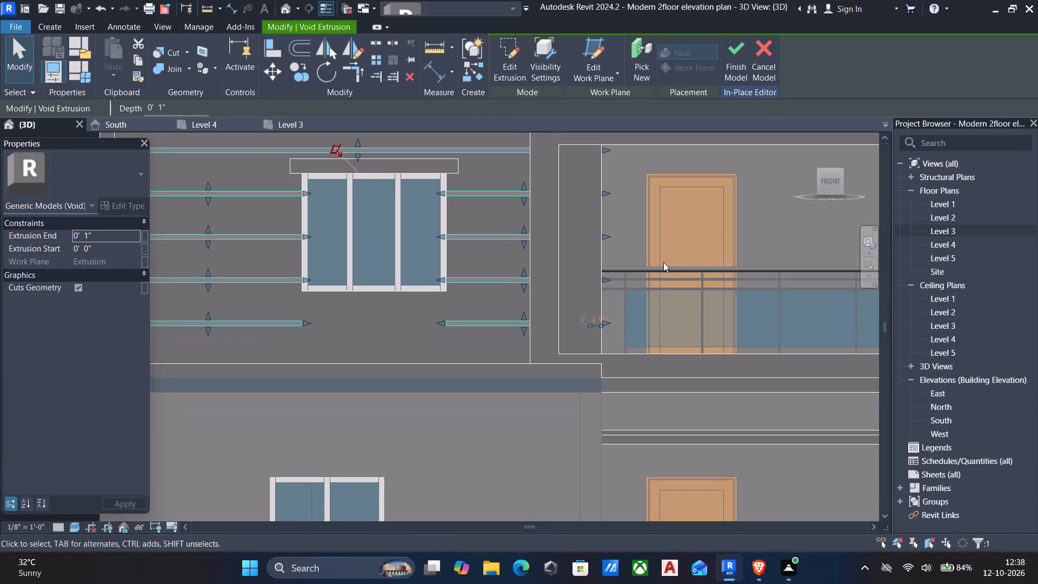
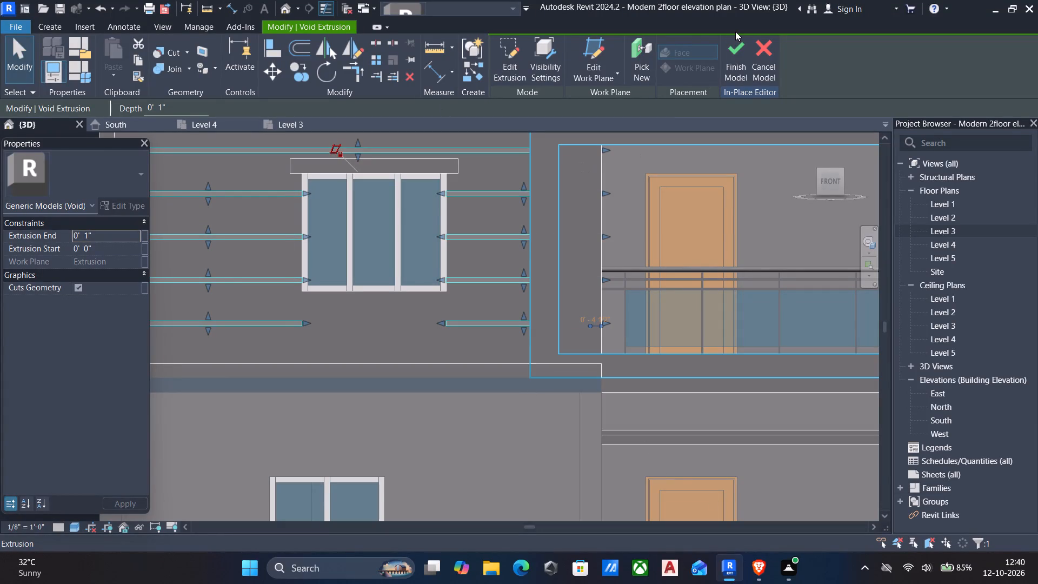
# Finish the in-place void model and dismiss the save reminder without saving.
pyautogui.click(735, 51)
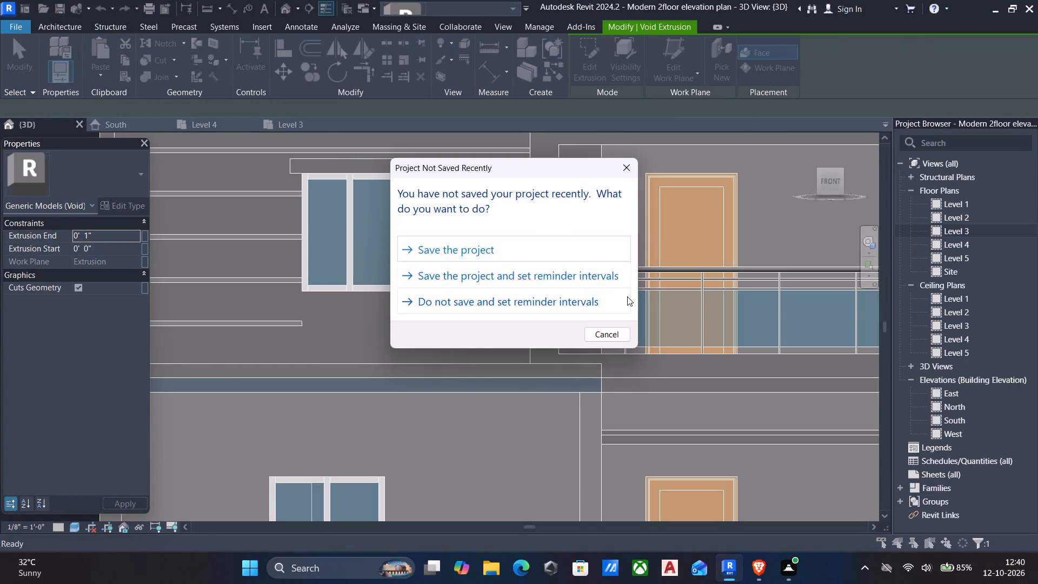
pyautogui.click(622, 334)
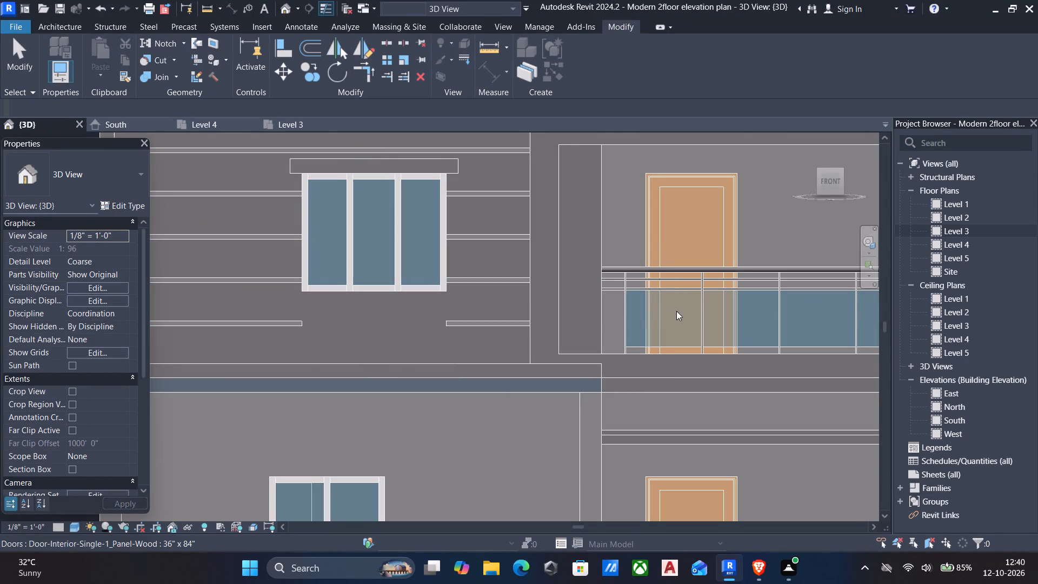
# Reopen the in-place groove model and edit the sketch of its void extrusion.
pyautogui.scroll(-4, 680, 316)
pyautogui.keyDown('shift'); pyautogui.moveTo(642, 326); pyautogui.dragTo(551, 380, button='middle'); pyautogui.keyUp('shift')
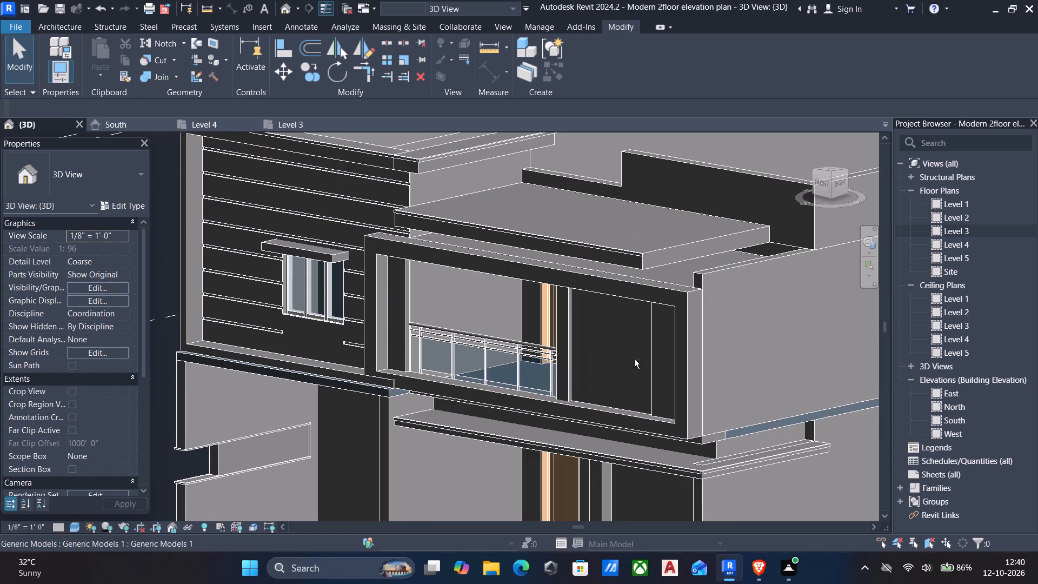
pyautogui.scroll(3, 286, 356)
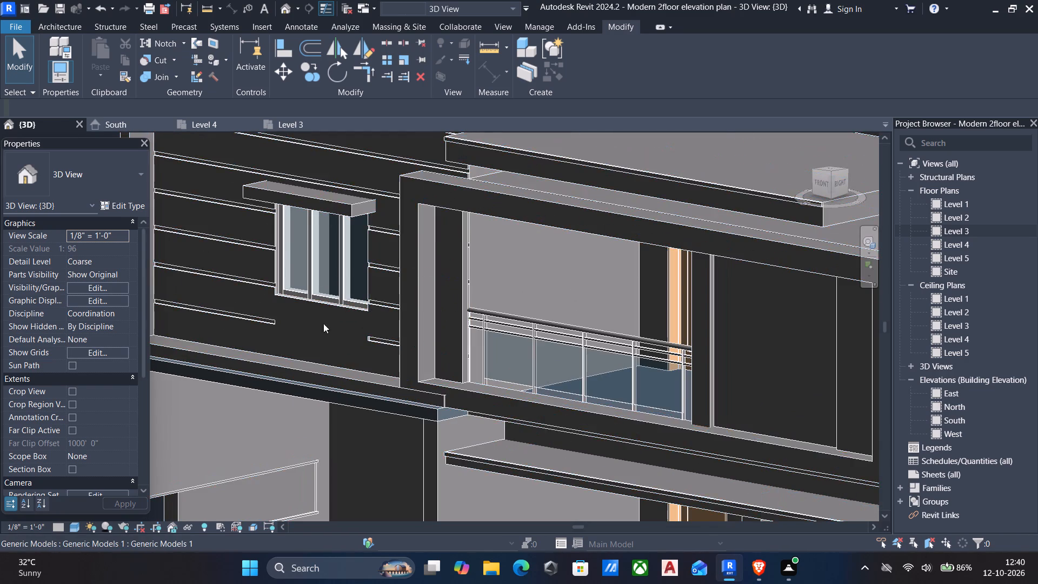
pyautogui.click(385, 339)
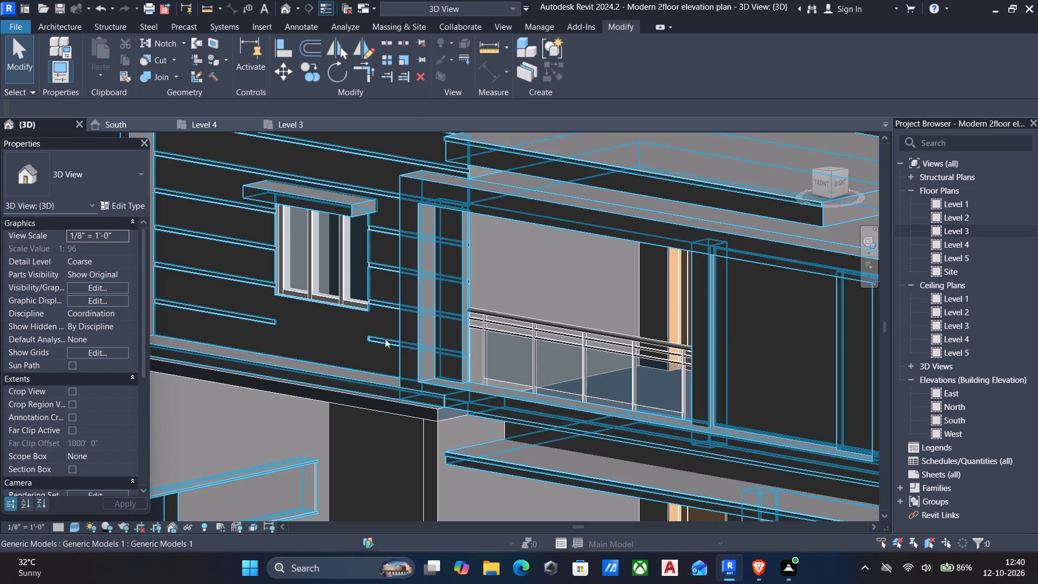
pyautogui.click(581, 67)
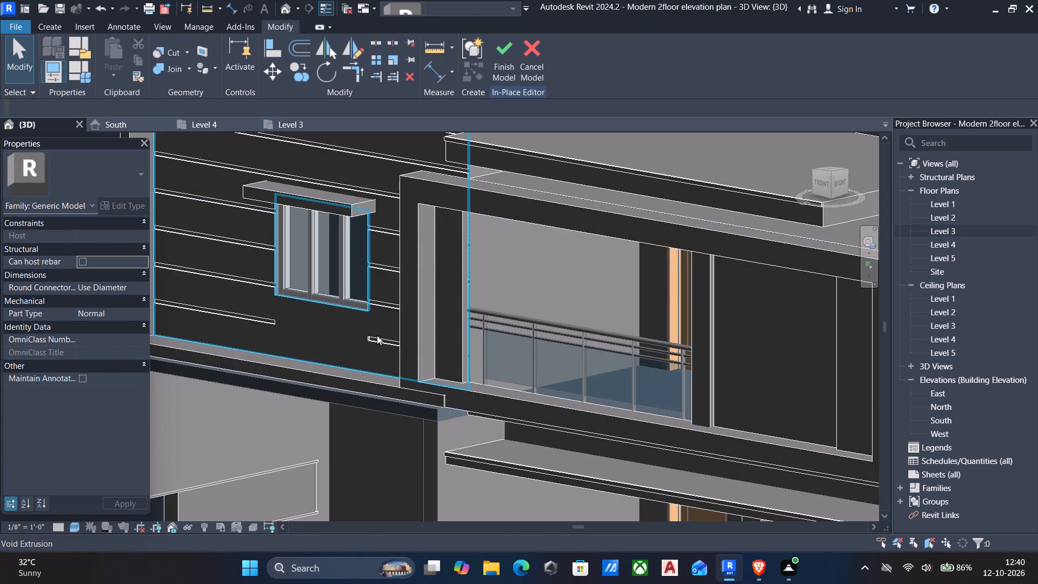
pyautogui.click(376, 340)
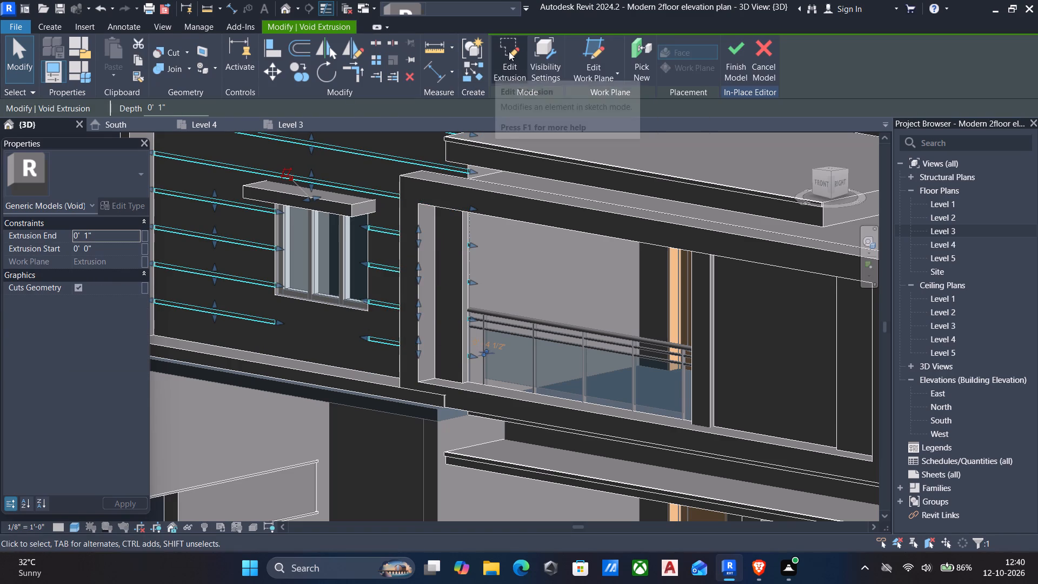
pyautogui.click(509, 51)
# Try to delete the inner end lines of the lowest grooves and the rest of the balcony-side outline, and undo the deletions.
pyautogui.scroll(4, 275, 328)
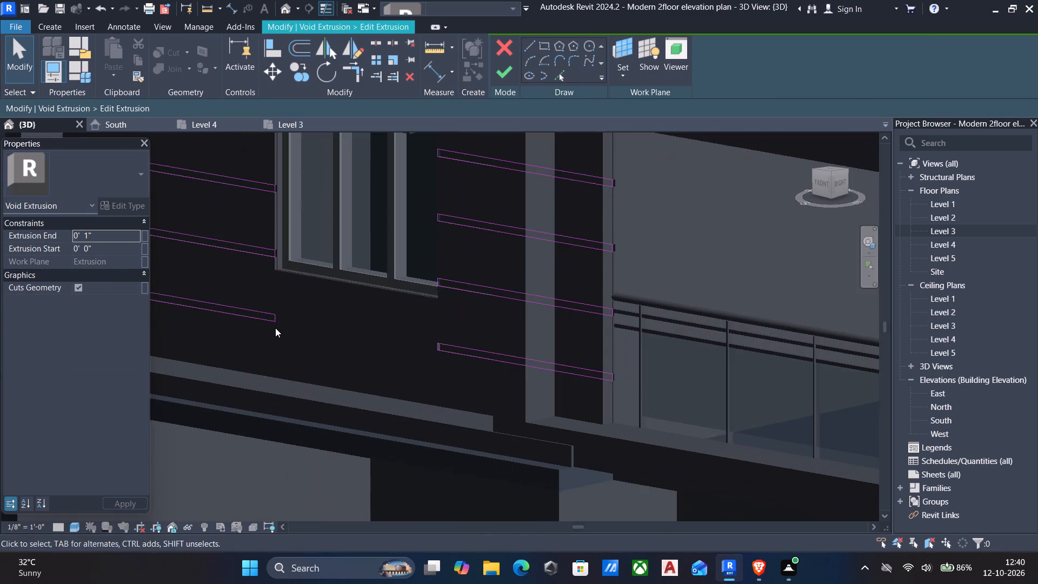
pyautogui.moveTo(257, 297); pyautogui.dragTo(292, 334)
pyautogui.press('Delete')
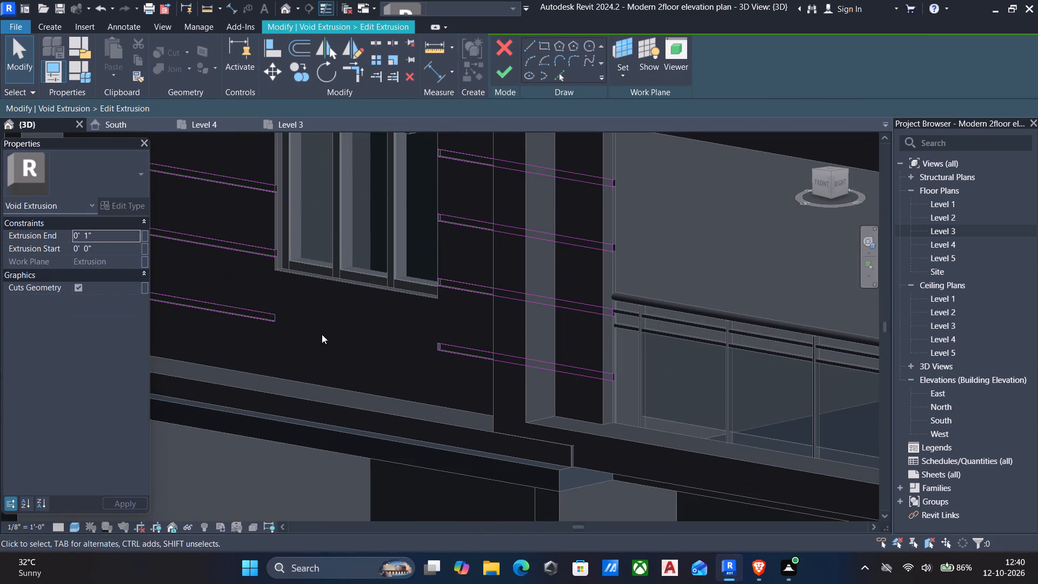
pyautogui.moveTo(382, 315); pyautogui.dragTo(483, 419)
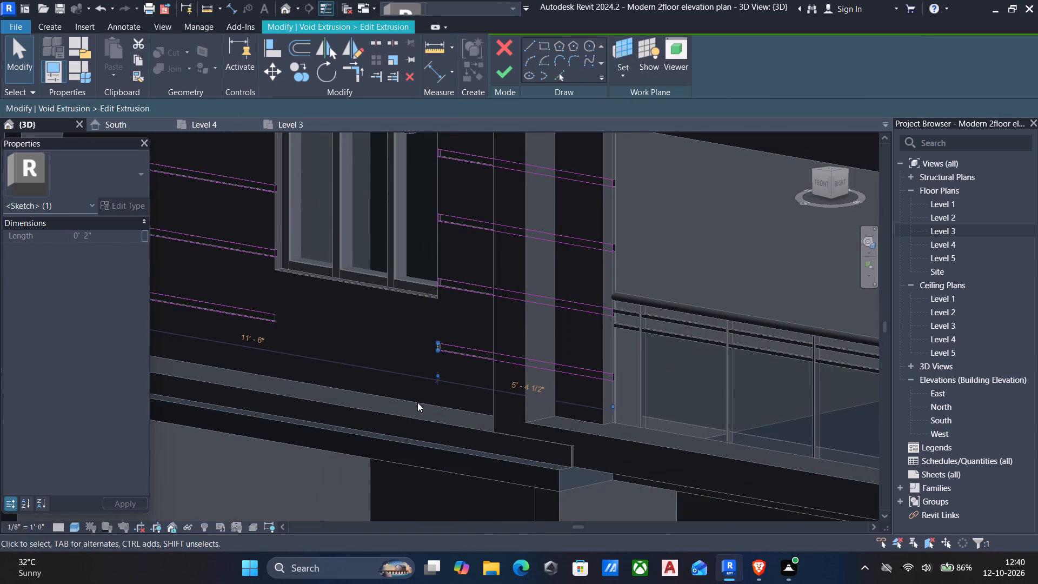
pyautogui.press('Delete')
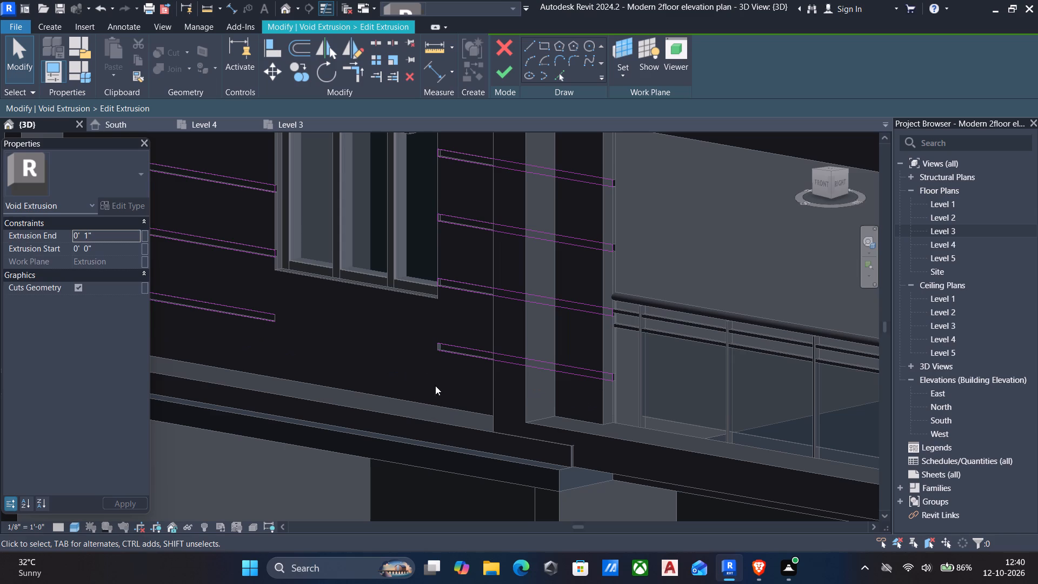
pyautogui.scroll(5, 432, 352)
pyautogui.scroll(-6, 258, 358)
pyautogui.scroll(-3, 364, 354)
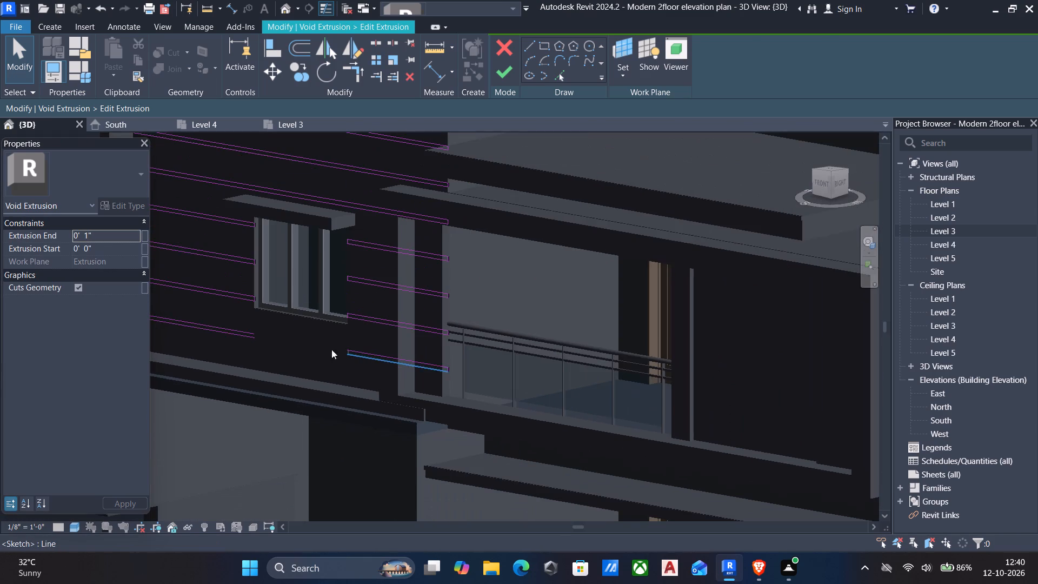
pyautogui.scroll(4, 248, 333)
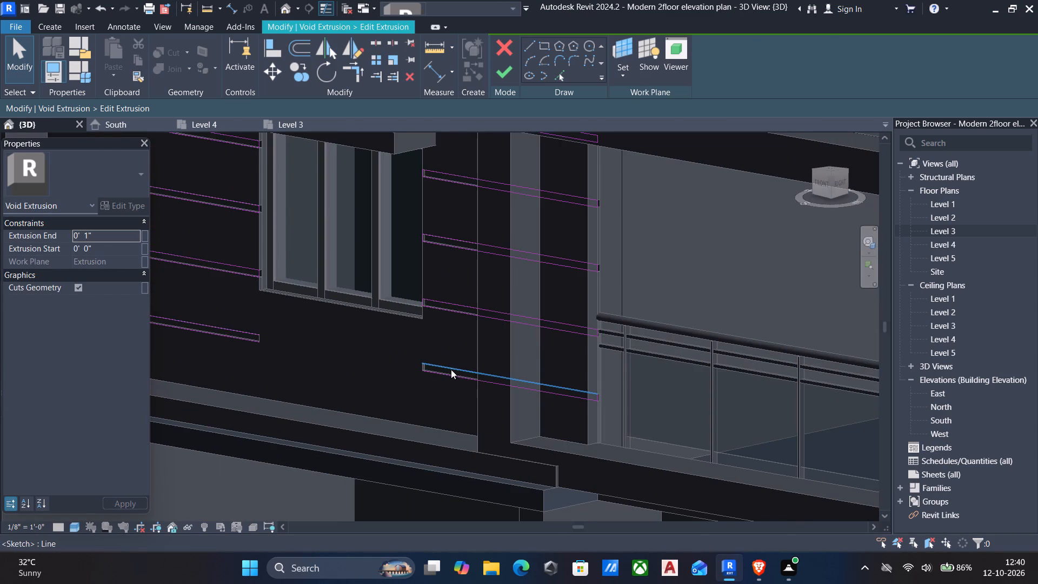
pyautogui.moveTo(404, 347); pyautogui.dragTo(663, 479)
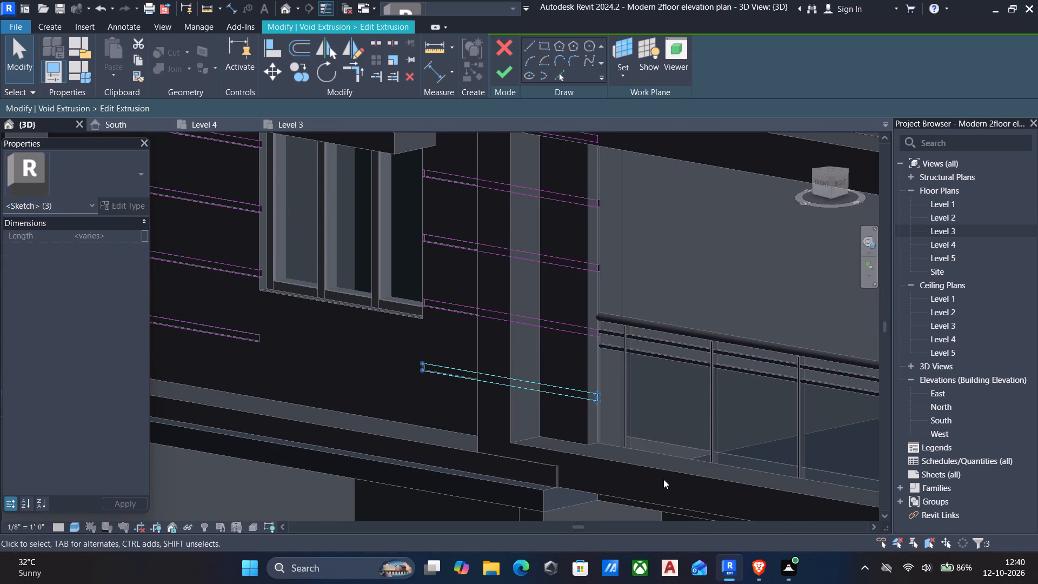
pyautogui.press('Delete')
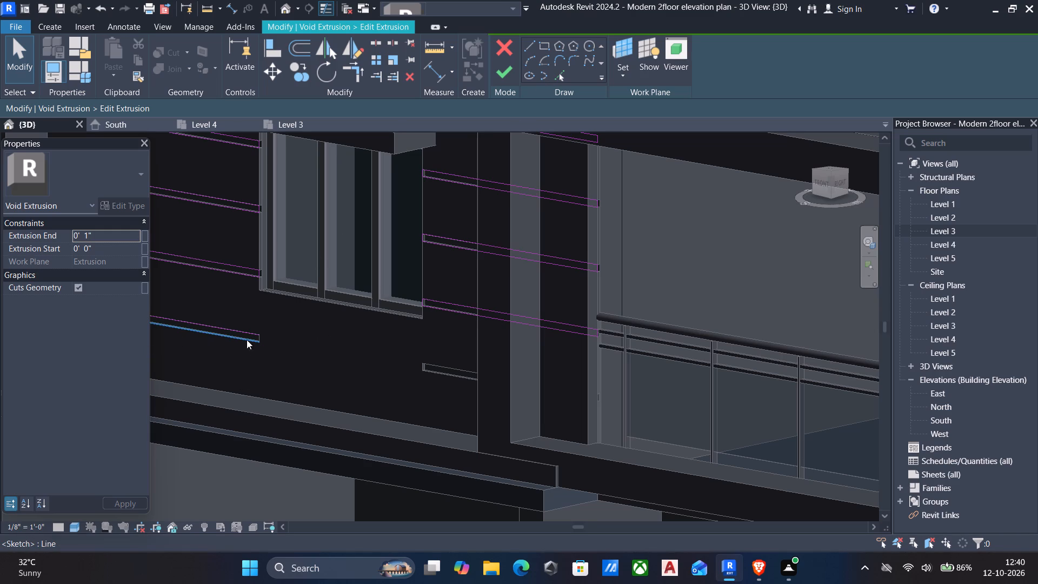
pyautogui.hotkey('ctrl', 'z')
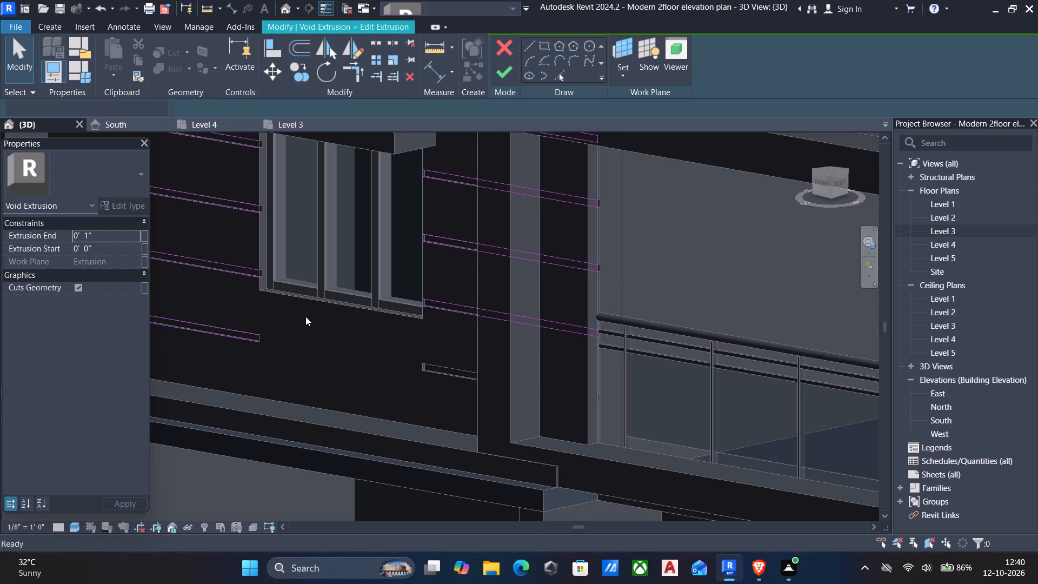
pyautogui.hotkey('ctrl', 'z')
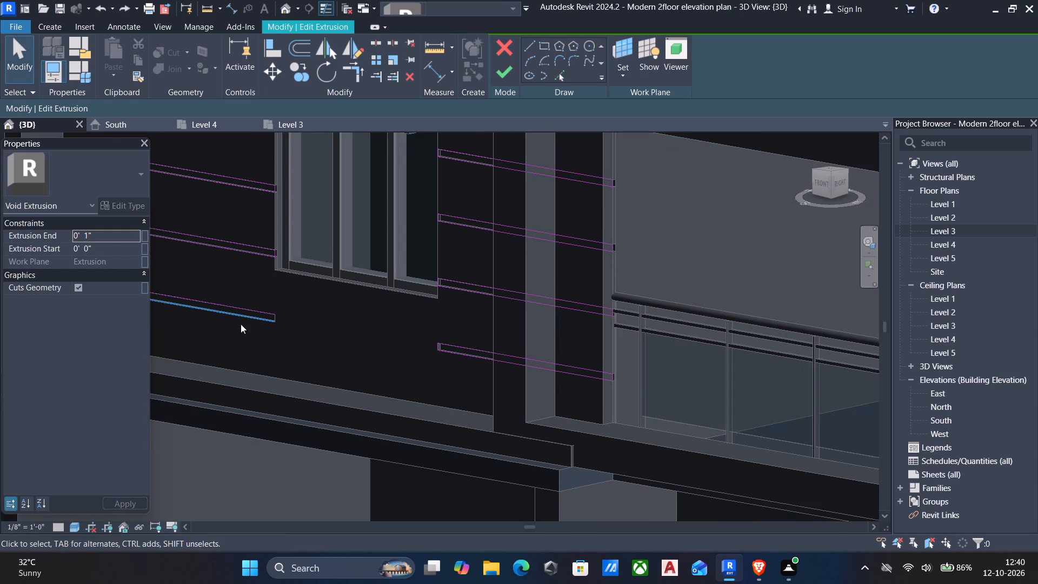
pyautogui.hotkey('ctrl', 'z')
# Delete the lowest groove rectangle on the balcony side of the upper window from the sketch.
pyautogui.moveTo(414, 314); pyautogui.dragTo(724, 472)
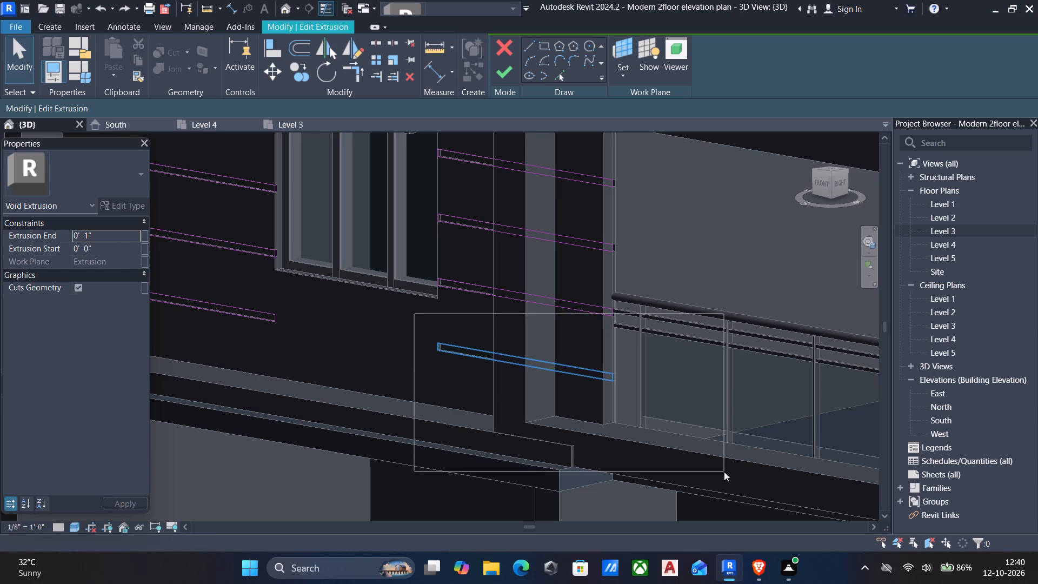
pyautogui.moveTo(724, 472); pyautogui.dragTo(723, 473)
pyautogui.press('Delete')
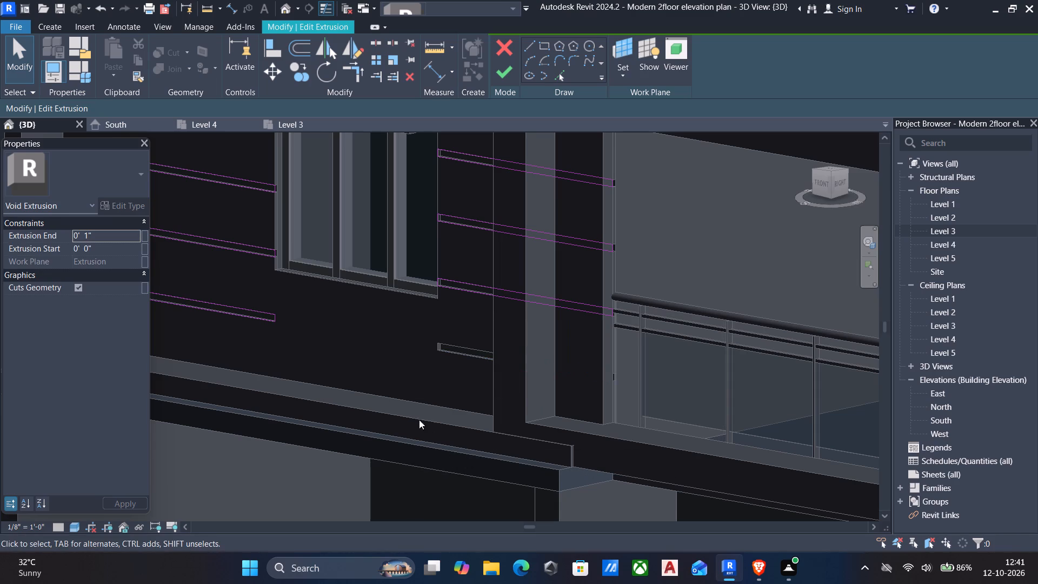
# Extend the remaining lowest groove beneath the window by aligning its inner end line with the near vertical edge of the balcony frame.
pyautogui.moveTo(269, 303); pyautogui.dragTo(310, 367)
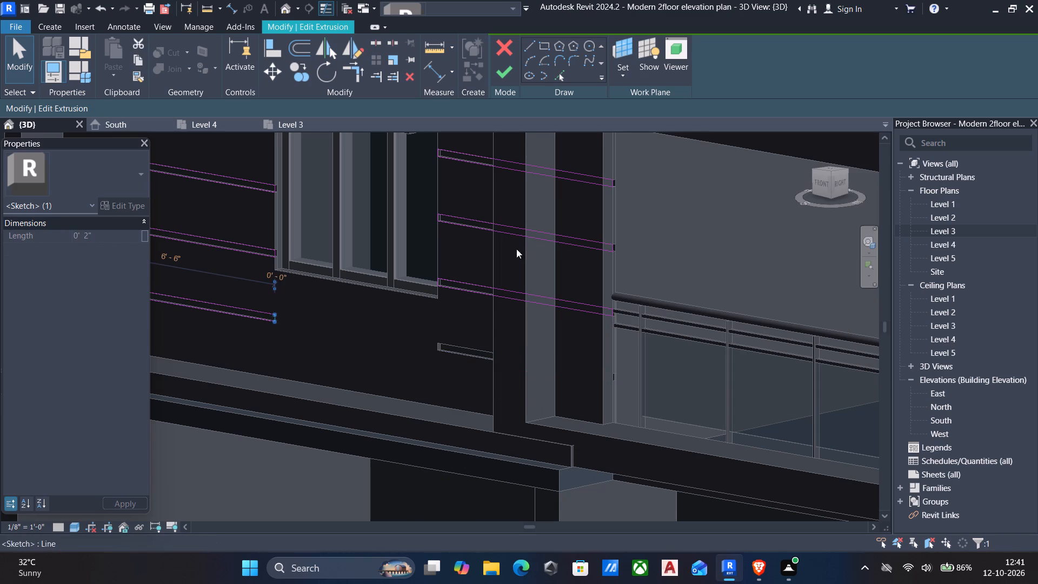
pyautogui.click(820, 180)
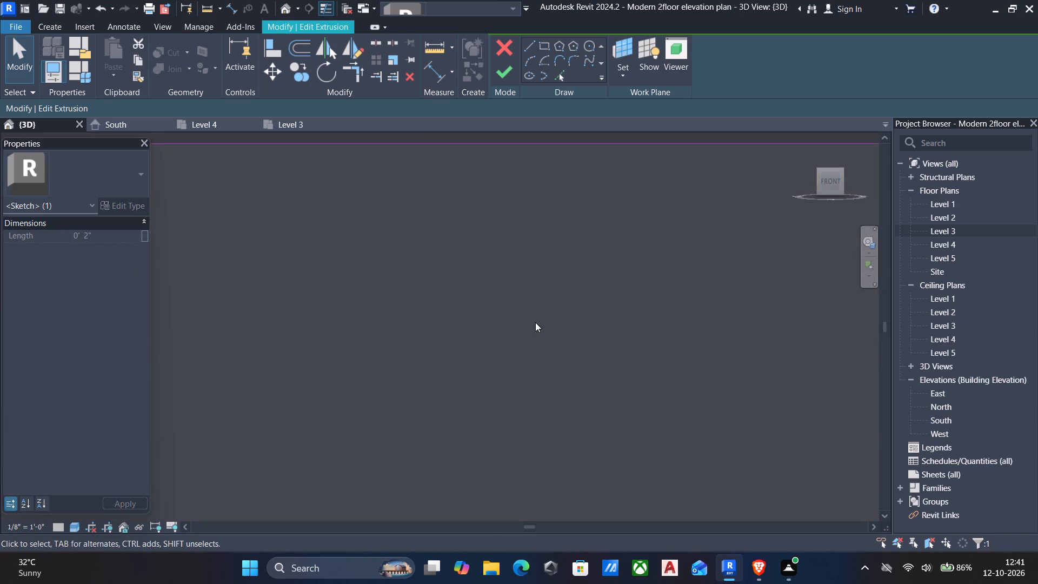
pyautogui.scroll(-18, 544, 334)
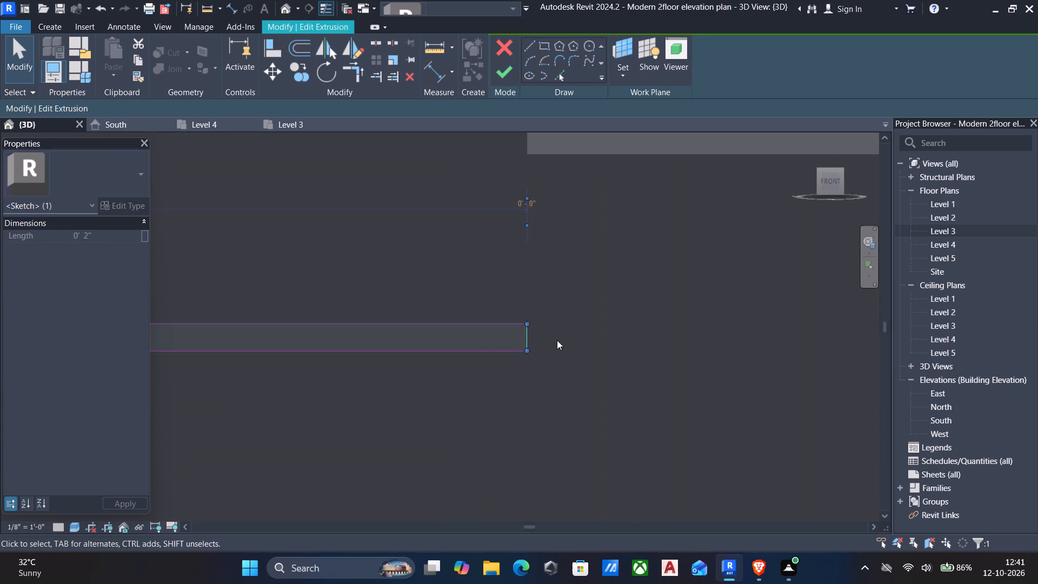
pyautogui.scroll(-7, 557, 340)
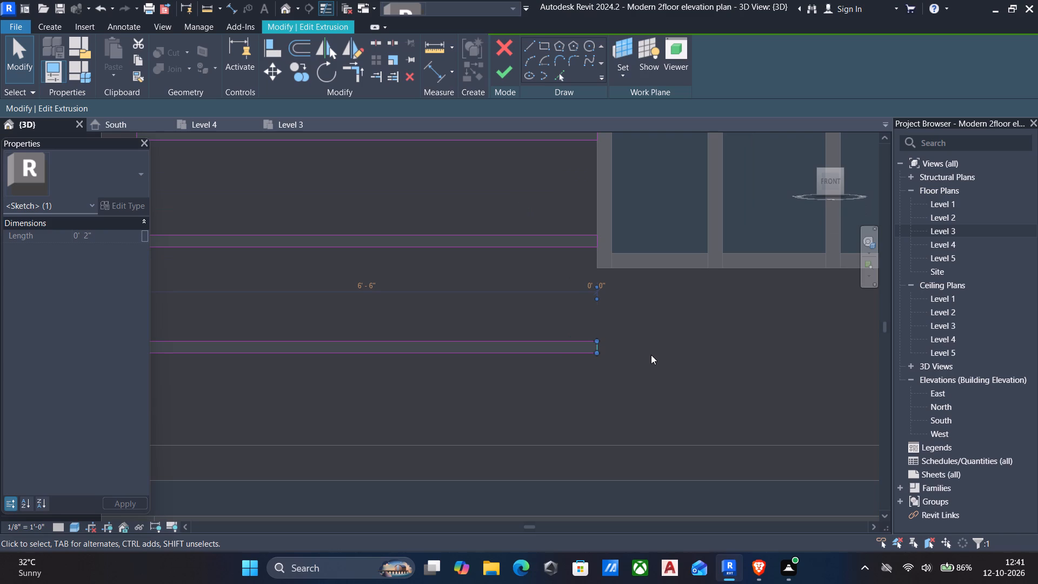
pyautogui.scroll(-4, 612, 346)
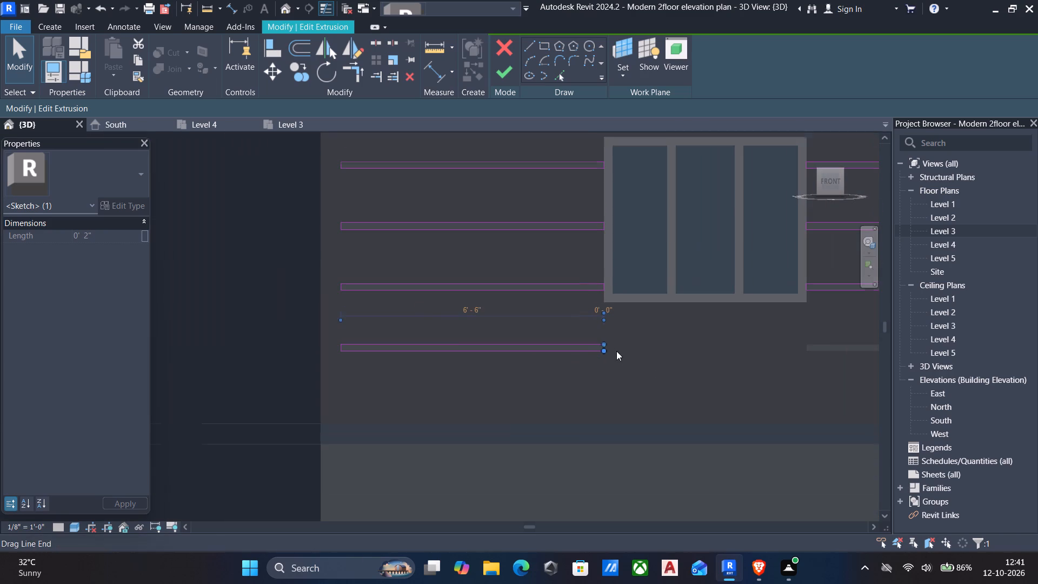
pyautogui.moveTo(689, 367); pyautogui.dragTo(337, 355, button='middle')
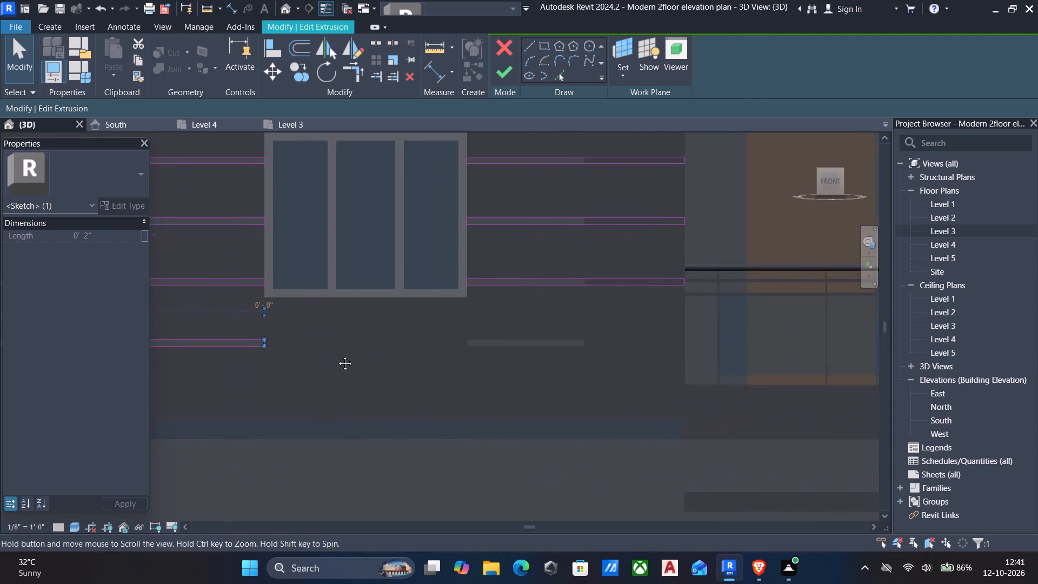
pyautogui.moveTo(337, 355); pyautogui.dragTo(336, 354, button='middle')
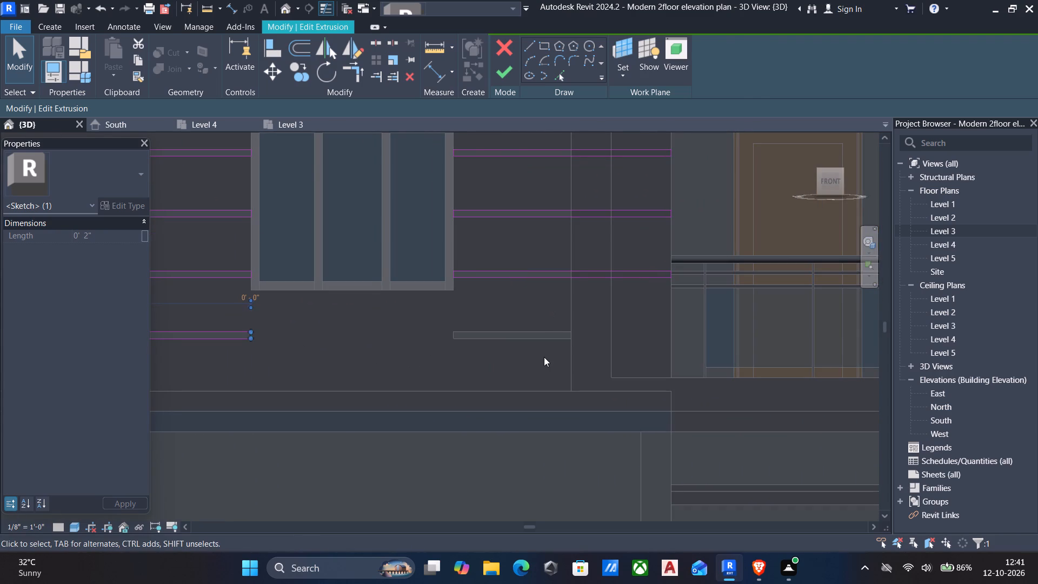
pyautogui.write('al')
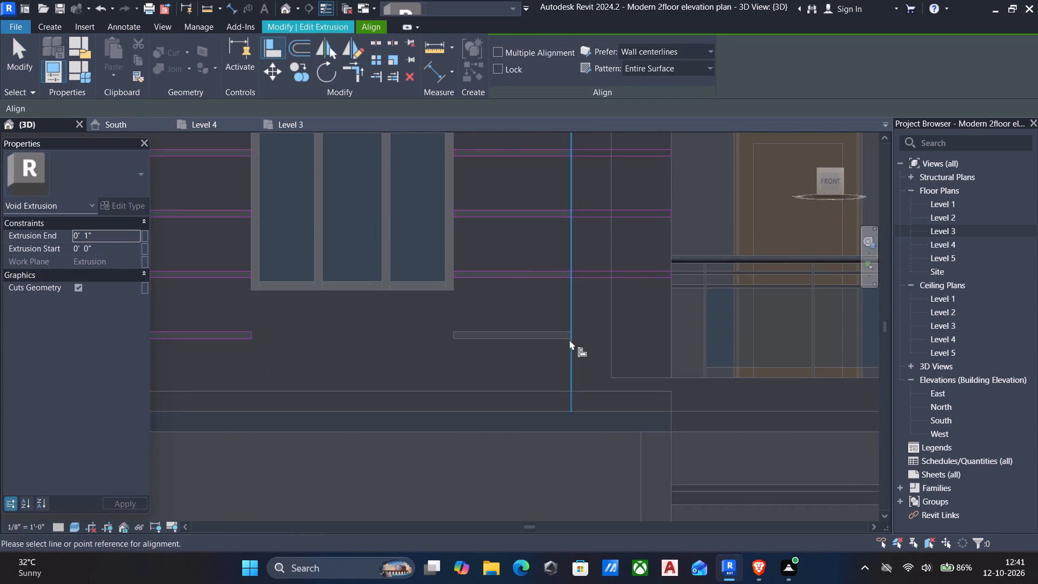
pyautogui.click(570, 328)
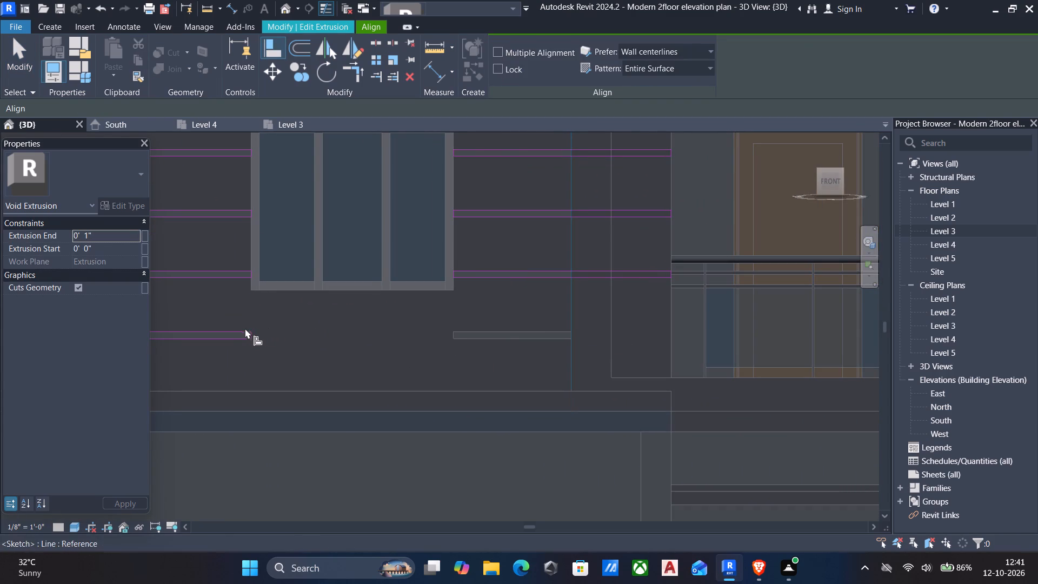
pyautogui.scroll(4, 245, 330)
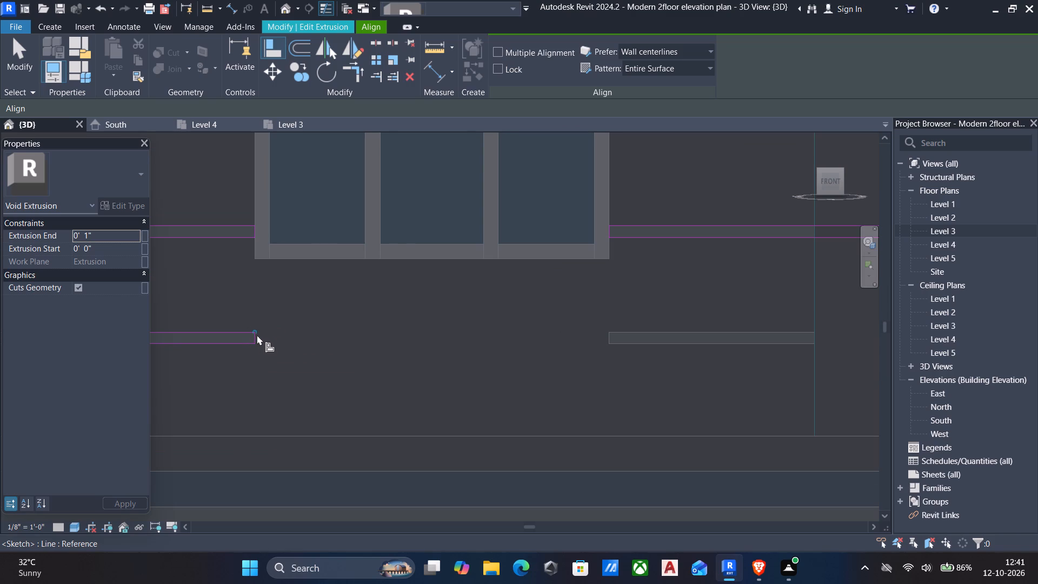
pyautogui.scroll(5, 251, 339)
pyautogui.click(258, 339)
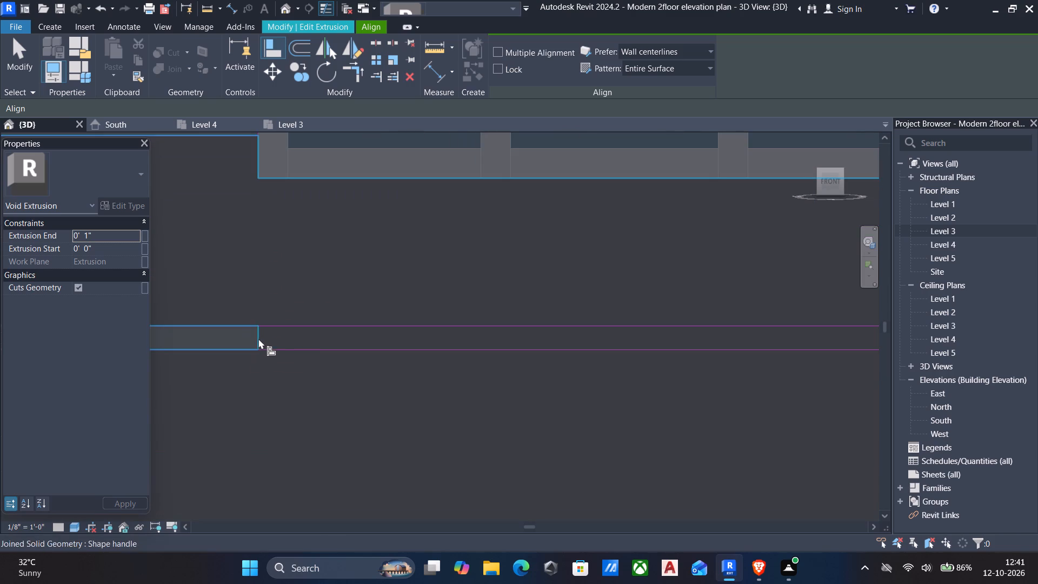
# Finish the edited void extrusion sketch and the in-place groove model.
pyautogui.scroll(-5, 291, 353)
pyautogui.scroll(-6, 348, 369)
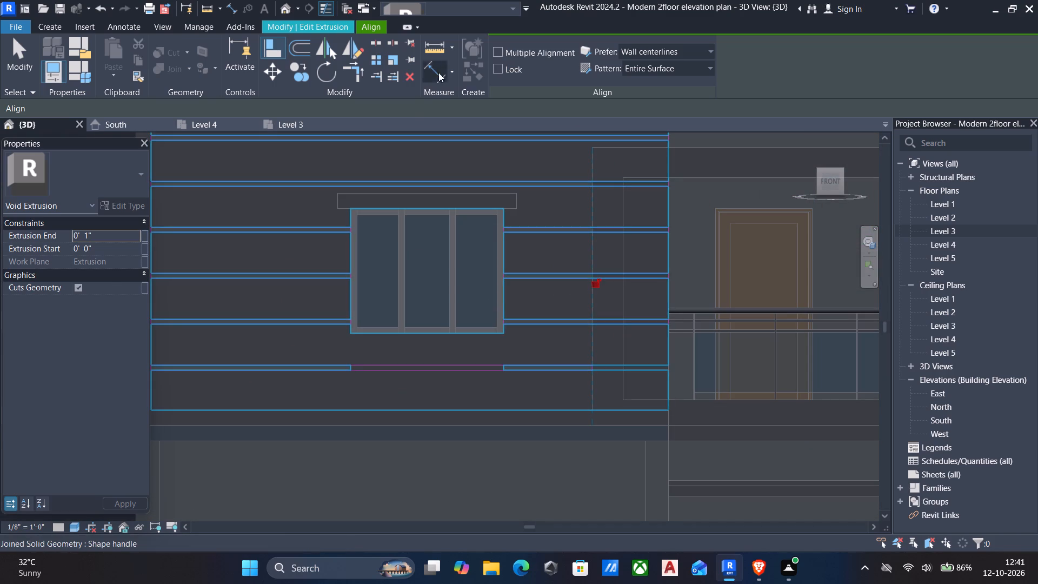
pyautogui.click(326, 27)
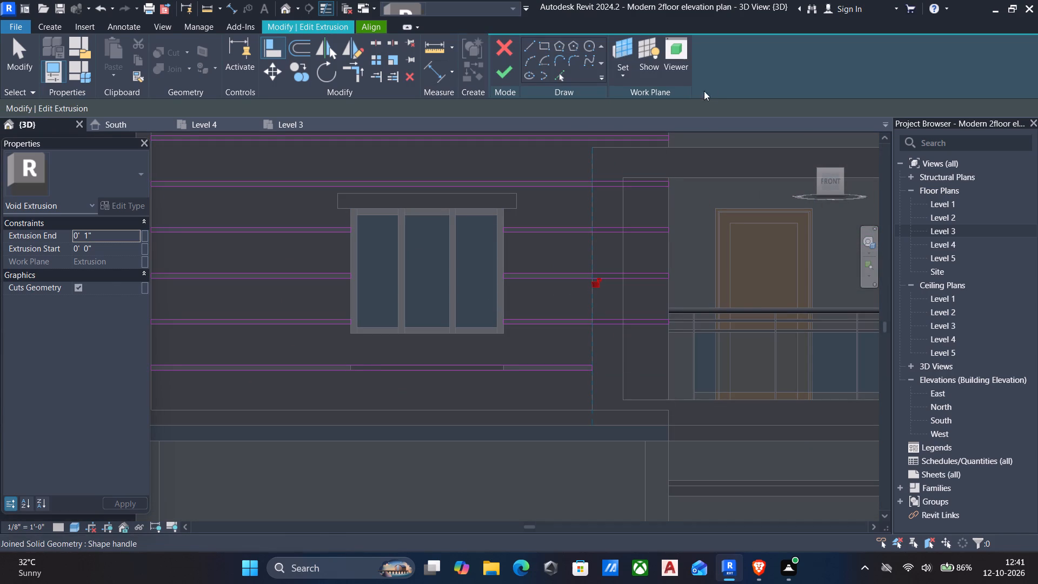
pyautogui.click(501, 72)
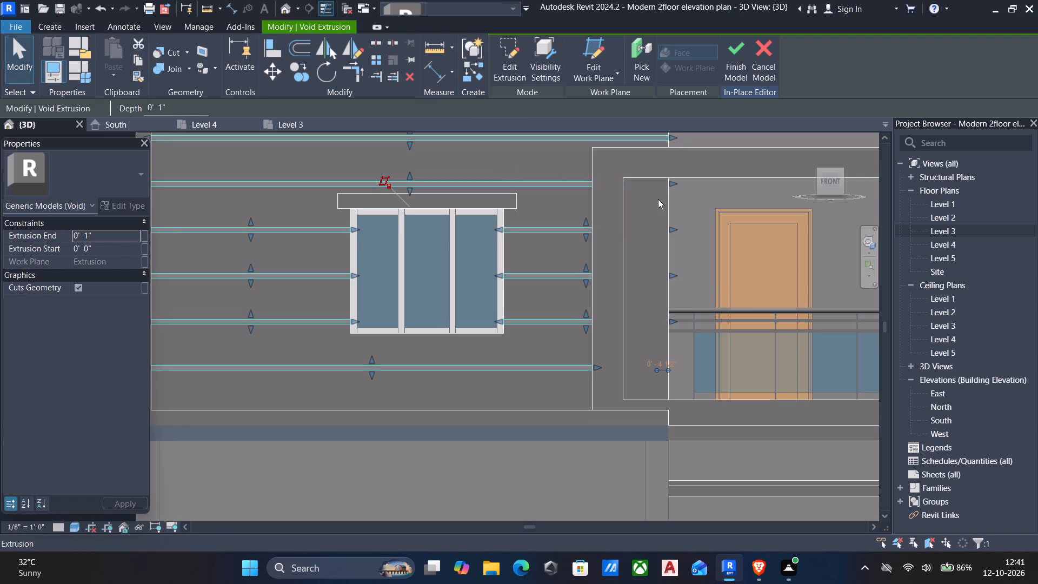
pyautogui.click(726, 46)
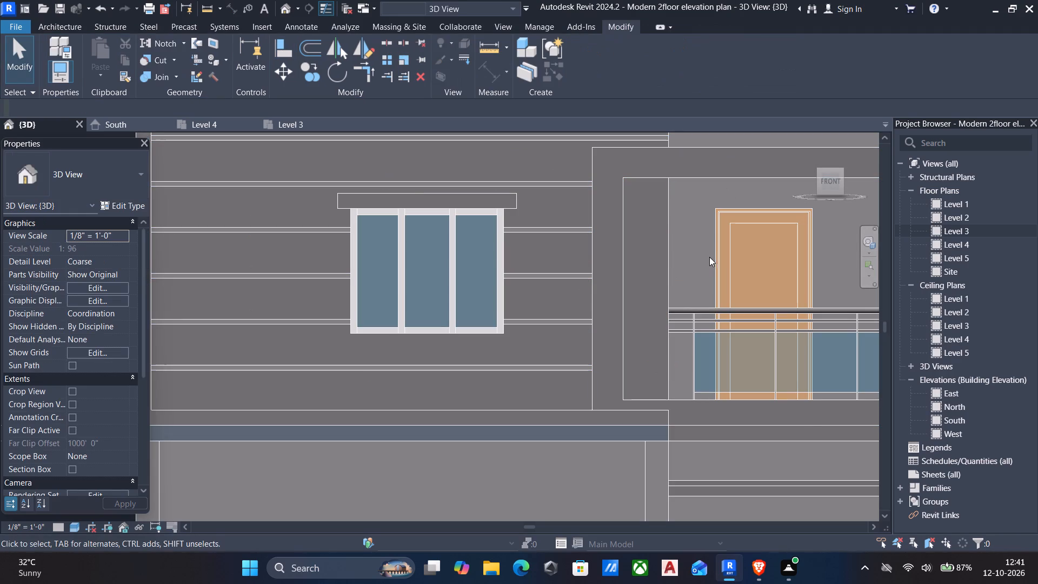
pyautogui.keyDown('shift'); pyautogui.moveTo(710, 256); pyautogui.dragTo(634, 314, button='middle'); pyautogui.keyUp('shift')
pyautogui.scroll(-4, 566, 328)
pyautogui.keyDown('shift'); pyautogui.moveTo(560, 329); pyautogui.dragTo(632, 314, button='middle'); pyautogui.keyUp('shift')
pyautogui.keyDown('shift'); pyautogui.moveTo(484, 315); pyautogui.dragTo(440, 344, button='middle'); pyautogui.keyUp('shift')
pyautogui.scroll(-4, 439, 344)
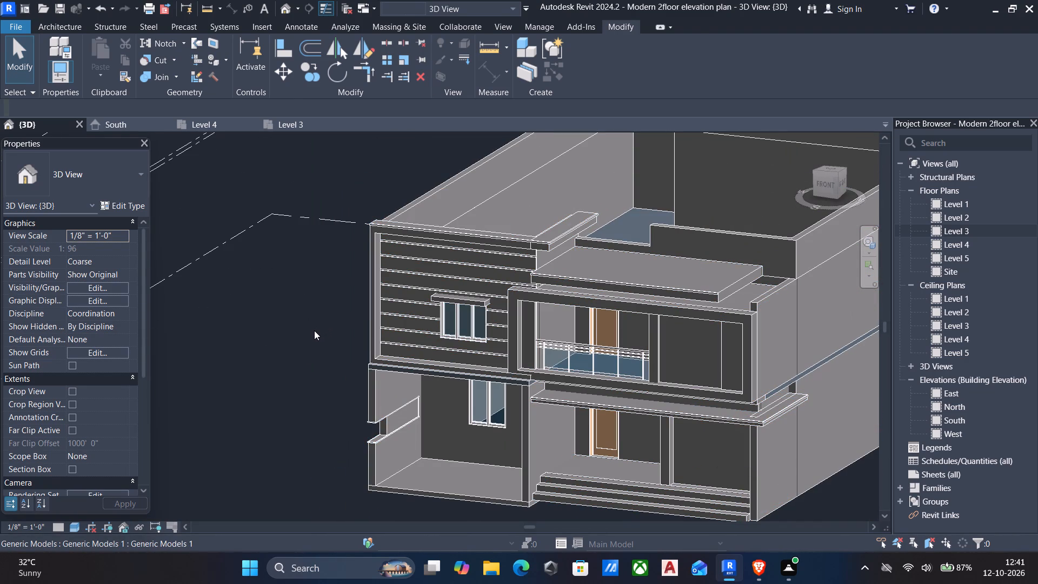
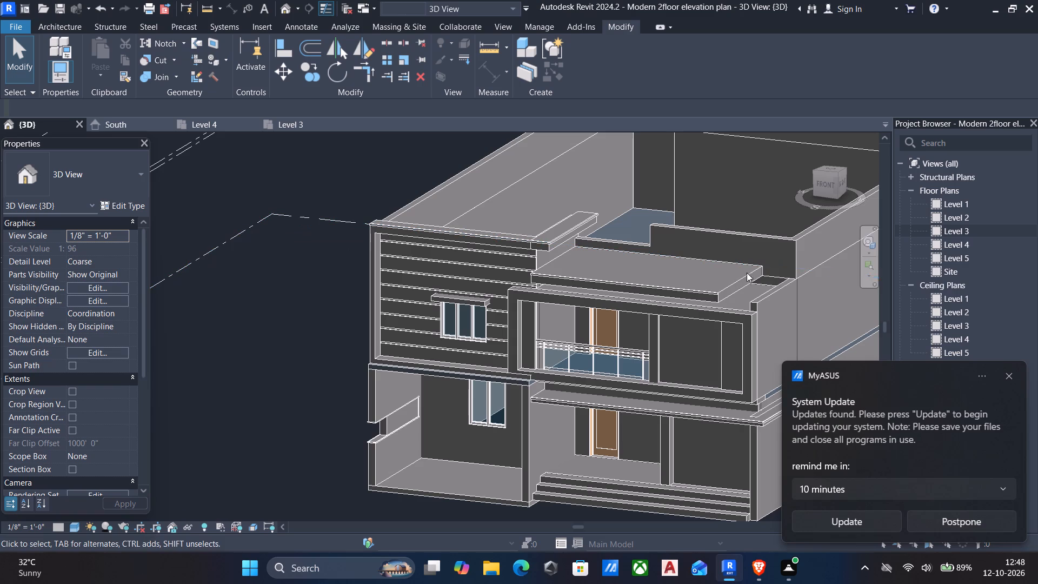
# Dismiss the system update notification.
pyautogui.click(1010, 376)
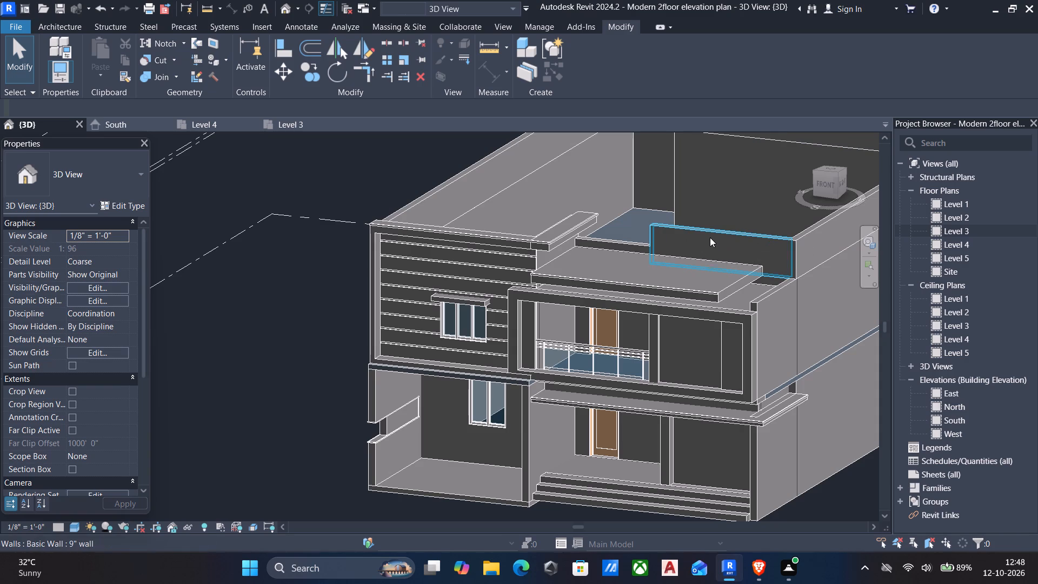
# Edit the facade's in-place generic model and start a solid extrusion on the front face of the raised roof parapet wall.
pyautogui.click(437, 244)
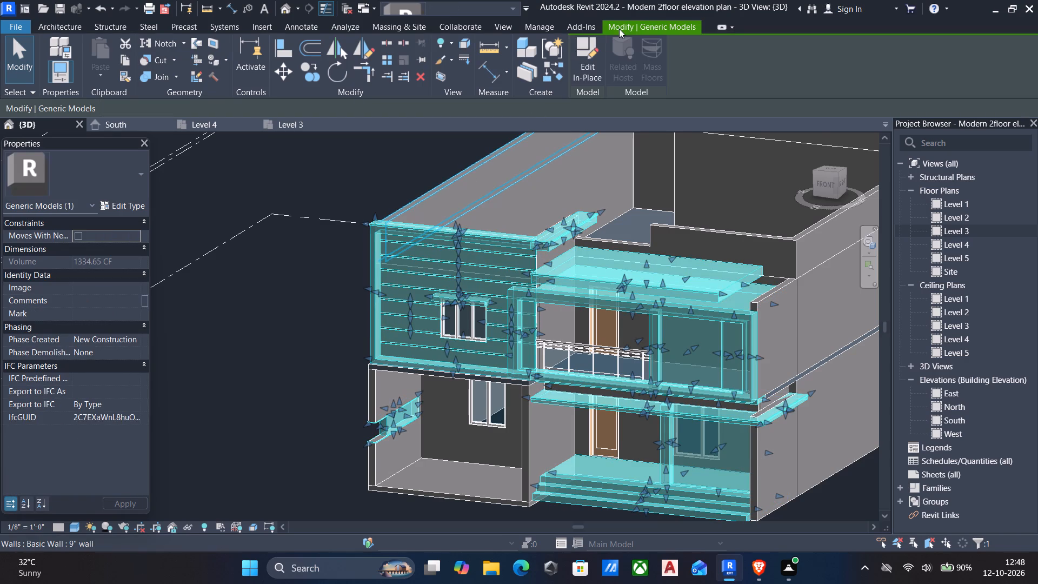
pyautogui.click(589, 51)
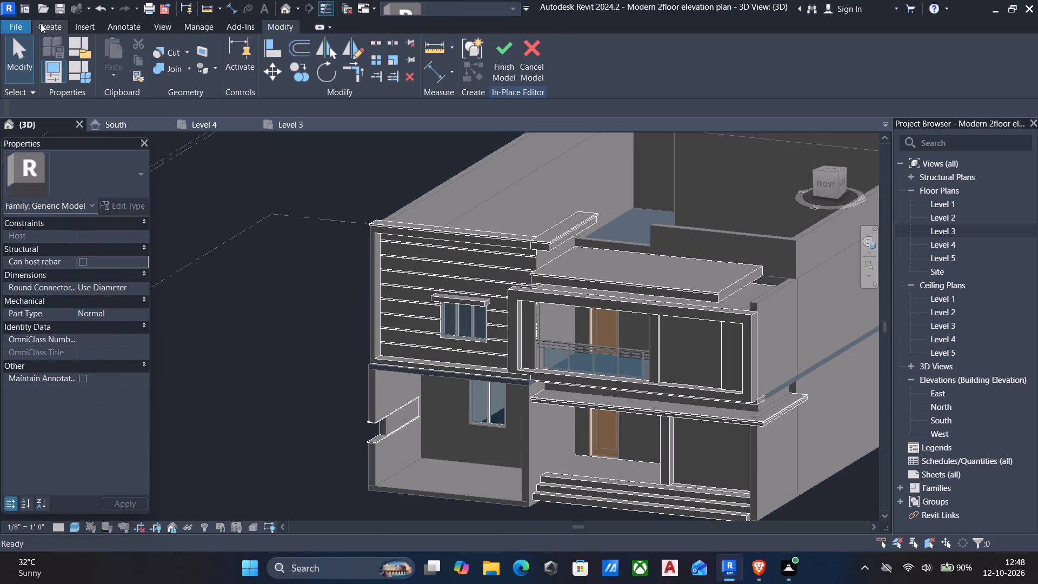
pyautogui.click(41, 23)
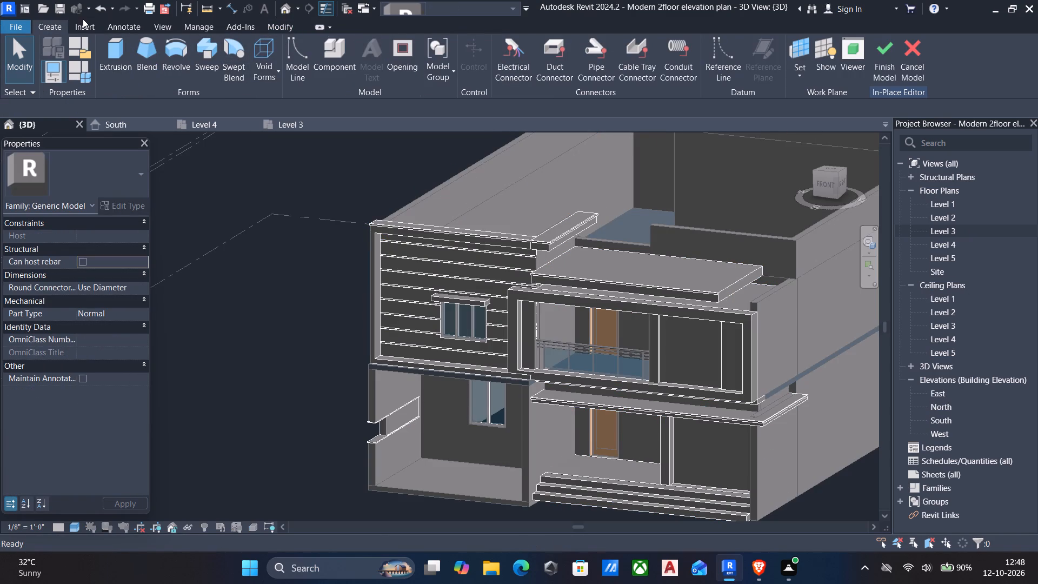
pyautogui.click(115, 46)
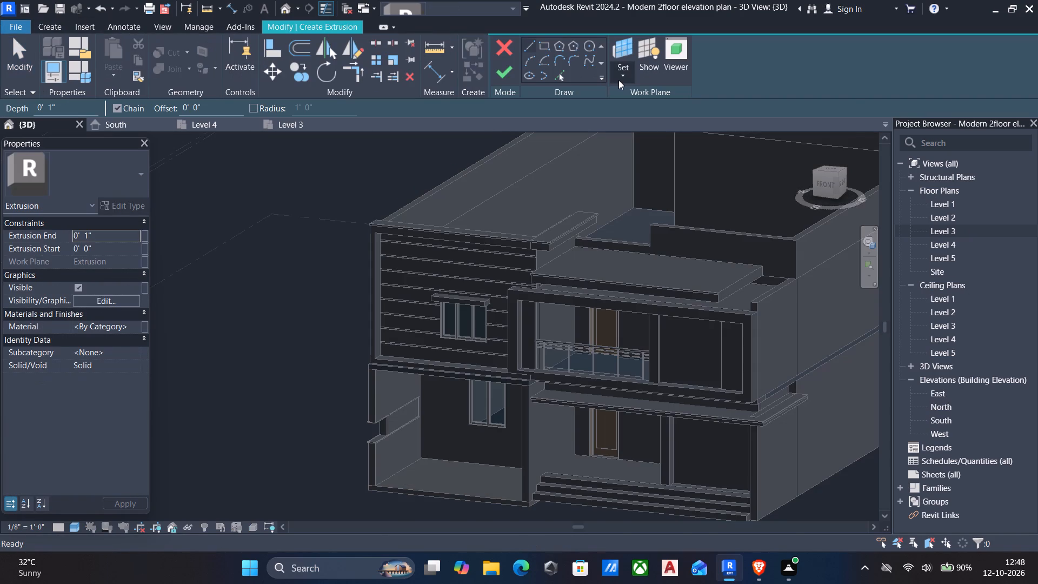
pyautogui.click(618, 80)
pyautogui.click(655, 124)
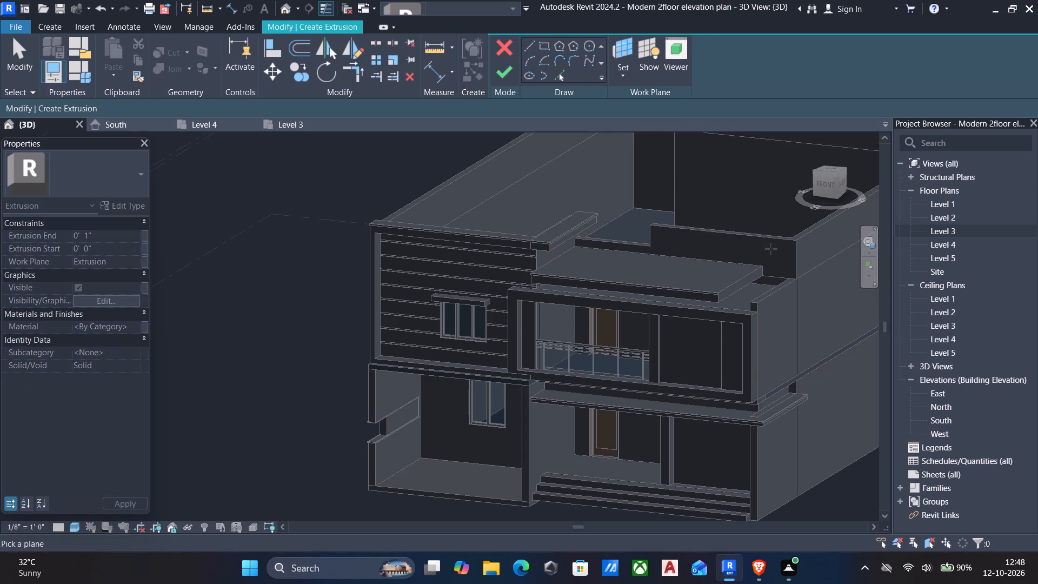
pyautogui.scroll(4, 791, 242)
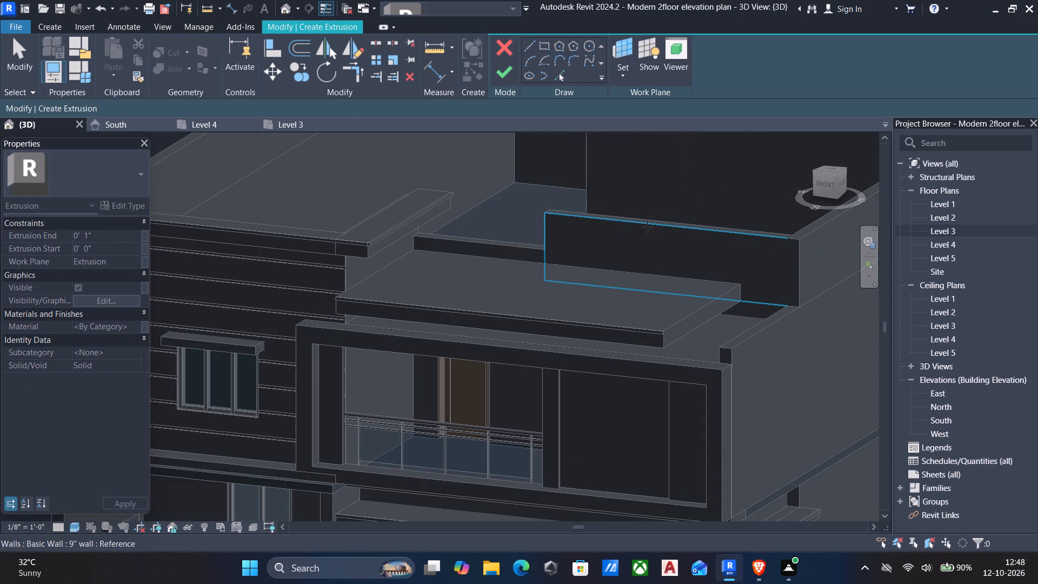
pyautogui.click(647, 227)
# Sketch a thin rectangle along the raised parapet's full top edge, about 15' 9" long and 3 3/8" high.
pyautogui.click(544, 46)
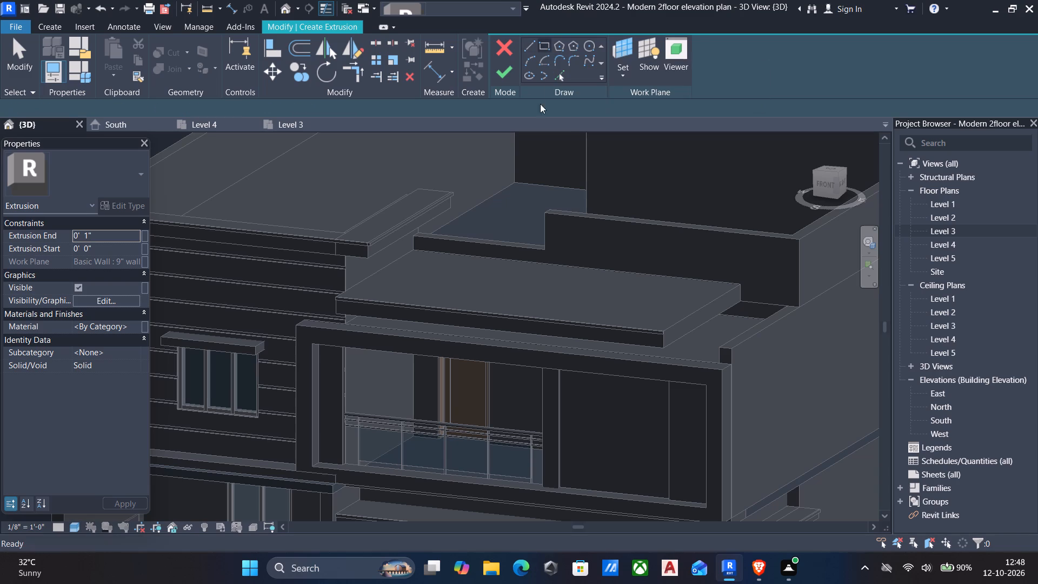
pyautogui.scroll(6, 545, 230)
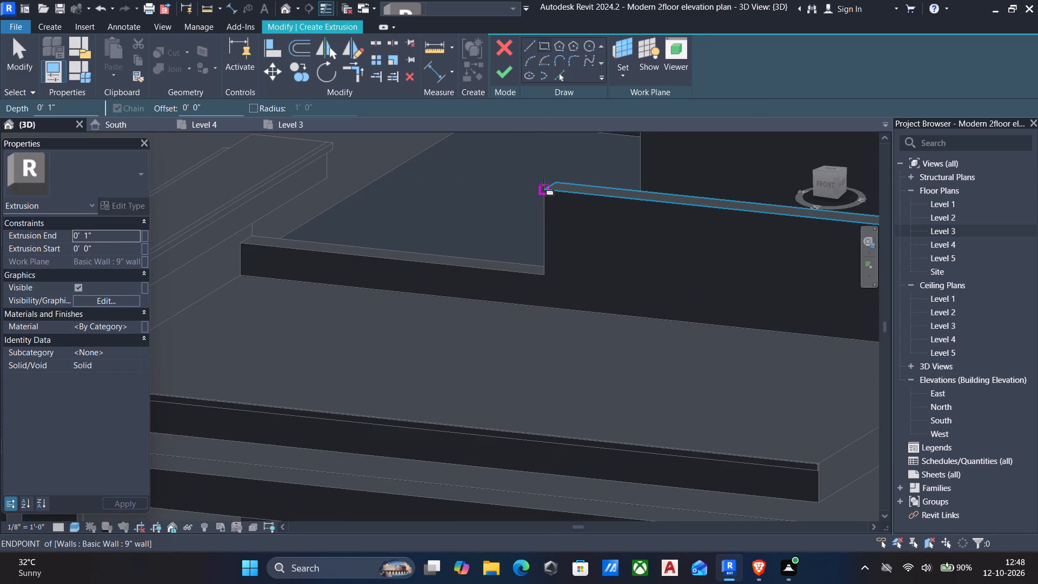
pyautogui.click(543, 191)
pyautogui.scroll(-5, 621, 222)
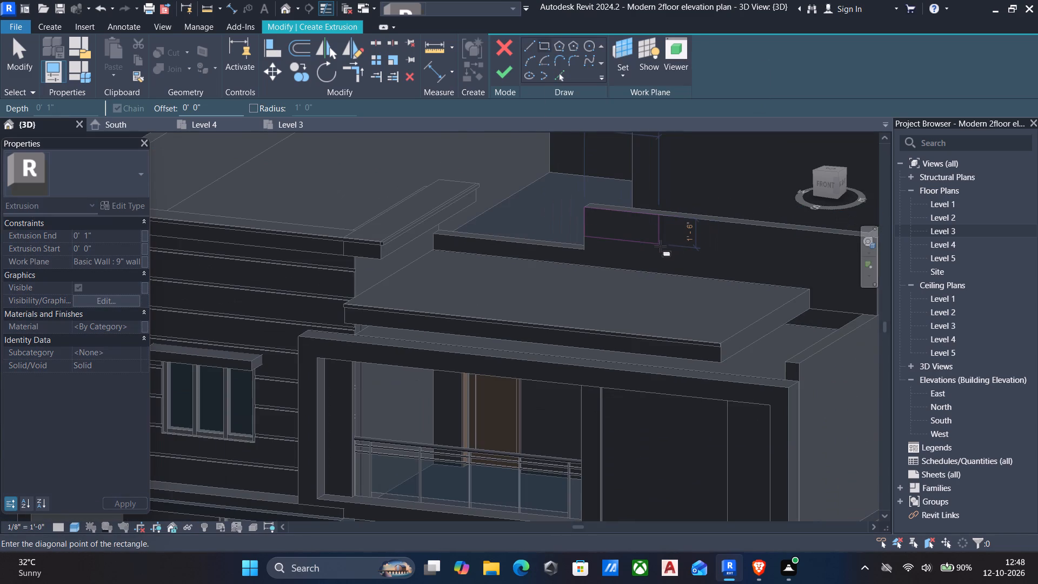
pyautogui.scroll(-5, 438, 257)
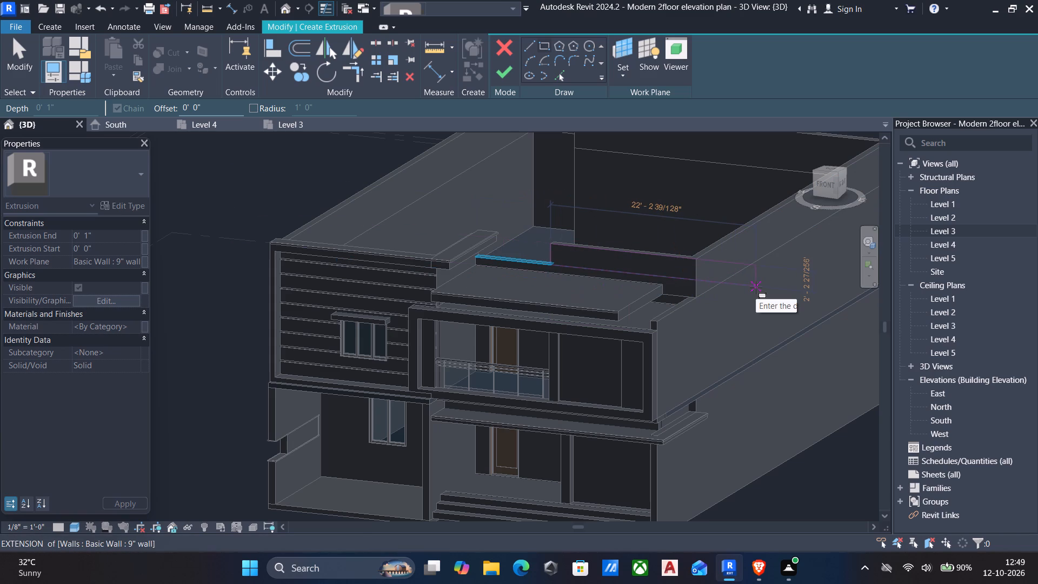
pyautogui.scroll(4, 735, 283)
pyautogui.scroll(6, 692, 261)
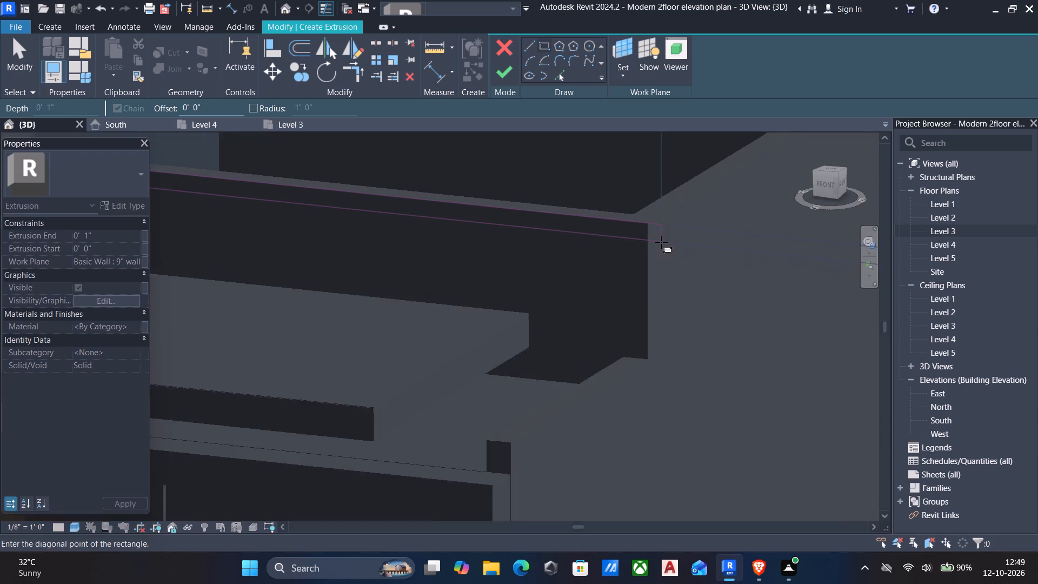
pyautogui.scroll(6, 661, 242)
pyautogui.click(639, 224)
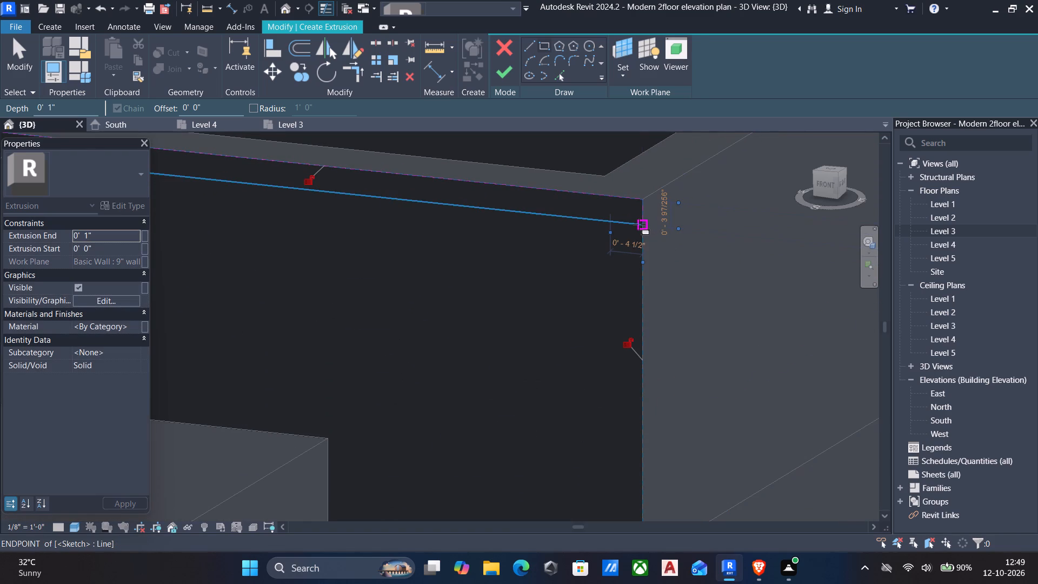
pyautogui.press('Escape')
pyautogui.press('Escape')
# Set the height of the parapet strip rectangle to 2".
pyautogui.click(432, 209)
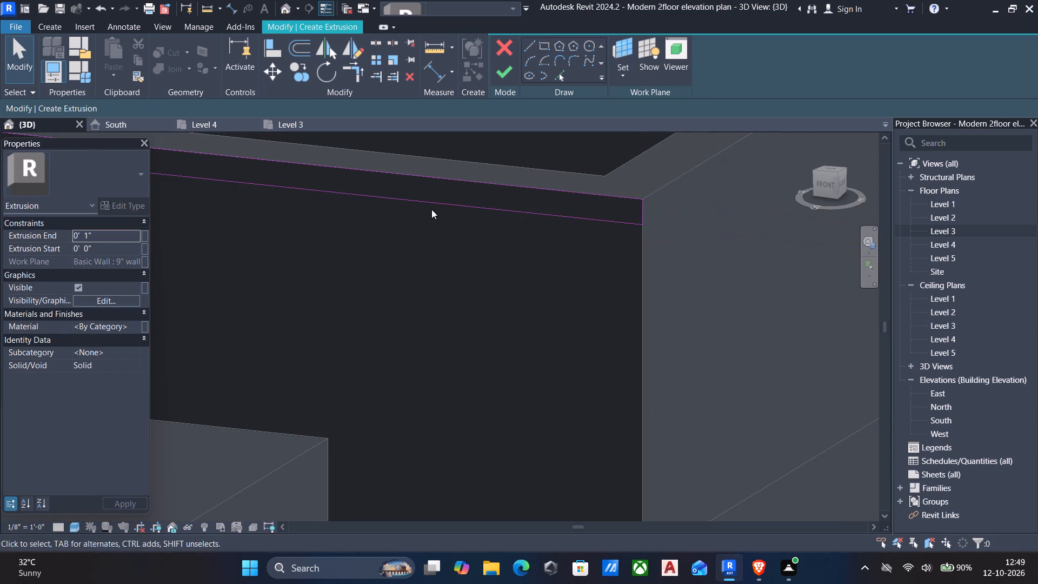
pyautogui.click(429, 207)
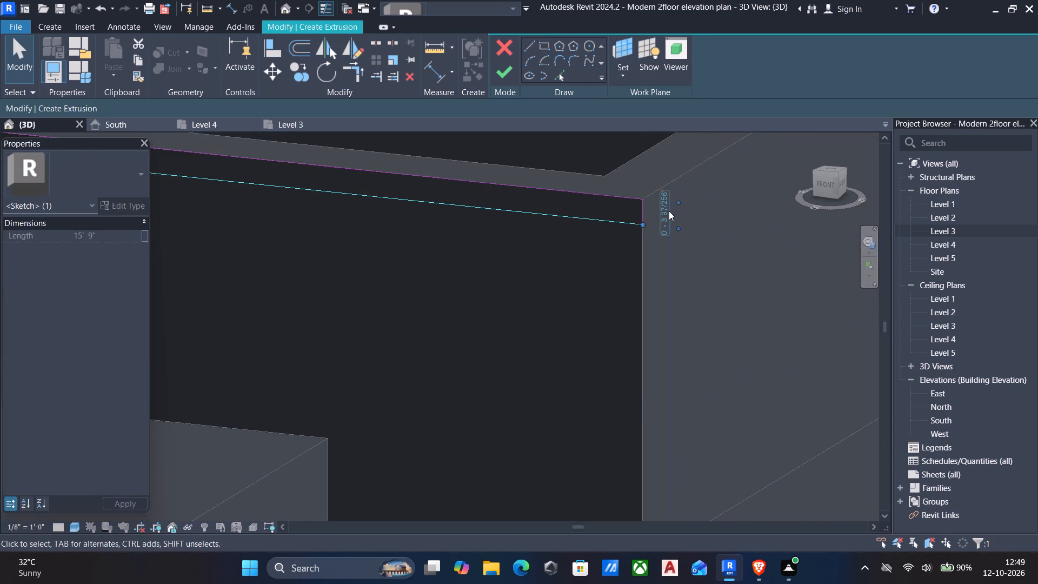
pyautogui.click(665, 216)
pyautogui.write('2"')
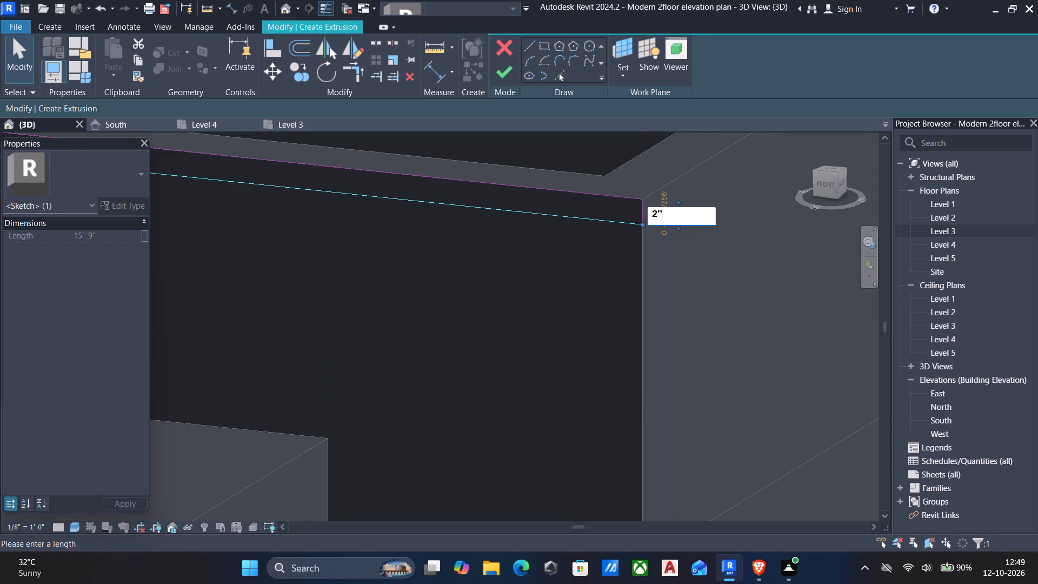
pyautogui.press('Return')
pyautogui.press('Escape')
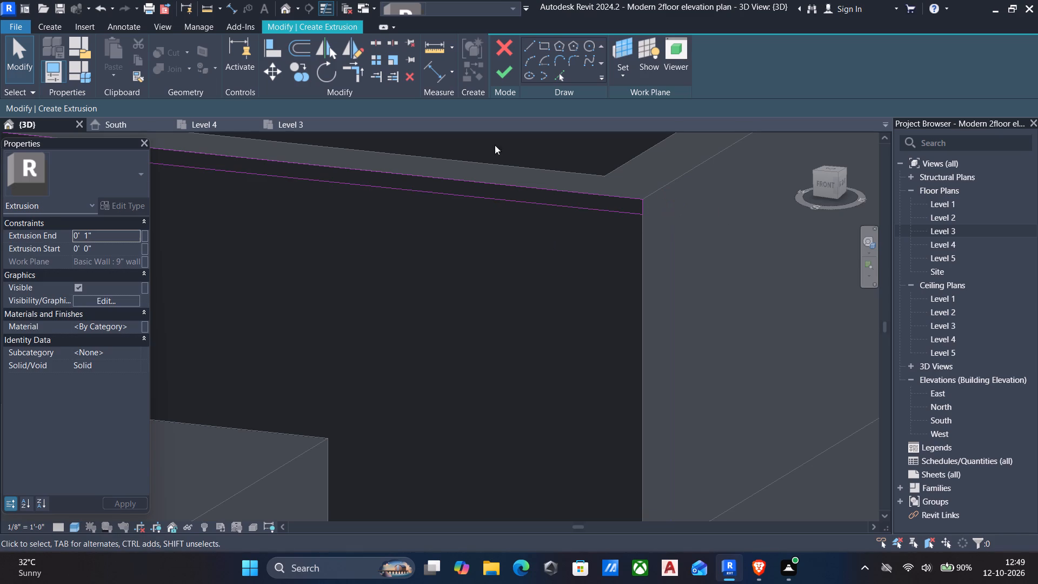
# Finish the parapet strip sketch and set its Extrusion End to 2".
pyautogui.click(505, 75)
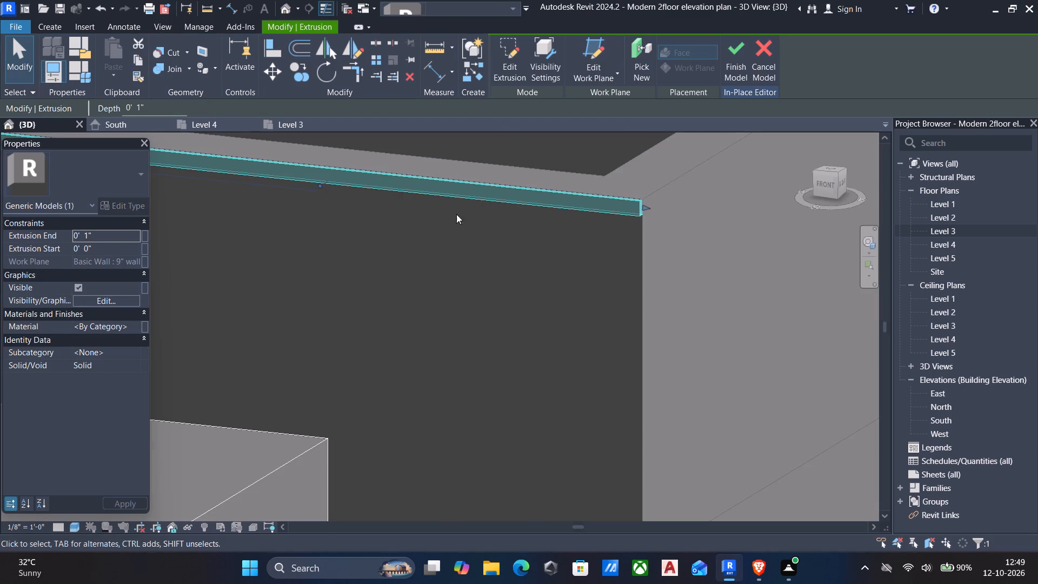
pyautogui.scroll(-5, 454, 231)
pyautogui.click(102, 232)
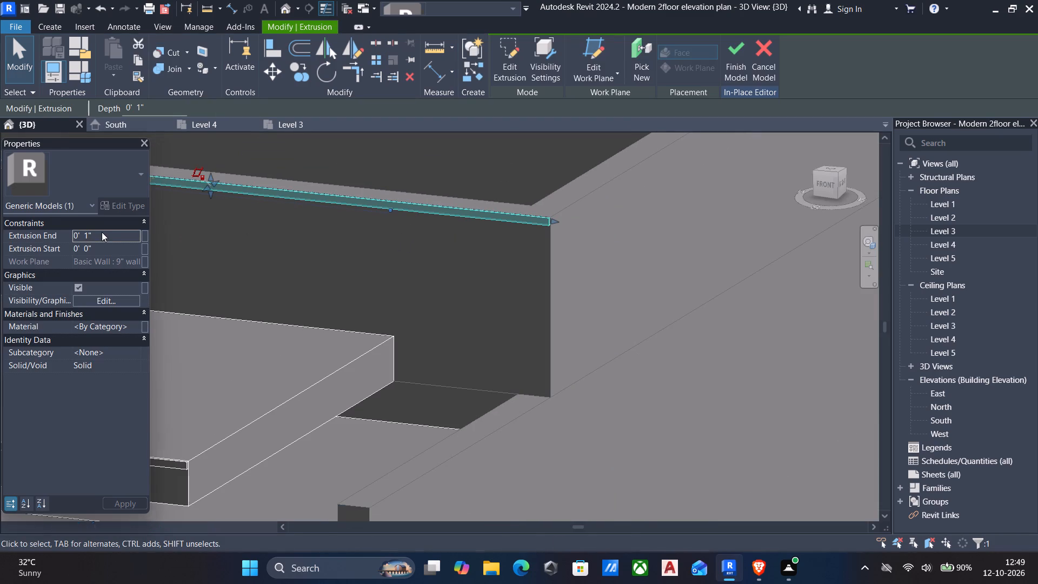
pyautogui.press('2')
pyautogui.hotkey('shift', '"')
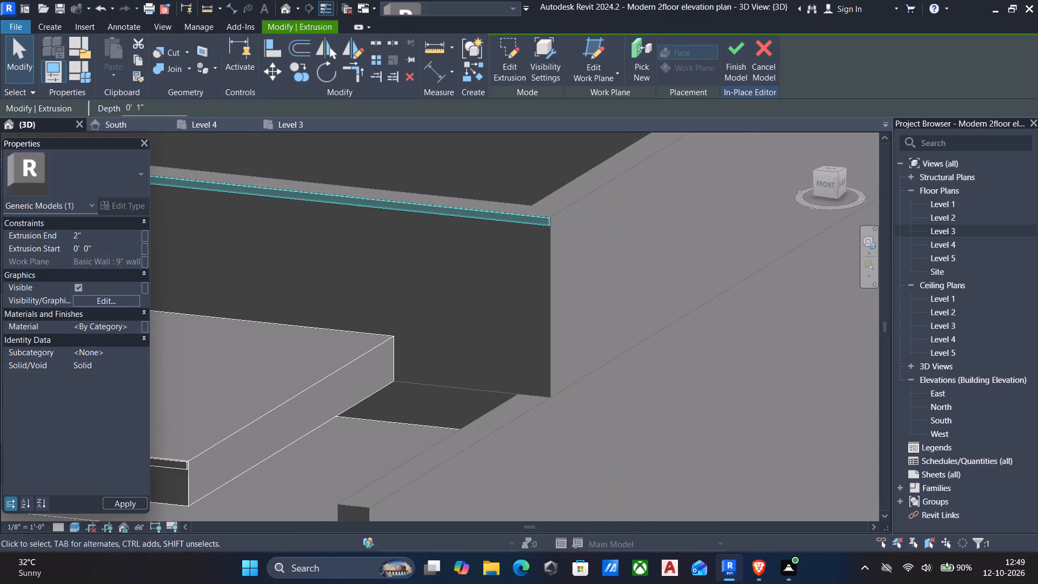
pyautogui.press('Escape')
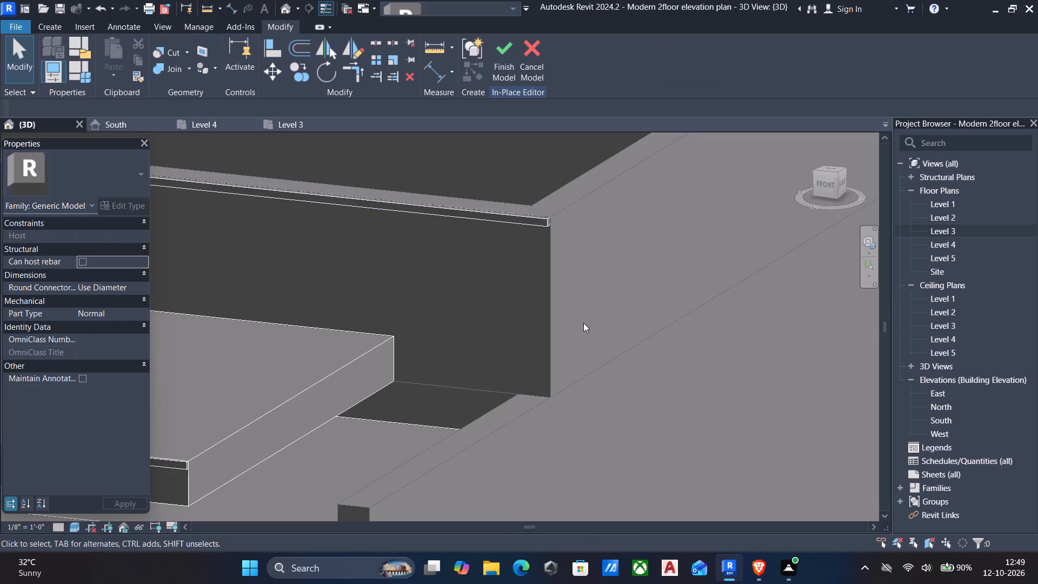
# Start another solid extrusion using the exposed side face of the projecting roof slab above the balcony as work plane.
pyautogui.moveTo(471, 310); pyautogui.dragTo(508, 343, button='middle')
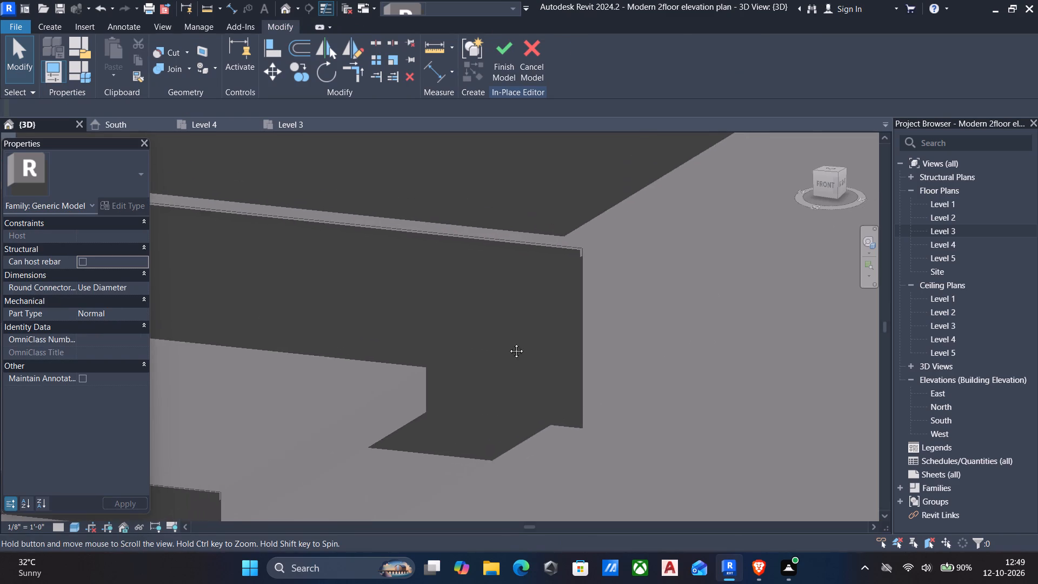
pyautogui.moveTo(508, 343); pyautogui.dragTo(613, 338, button='middle')
pyautogui.moveTo(615, 337); pyautogui.dragTo(666, 301, button='middle')
pyautogui.scroll(-7, 583, 279)
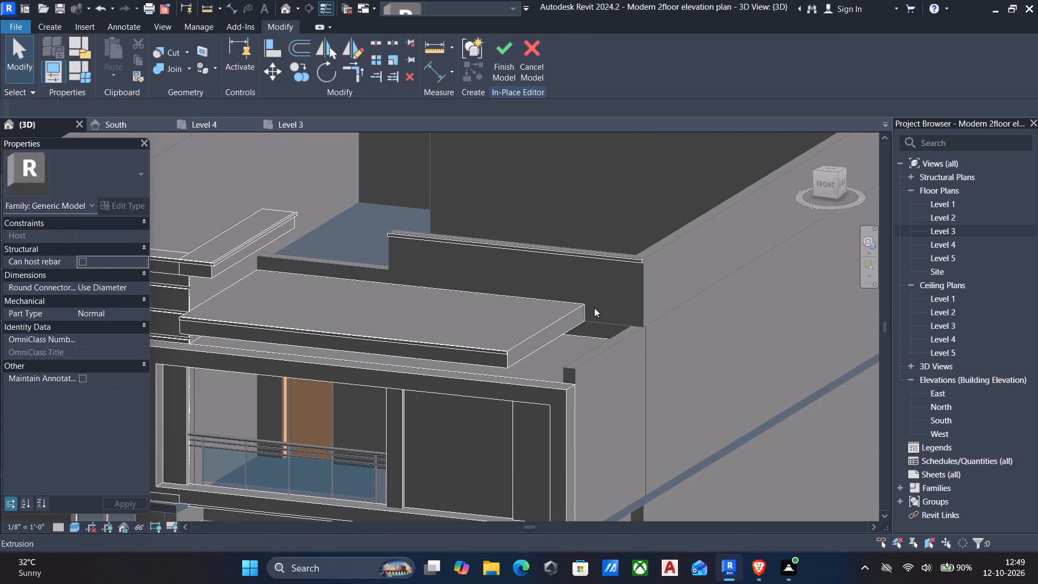
pyautogui.click(519, 343)
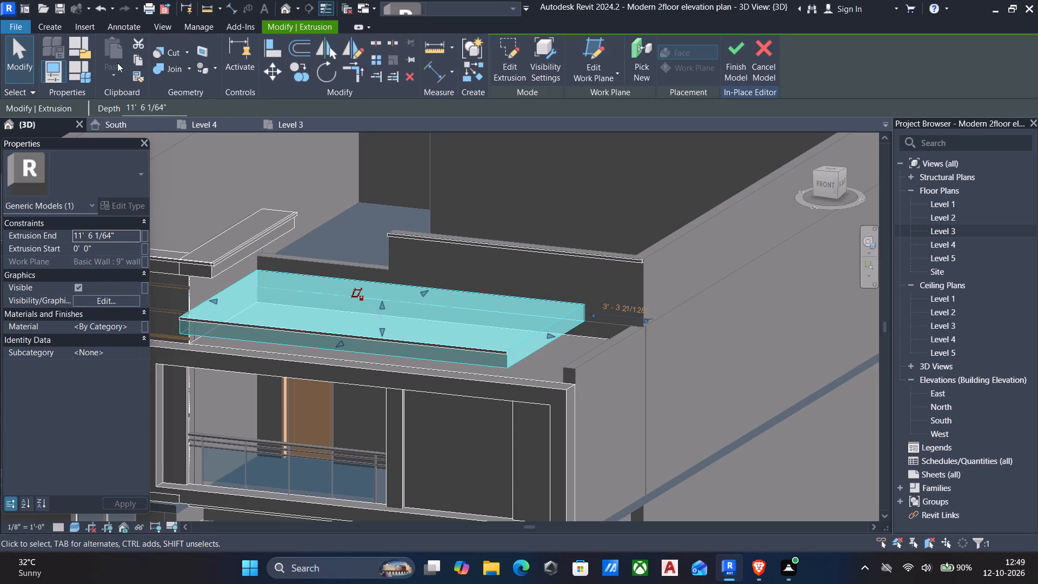
pyautogui.click(44, 24)
pyautogui.click(101, 53)
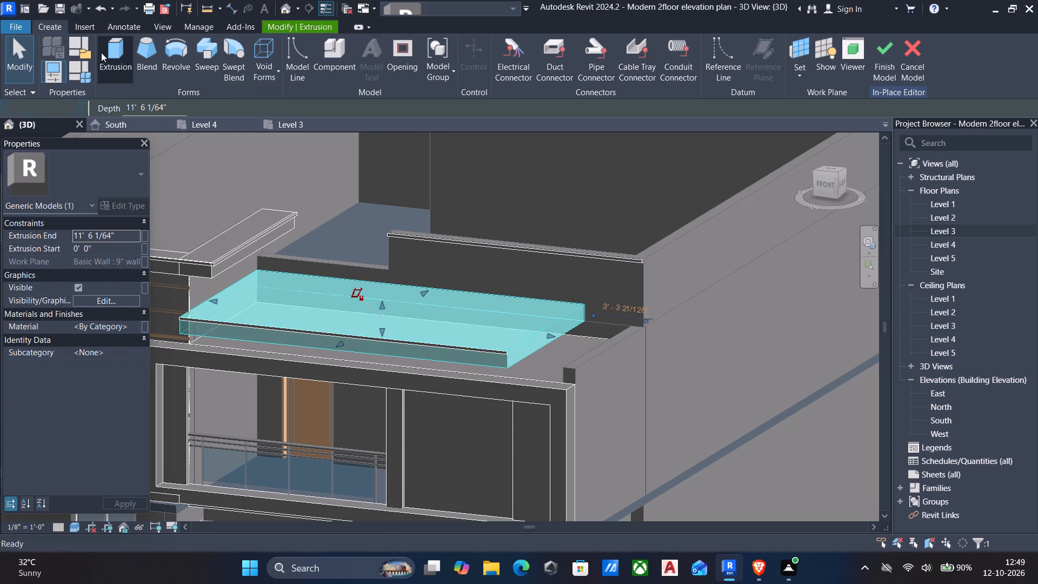
pyautogui.click(615, 77)
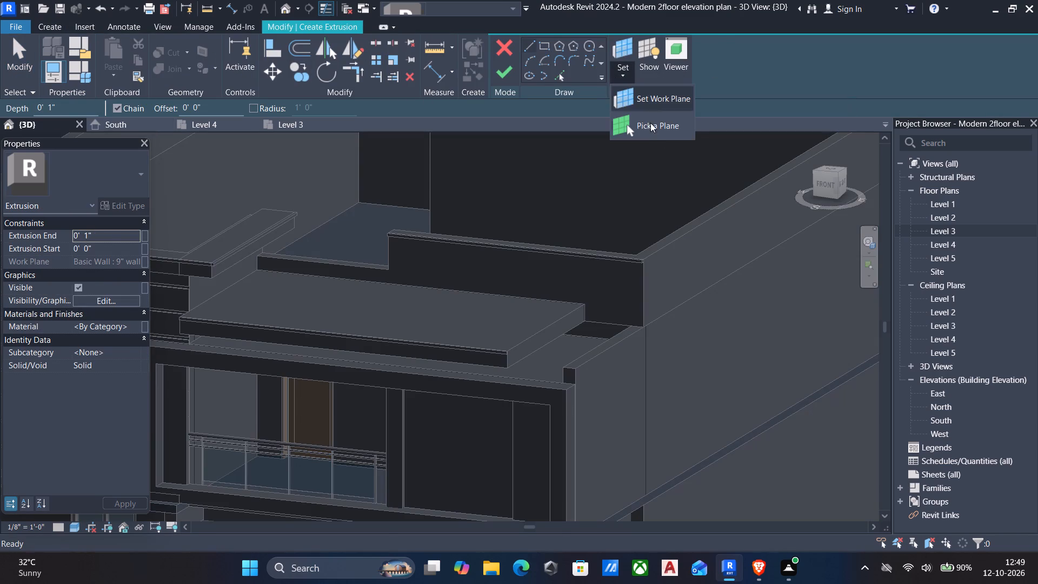
pyautogui.click(660, 123)
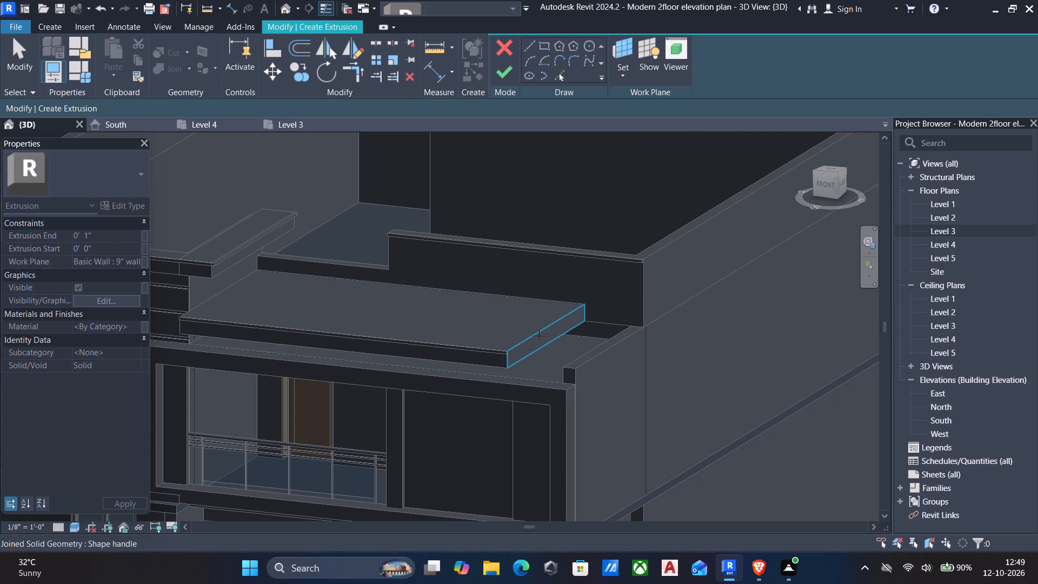
pyautogui.click(539, 336)
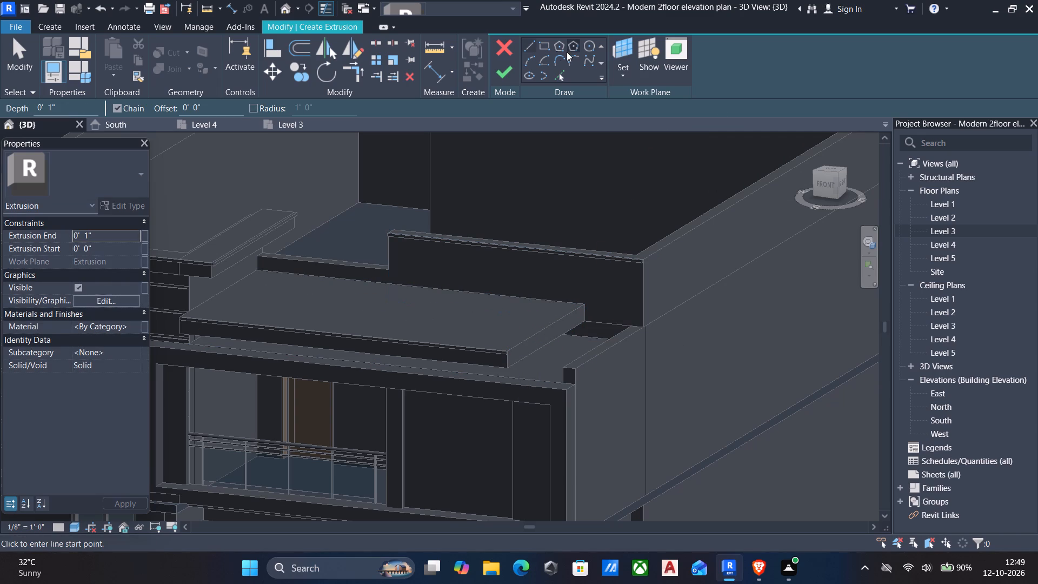
# Sketch a 2" high rectangle along the top of the slab's side face and finish it as a 1" deep extrusion.
pyautogui.click(541, 46)
pyautogui.scroll(4, 574, 314)
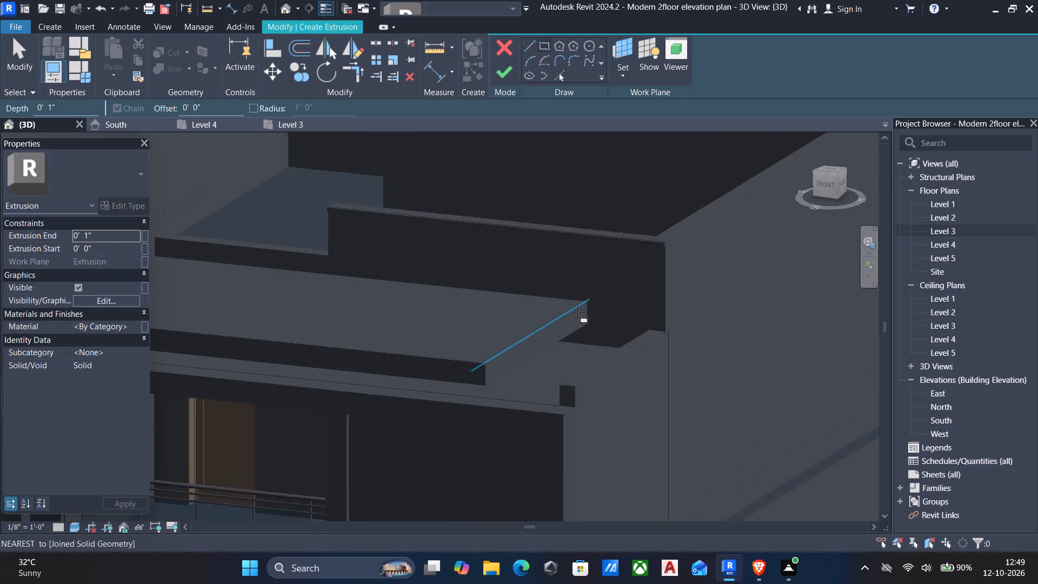
pyautogui.scroll(5, 577, 313)
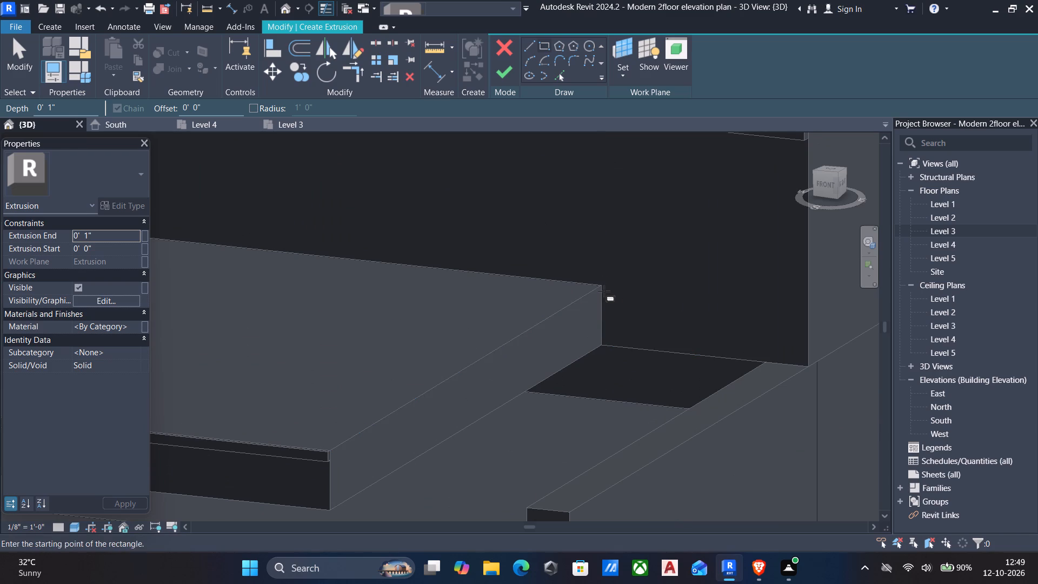
pyautogui.click(601, 286)
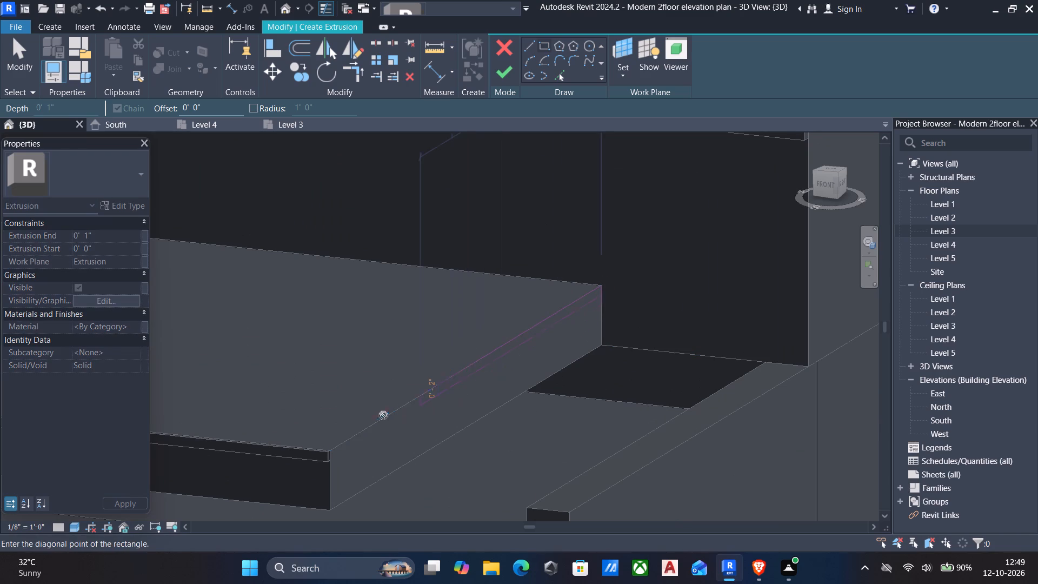
pyautogui.click(326, 464)
pyautogui.press('Escape')
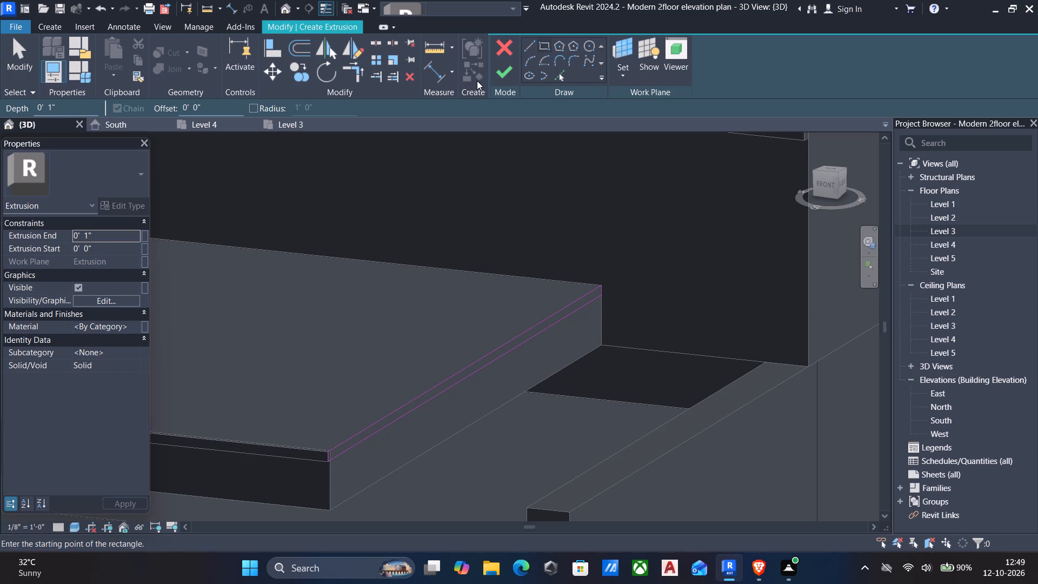
pyautogui.click(500, 72)
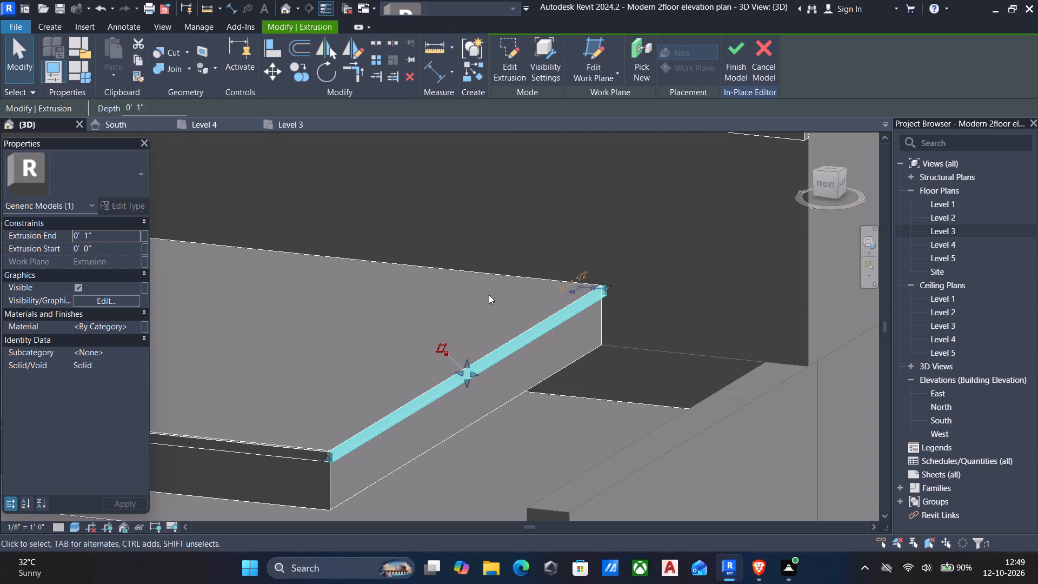
pyautogui.press('Escape')
# Start another solid extrusion using the exposed end face of the 9" parapet wall behind the roof slab as work plane.
pyautogui.scroll(-6, 462, 295)
pyautogui.scroll(5, 409, 366)
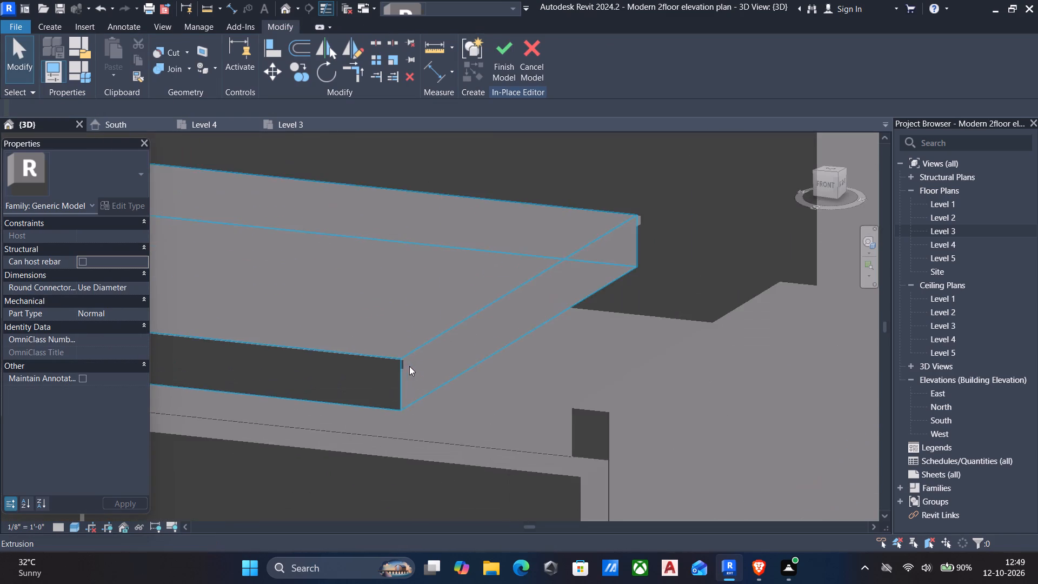
pyautogui.scroll(6, 395, 366)
pyautogui.scroll(6, 487, 363)
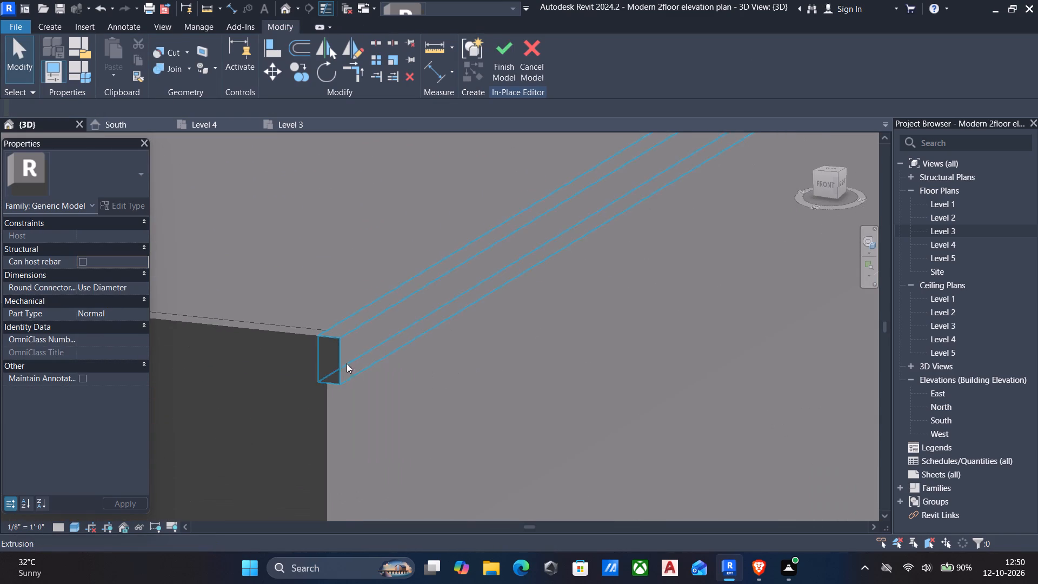
pyautogui.scroll(-20, 321, 359)
pyautogui.scroll(-3, 321, 359)
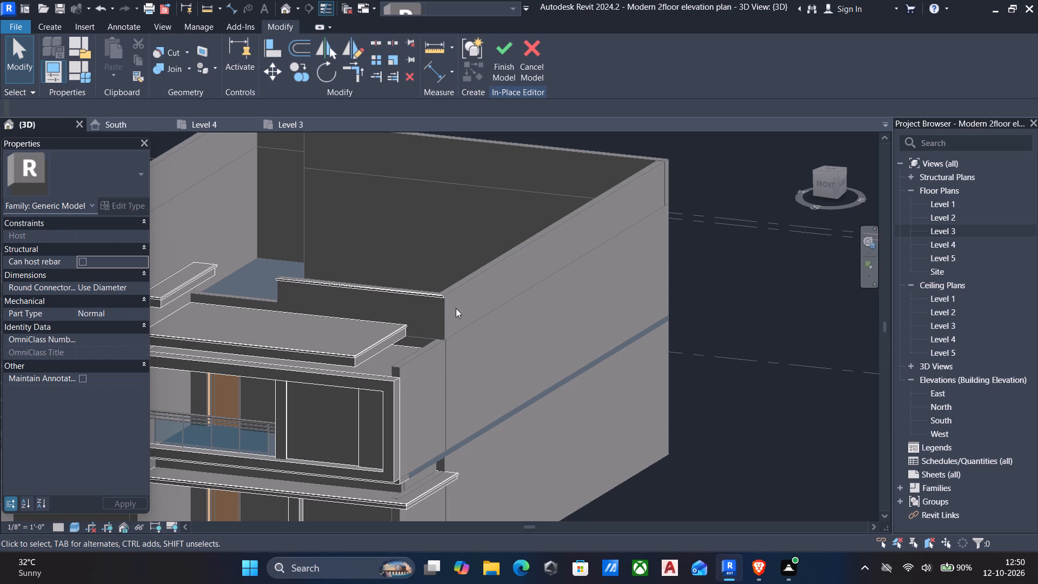
pyautogui.keyDown('shift'); pyautogui.moveTo(436, 308); pyautogui.dragTo(546, 294, button='middle'); pyautogui.keyUp('shift')
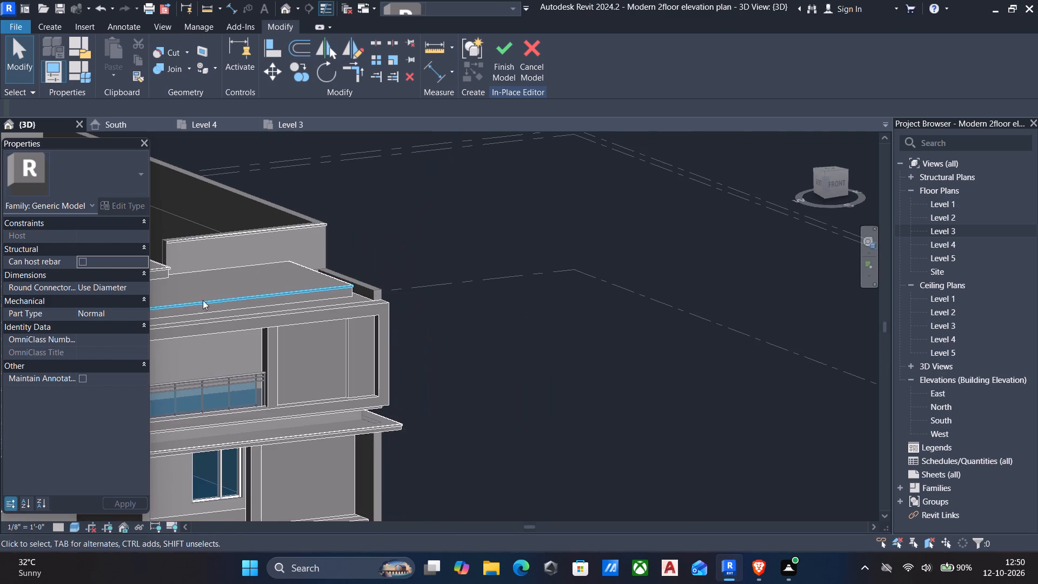
pyautogui.scroll(-1, 76, 306)
pyautogui.moveTo(167, 328); pyautogui.dragTo(496, 367, button='middle')
pyautogui.scroll(5, 530, 302)
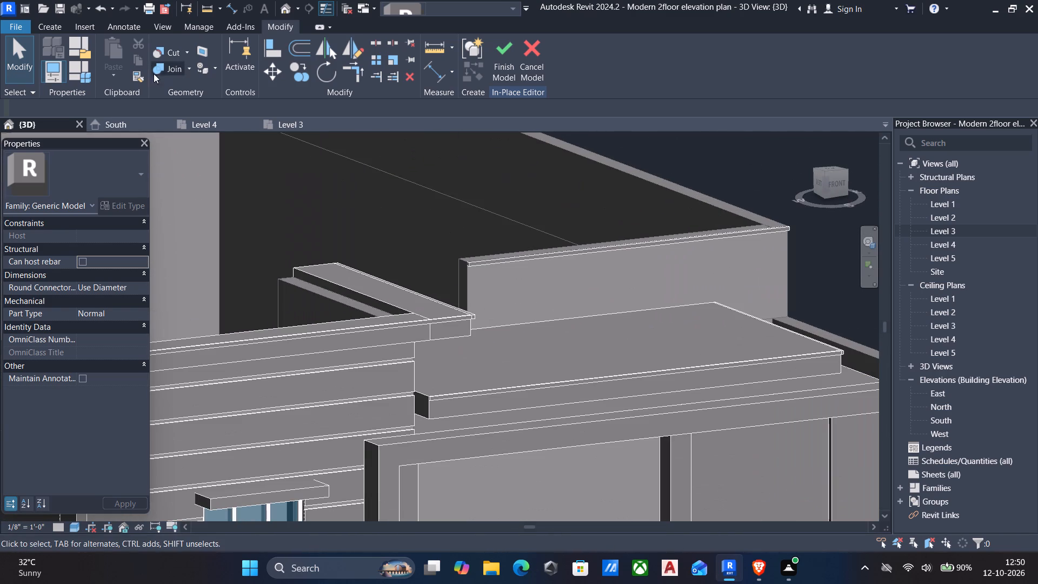
pyautogui.click(50, 25)
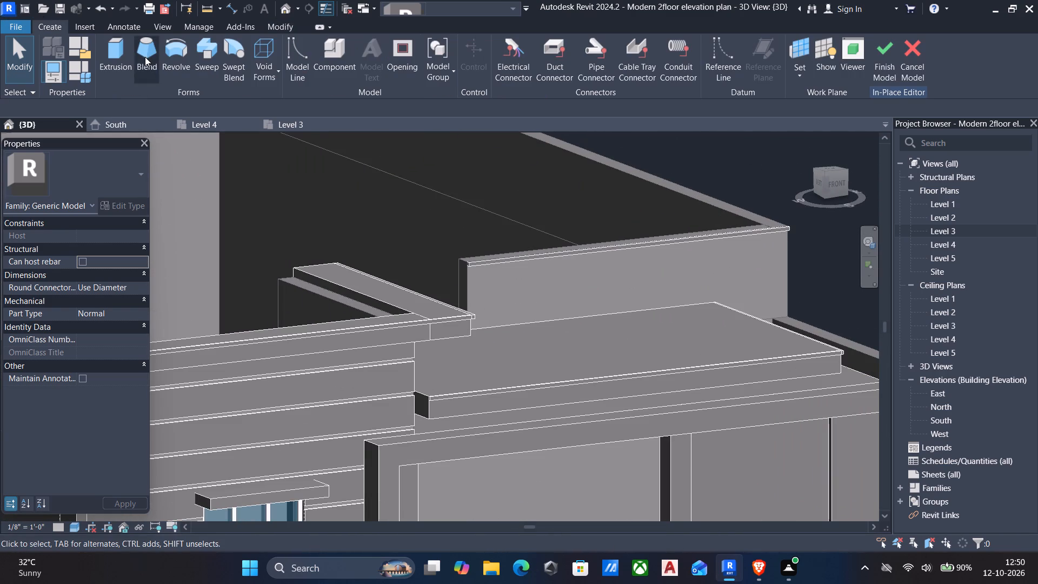
pyautogui.click(116, 46)
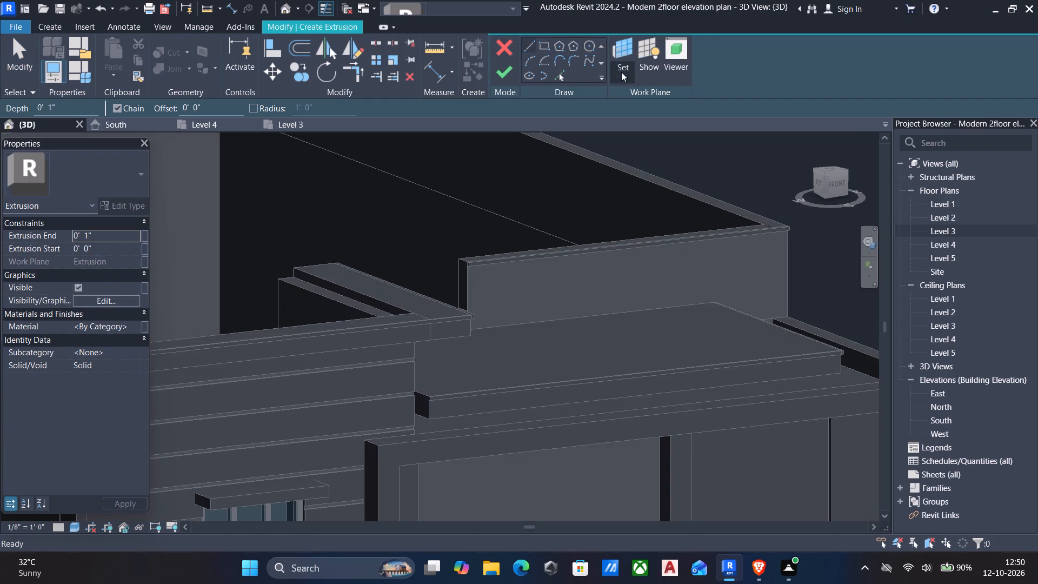
pyautogui.click(627, 78)
pyautogui.click(633, 122)
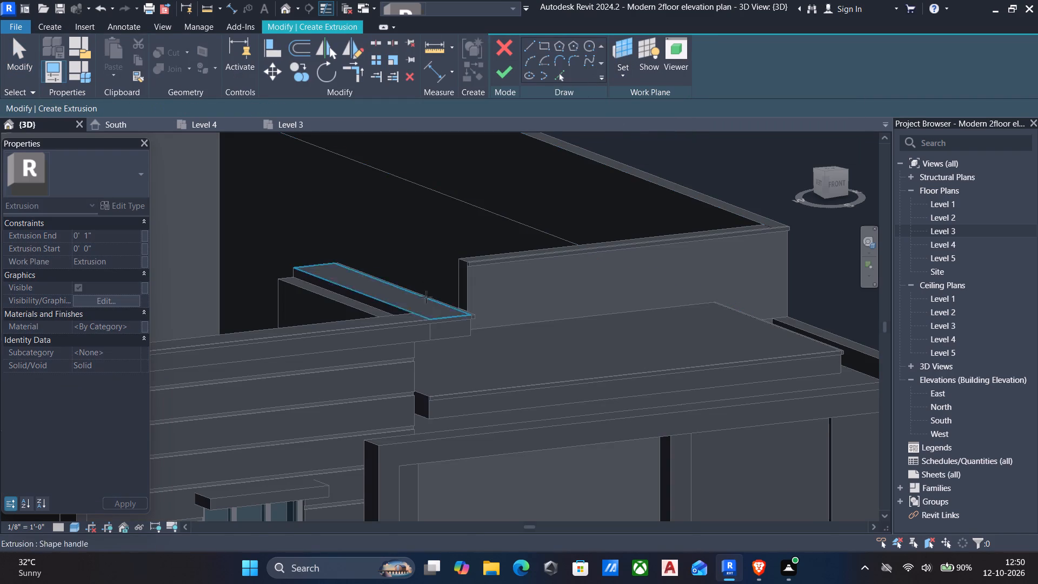
pyautogui.scroll(4, 463, 274)
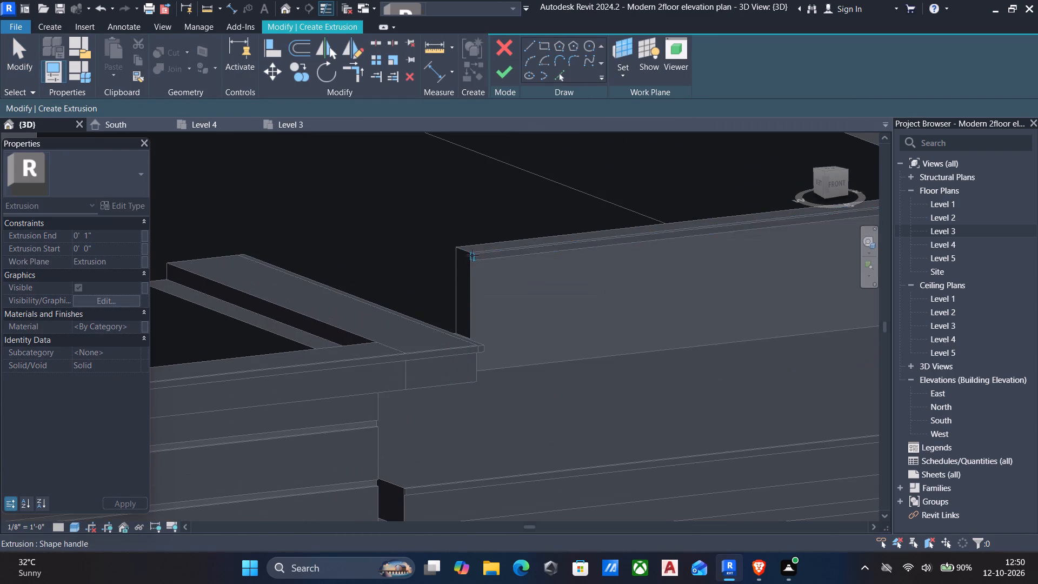
pyautogui.click(460, 252)
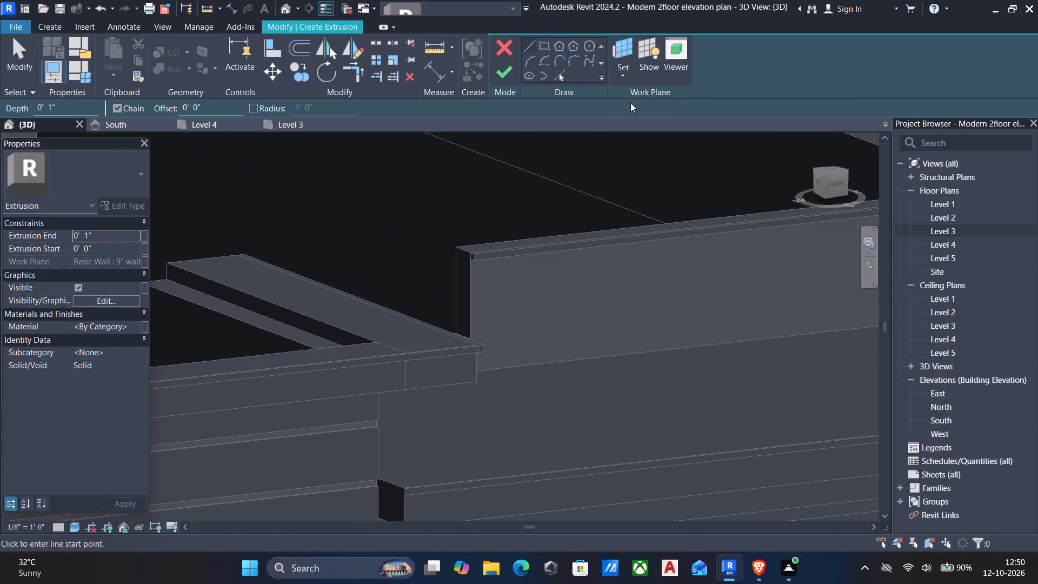
# Sketch a 2" by 2" rectangle matching the parapet strip's end profile and finish it as a 1" deep extrusion.
pyautogui.click(543, 45)
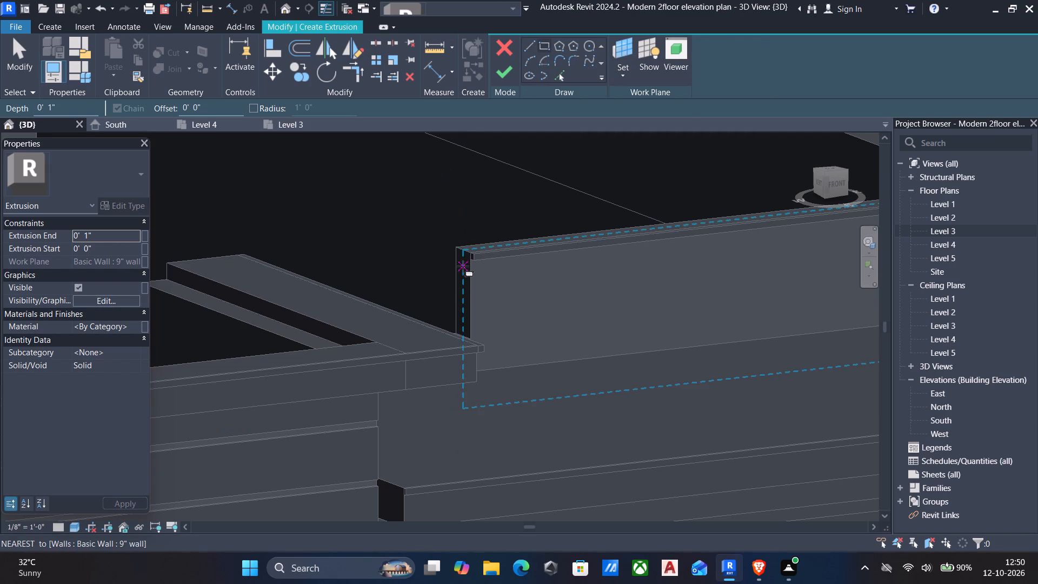
pyautogui.scroll(11, 467, 266)
pyautogui.click(490, 245)
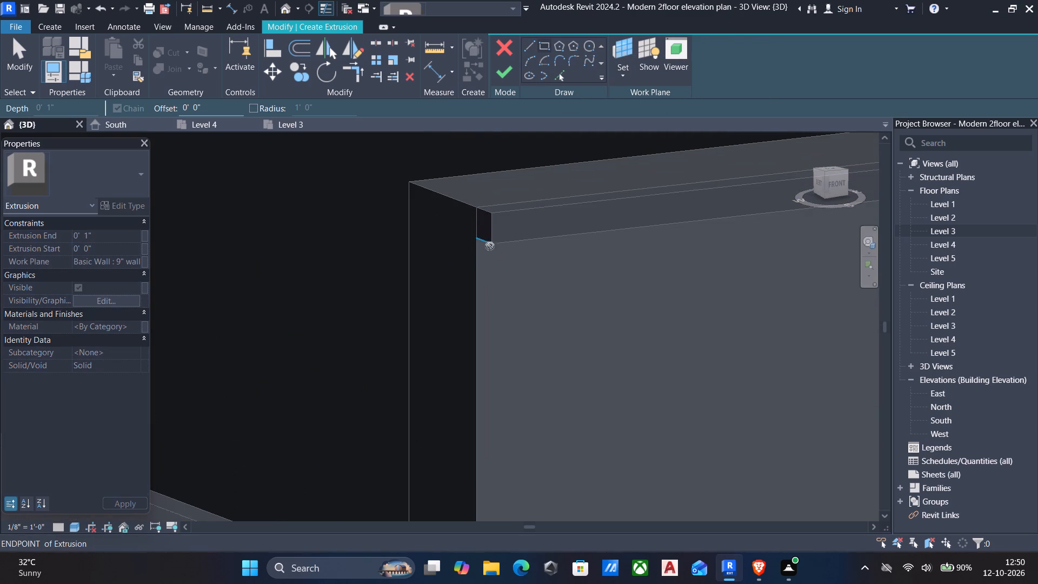
pyautogui.click(475, 207)
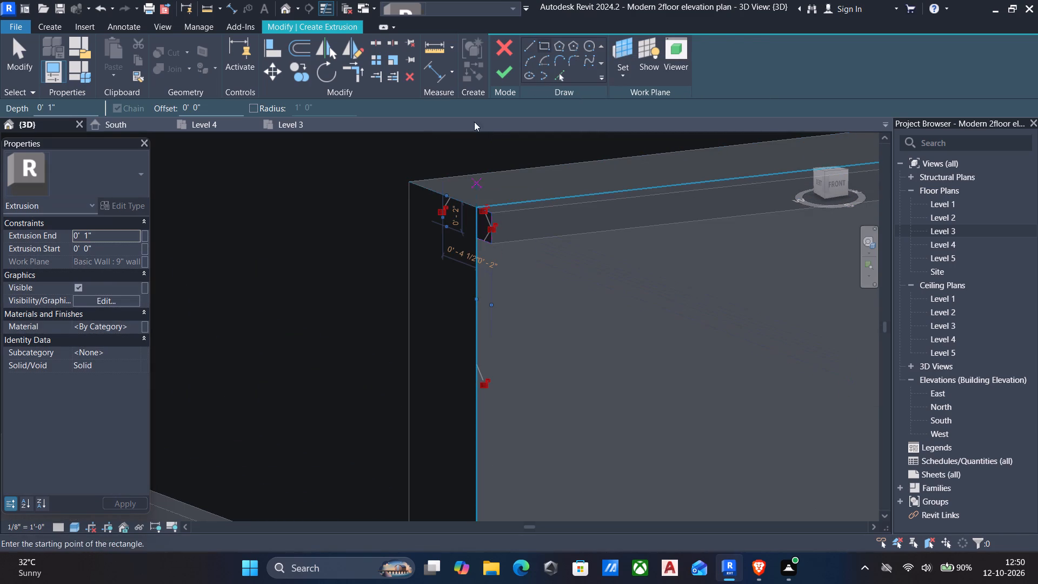
pyautogui.click(506, 71)
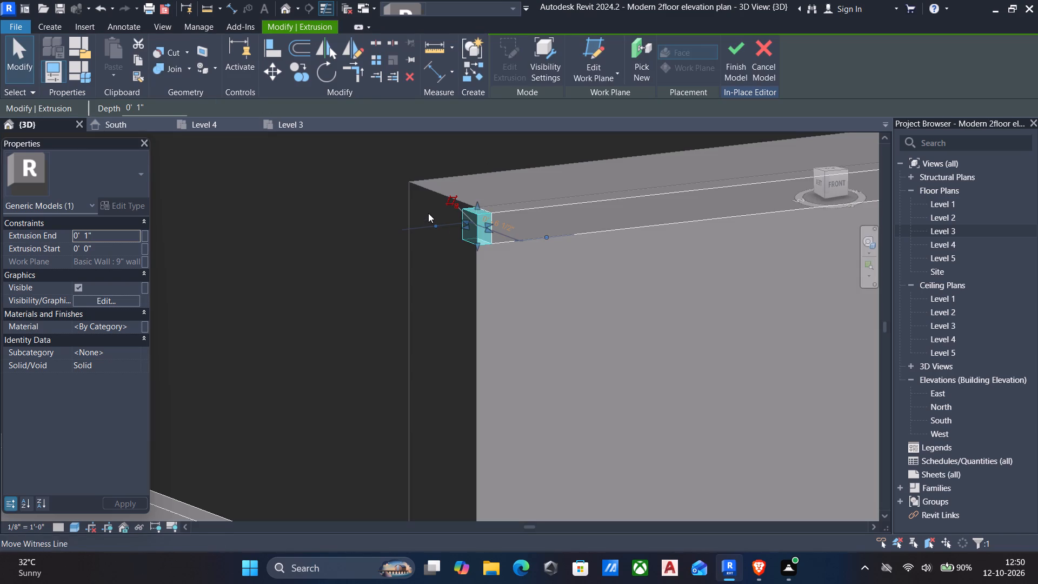
pyautogui.press('Escape')
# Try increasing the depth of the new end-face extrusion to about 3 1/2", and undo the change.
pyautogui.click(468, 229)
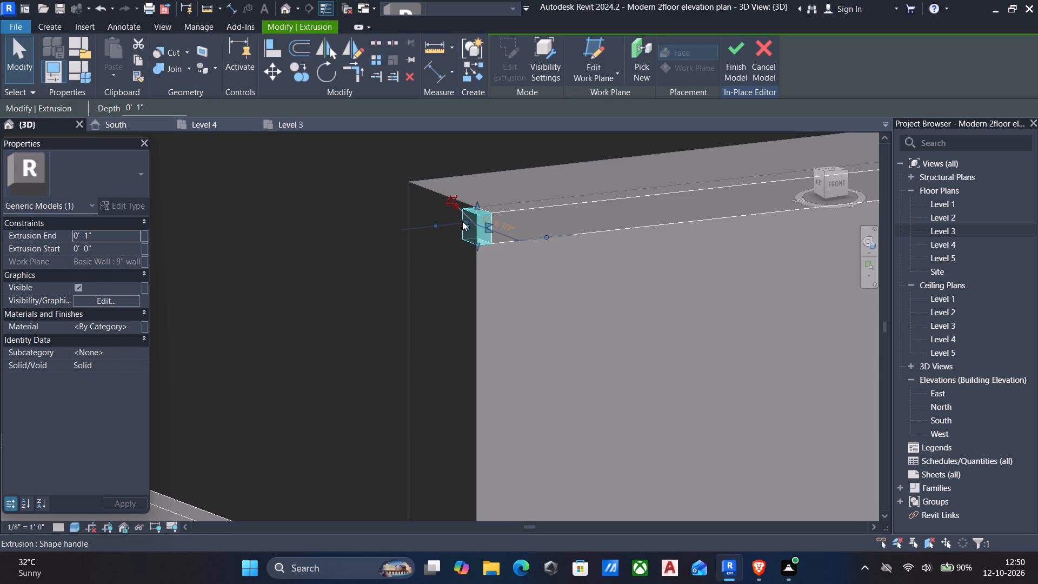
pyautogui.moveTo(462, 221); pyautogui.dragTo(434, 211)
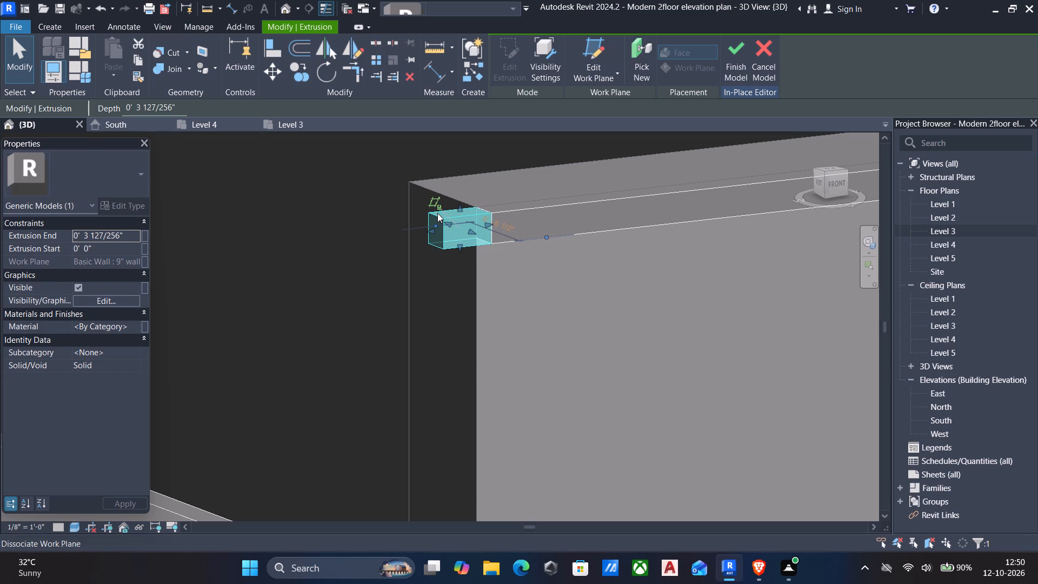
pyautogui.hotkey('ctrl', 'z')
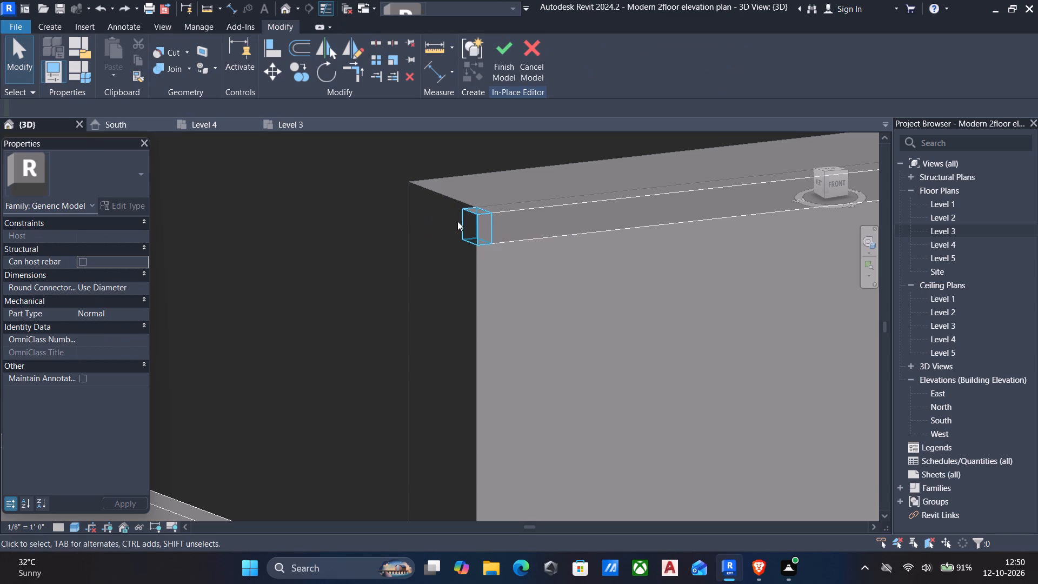
# Stretch the small extrusion across the full thickness of the parapet's end face, forming a strip along its top.
pyautogui.click(461, 223)
pyautogui.scroll(-3, 403, 260)
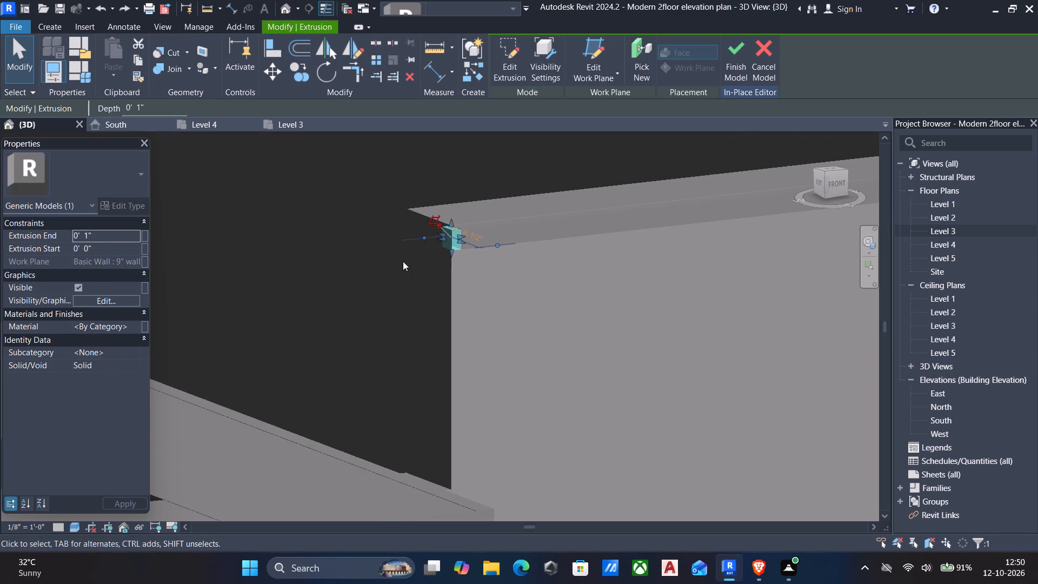
pyautogui.keyDown('shift'); pyautogui.moveTo(391, 256); pyautogui.dragTo(468, 318, button='middle'); pyautogui.keyUp('shift')
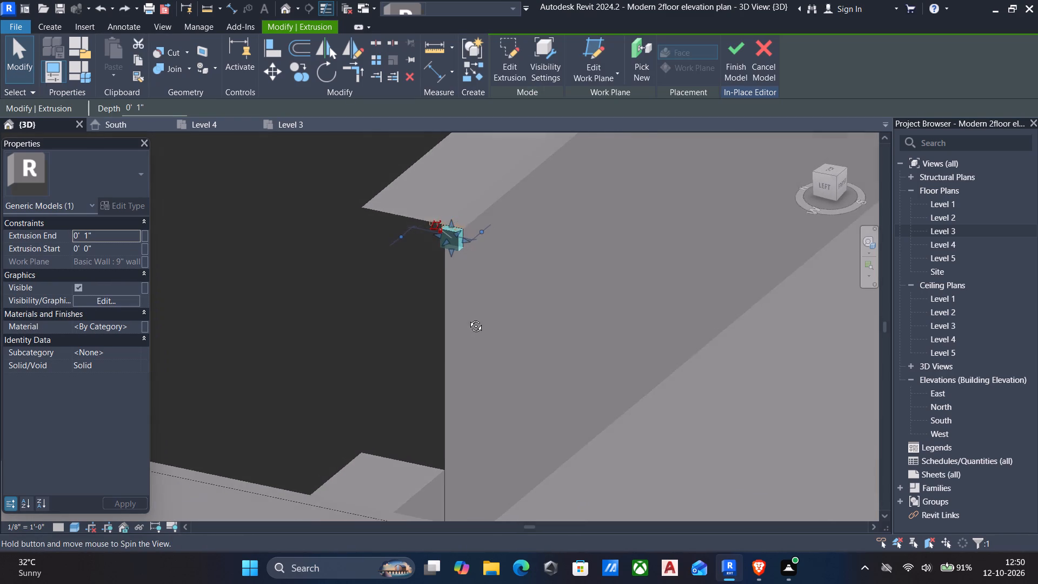
pyautogui.keyDown('shift'); pyautogui.moveTo(468, 318); pyautogui.dragTo(468, 318, button='middle'); pyautogui.keyUp('shift')
pyautogui.scroll(5, 427, 237)
pyautogui.moveTo(430, 226); pyautogui.dragTo(260, 208)
pyautogui.press('Escape')
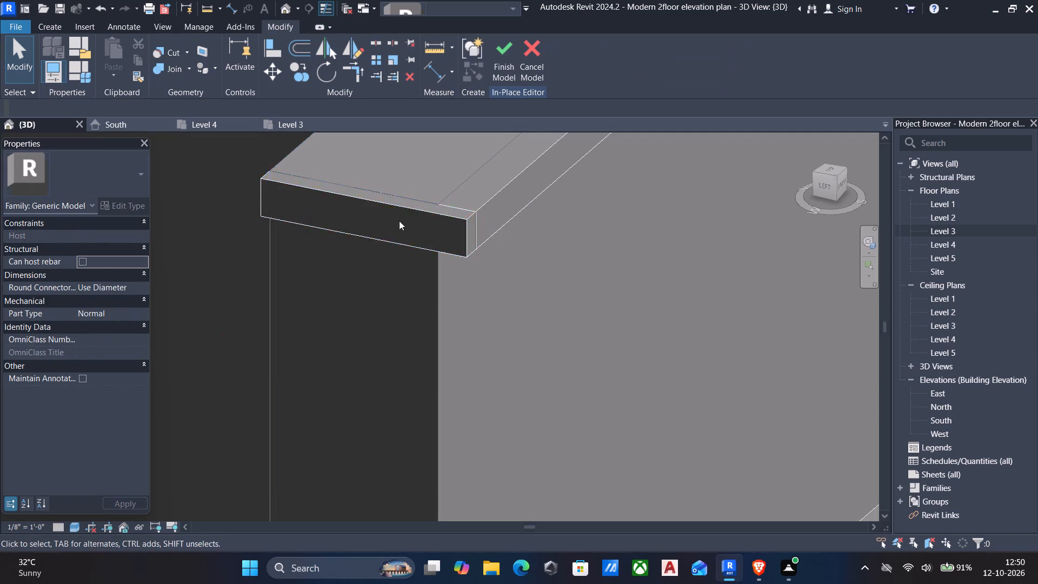
# Extend the side end of the roof slab above the balcony to the inner face of the adjacent side wall.
pyautogui.scroll(-6, 400, 222)
pyautogui.keyDown('shift'); pyautogui.moveTo(449, 277); pyautogui.dragTo(404, 10, button='middle'); pyautogui.keyUp('shift')
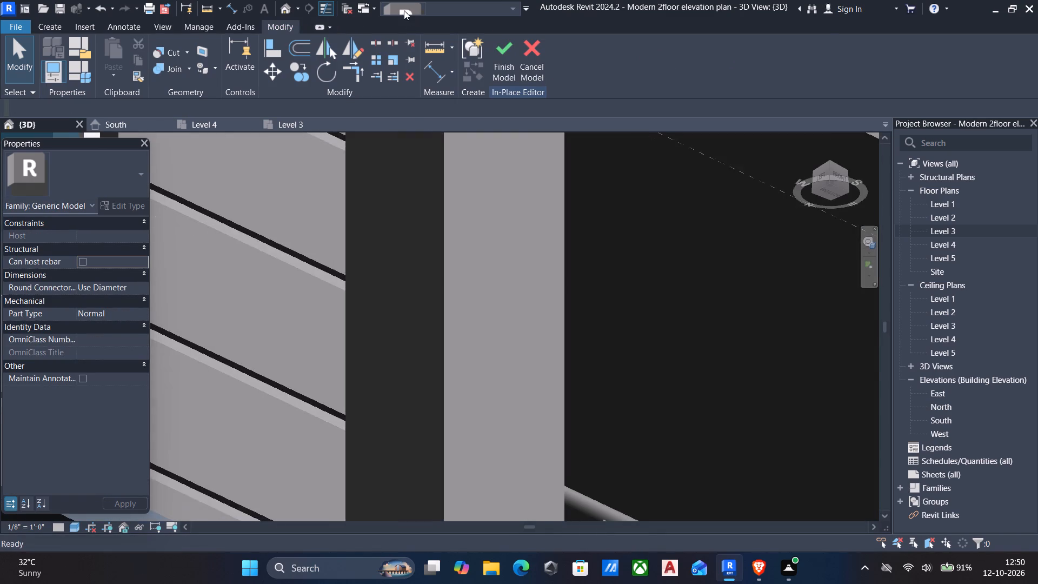
pyautogui.scroll(-16, 432, 341)
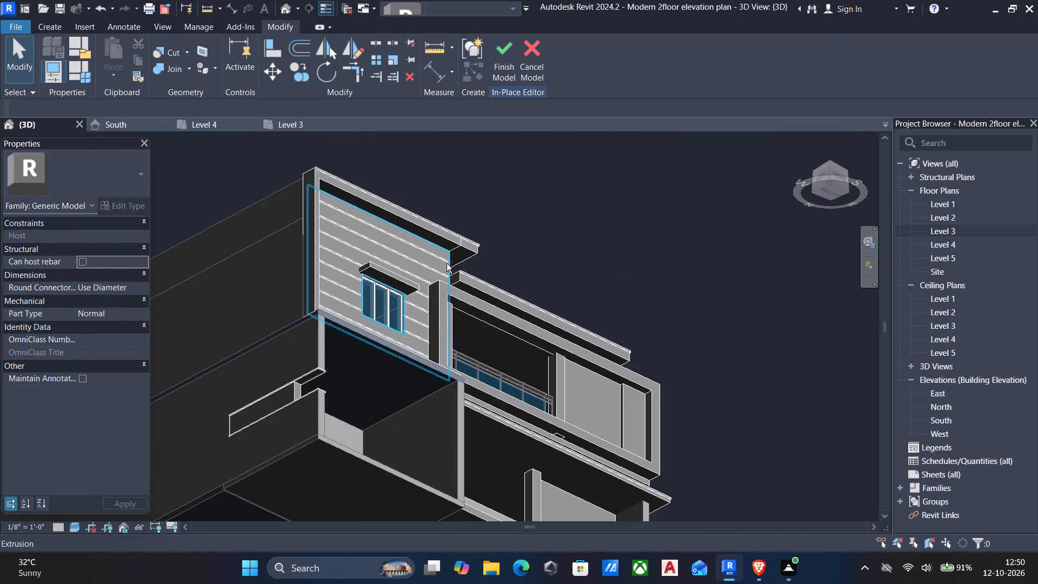
pyautogui.keyDown('shift'); pyautogui.moveTo(533, 242); pyautogui.dragTo(546, 467, button='middle'); pyautogui.keyUp('shift')
pyautogui.moveTo(550, 363); pyautogui.dragTo(656, 273, button='middle')
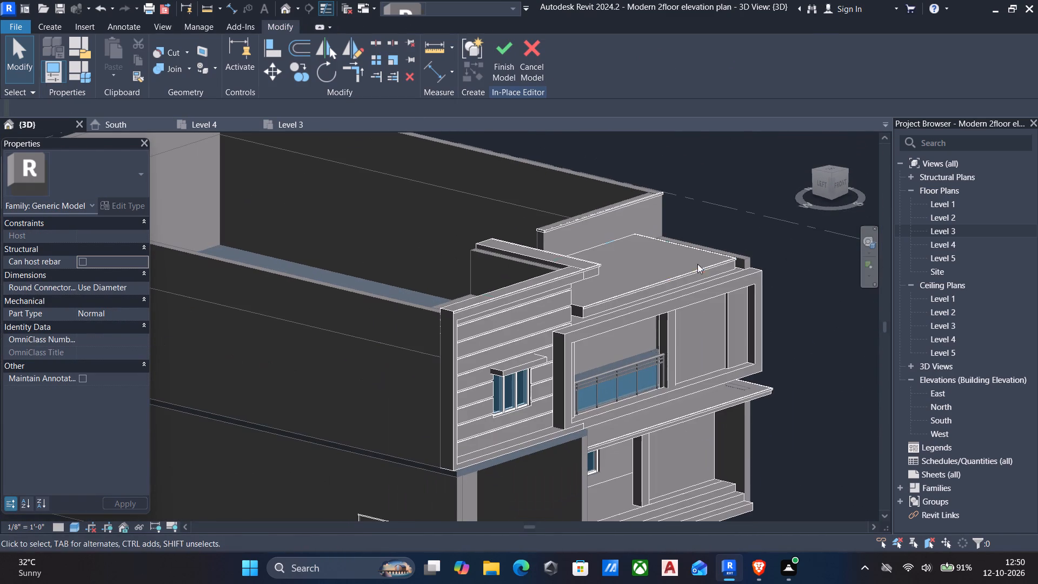
pyautogui.press('Escape')
pyautogui.scroll(6, 767, 258)
pyautogui.scroll(6, 704, 304)
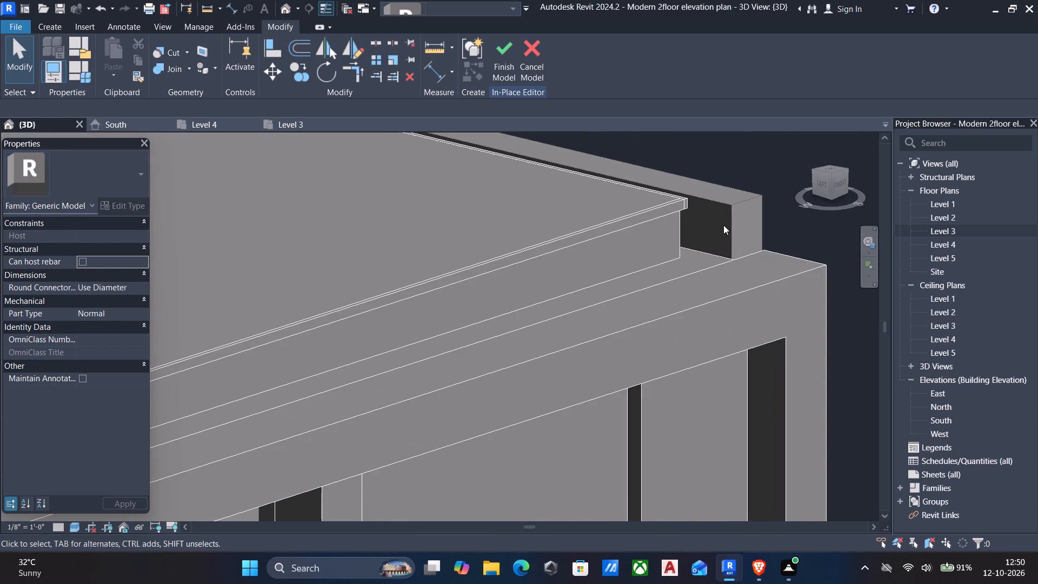
pyautogui.scroll(-2, 710, 227)
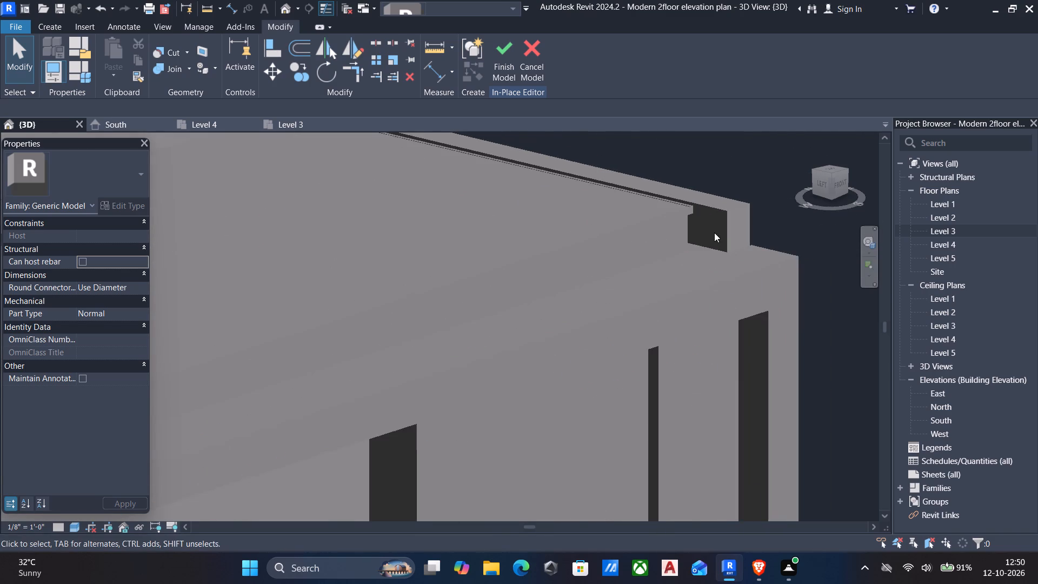
pyautogui.keyDown('shift'); pyautogui.moveTo(714, 233); pyautogui.dragTo(588, 252, button='middle'); pyautogui.keyUp('shift')
pyautogui.keyDown('shift'); pyautogui.moveTo(590, 249); pyautogui.dragTo(609, 227, button='middle'); pyautogui.keyUp('shift')
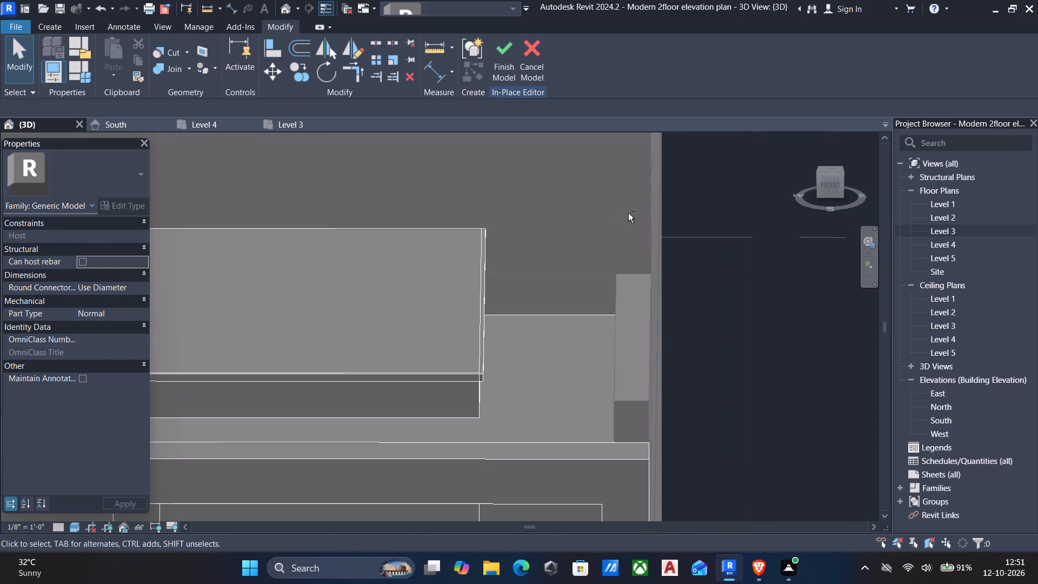
pyautogui.scroll(-2, 571, 259)
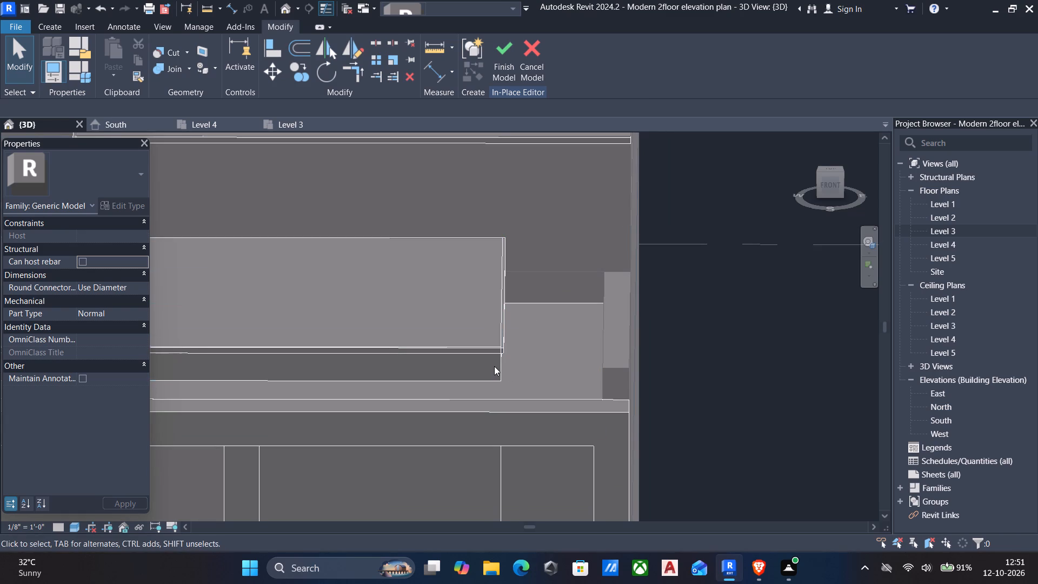
pyautogui.click(500, 366)
pyautogui.scroll(-7, 511, 366)
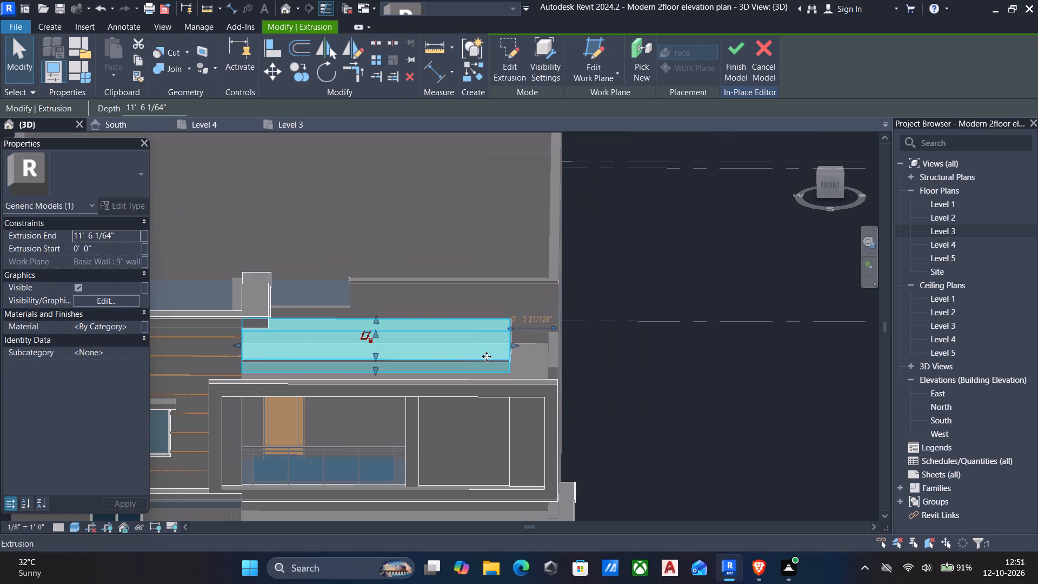
pyautogui.moveTo(514, 344); pyautogui.dragTo(544, 346)
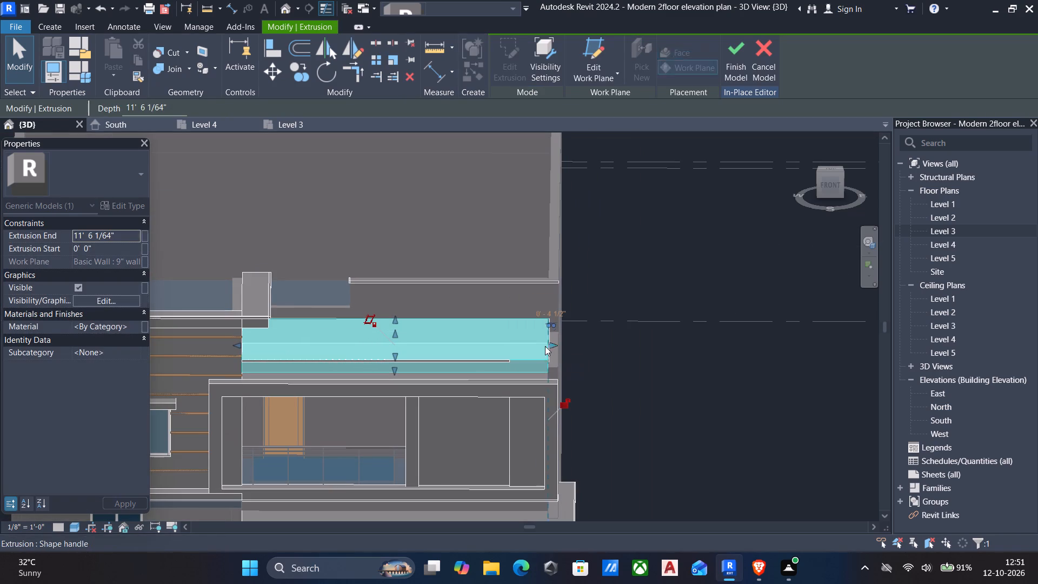
pyautogui.press('Escape')
# Lengthen the front edge strip along the top of the roof slab to meet the strip at its extended side end.
pyautogui.scroll(5, 549, 364)
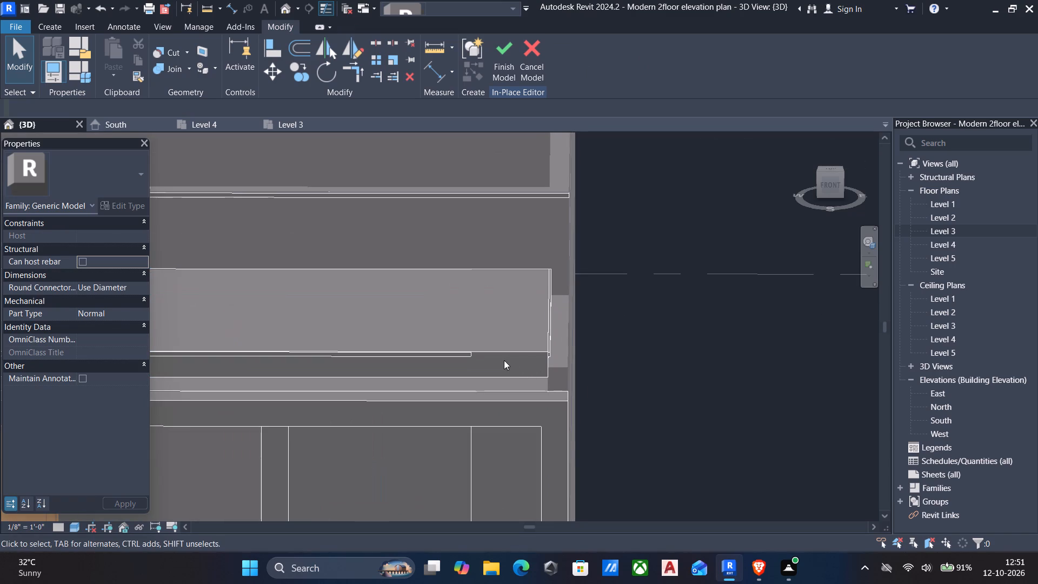
pyautogui.click(469, 359)
pyautogui.moveTo(475, 353); pyautogui.dragTo(523, 355)
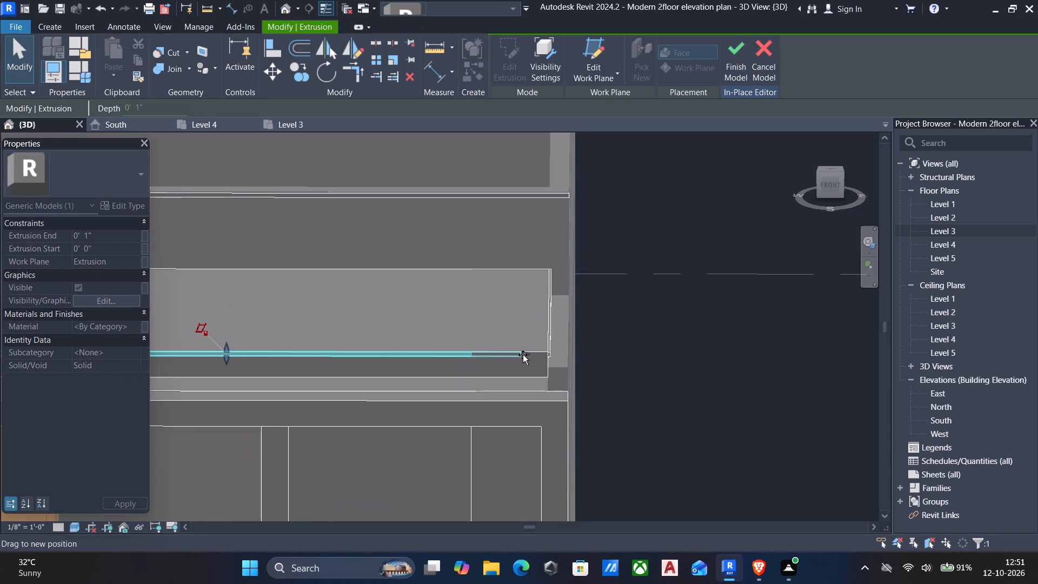
pyautogui.moveTo(523, 355); pyautogui.dragTo(549, 356)
pyautogui.scroll(6, 549, 356)
pyautogui.press('Escape')
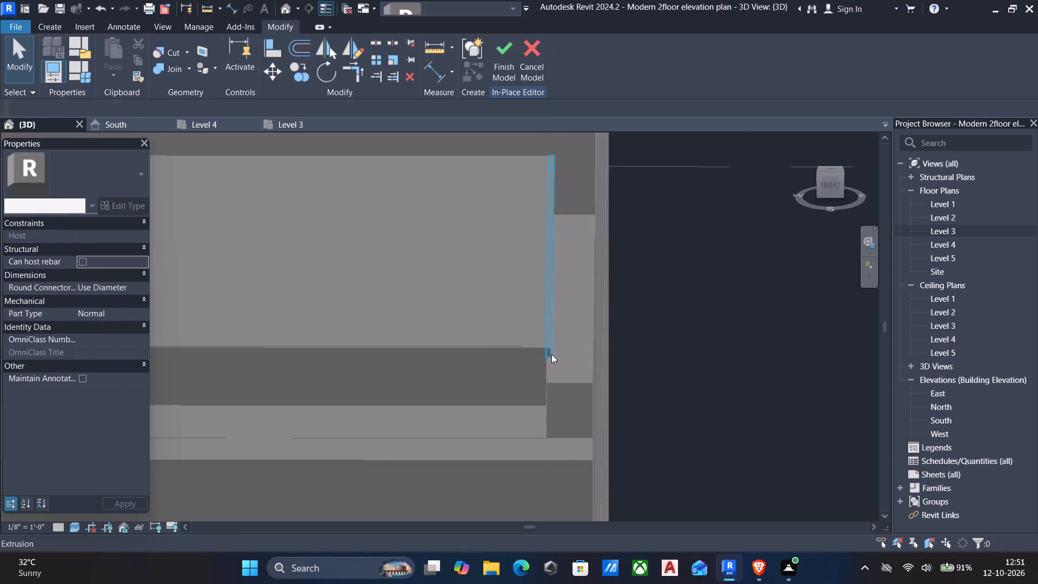
pyautogui.scroll(6, 551, 354)
pyautogui.scroll(-13, 541, 369)
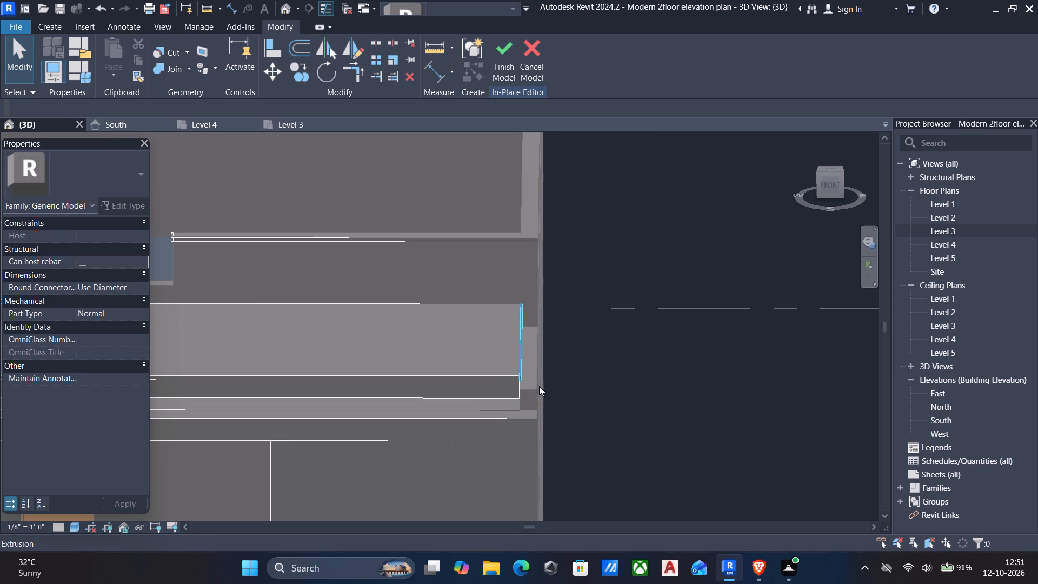
# Finish the in-place model containing the parapet and roof slab strips.
pyautogui.click(544, 388)
pyautogui.click(528, 389)
pyautogui.click(500, 45)
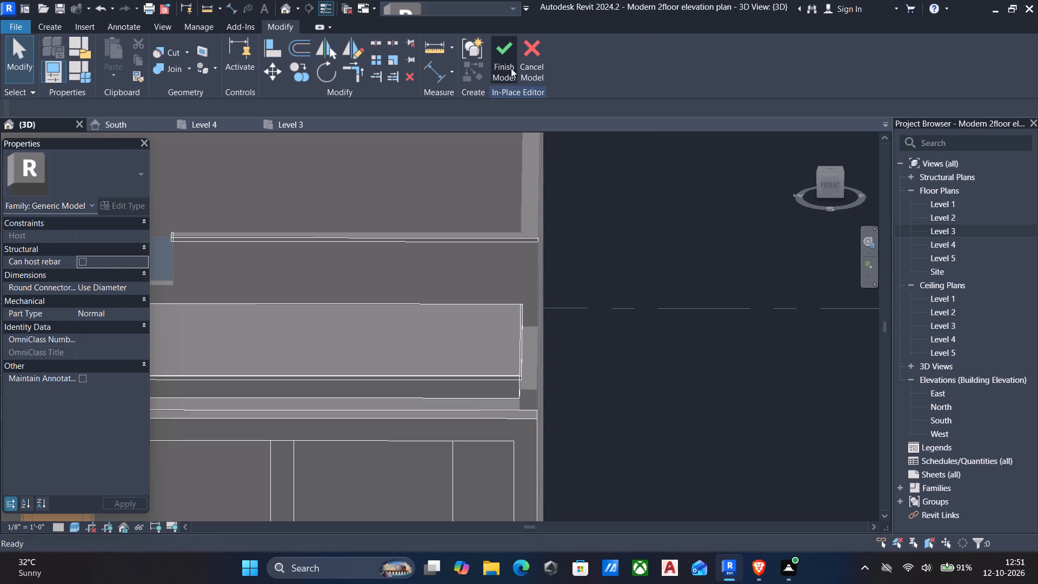
# Extend the top of the 9" Level 3 side wall upward beside the end of the roof slab.
pyautogui.click(534, 383)
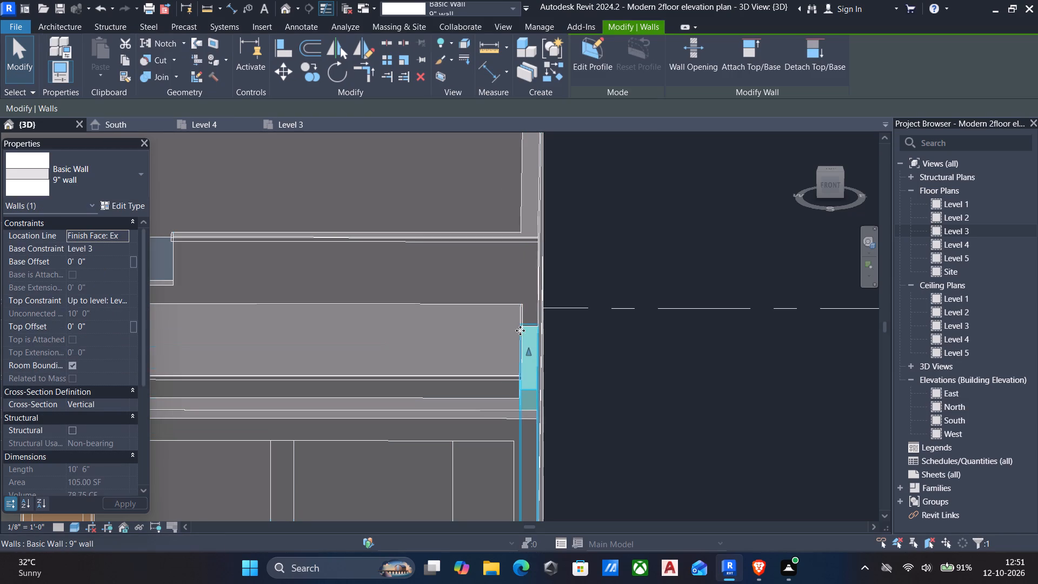
pyautogui.moveTo(528, 350); pyautogui.dragTo(520, 270)
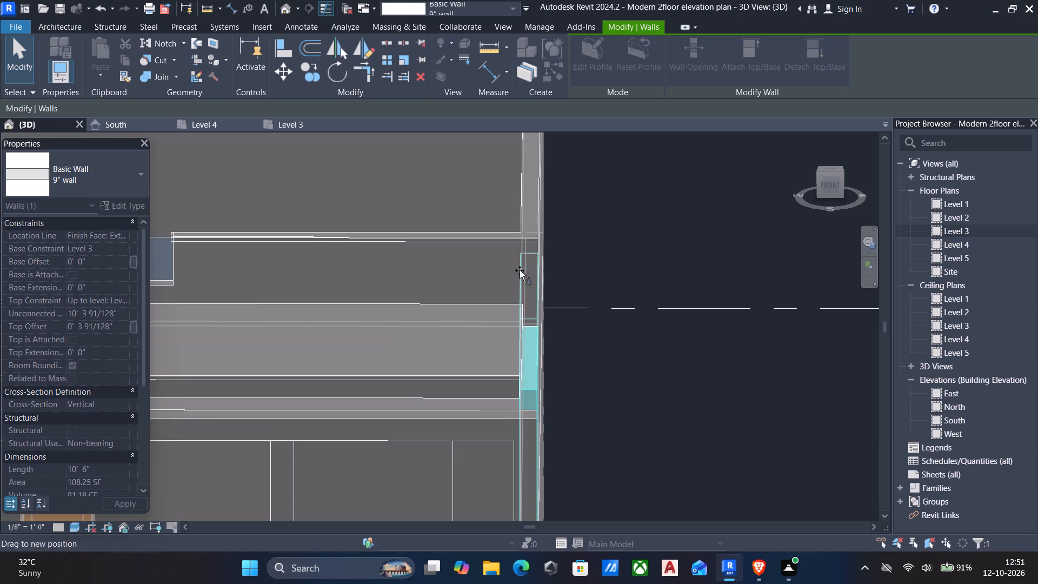
pyautogui.moveTo(520, 270); pyautogui.dragTo(523, 273)
pyautogui.press('Escape')
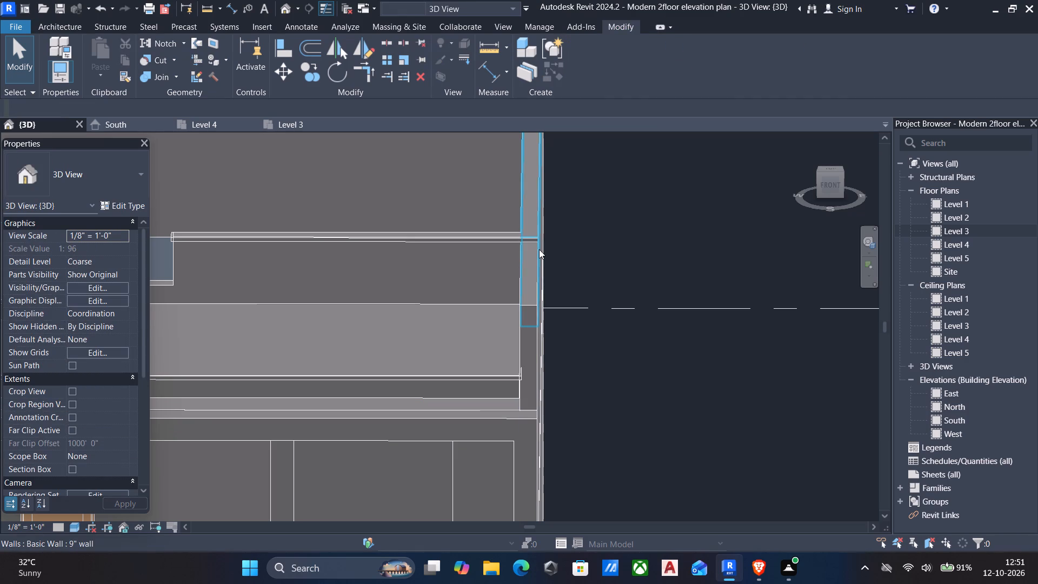
# Align the front end face of the lower side wall with the front end face of the wall above.
pyautogui.press('a')
pyautogui.press('l')
pyautogui.click(535, 210)
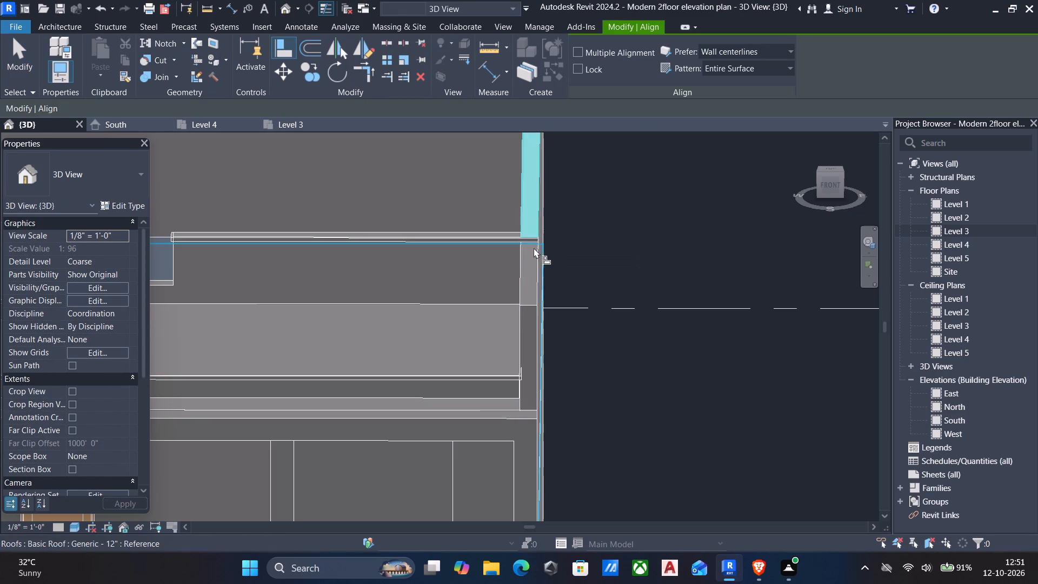
pyautogui.click(534, 264)
pyautogui.press('Escape')
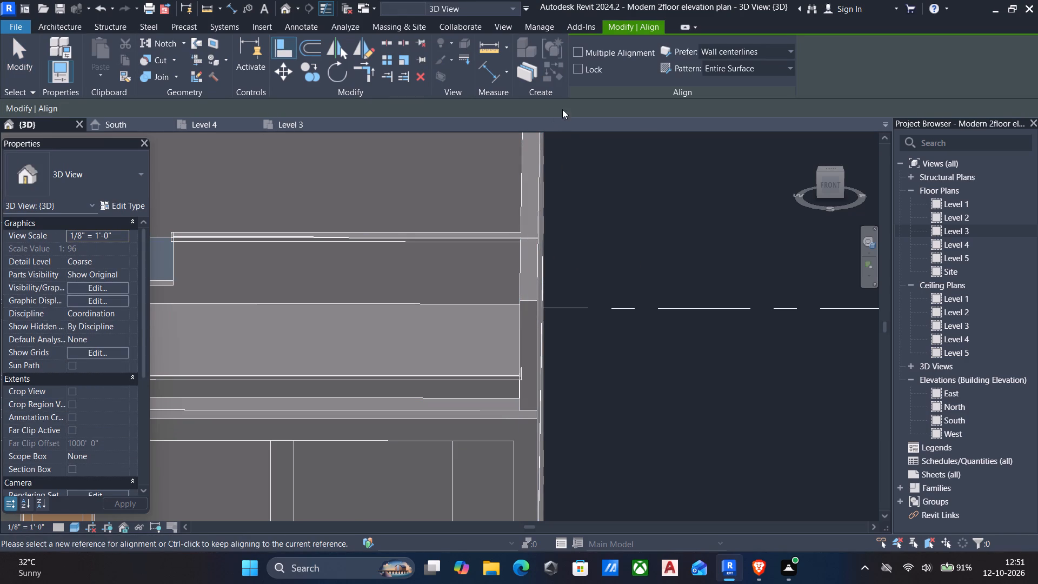
# Examine the junction of the side wall and roof slab corner above the balcony, and the overall massing of the house.
pyautogui.scroll(-5, 571, 212)
pyautogui.keyDown('shift'); pyautogui.moveTo(545, 253); pyautogui.dragTo(582, 236, button='middle'); pyautogui.keyUp('shift')
pyautogui.scroll(5, 573, 268)
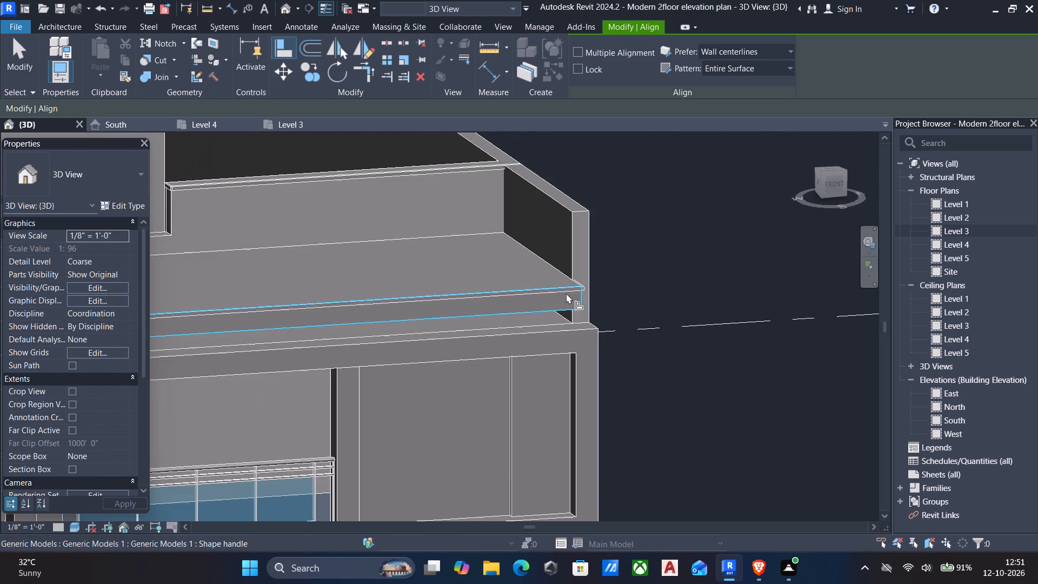
pyautogui.scroll(5, 584, 293)
pyautogui.press('Escape')
pyautogui.scroll(3, 586, 277)
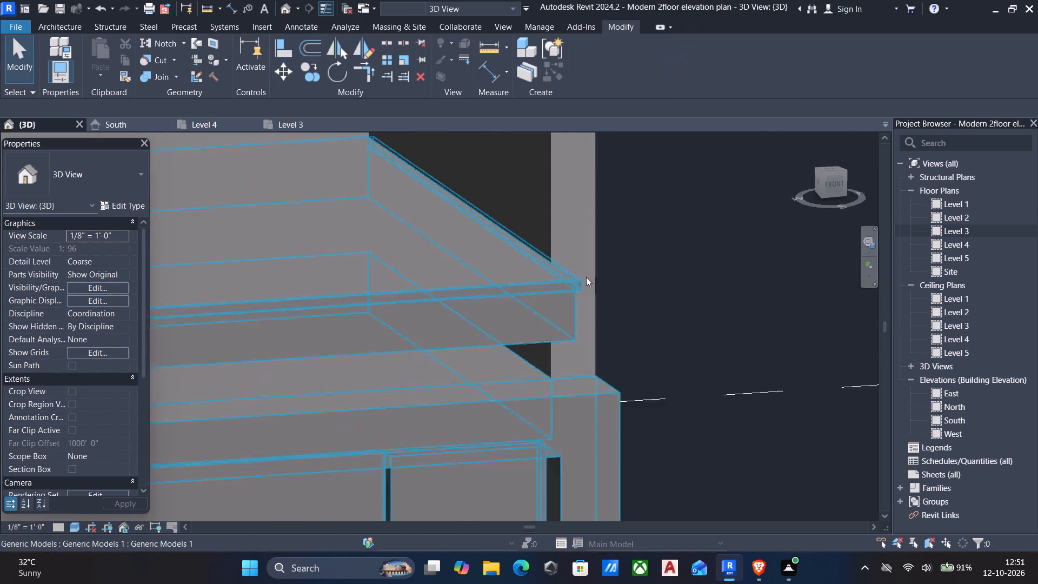
pyautogui.scroll(2, 586, 277)
pyautogui.scroll(-5, 584, 289)
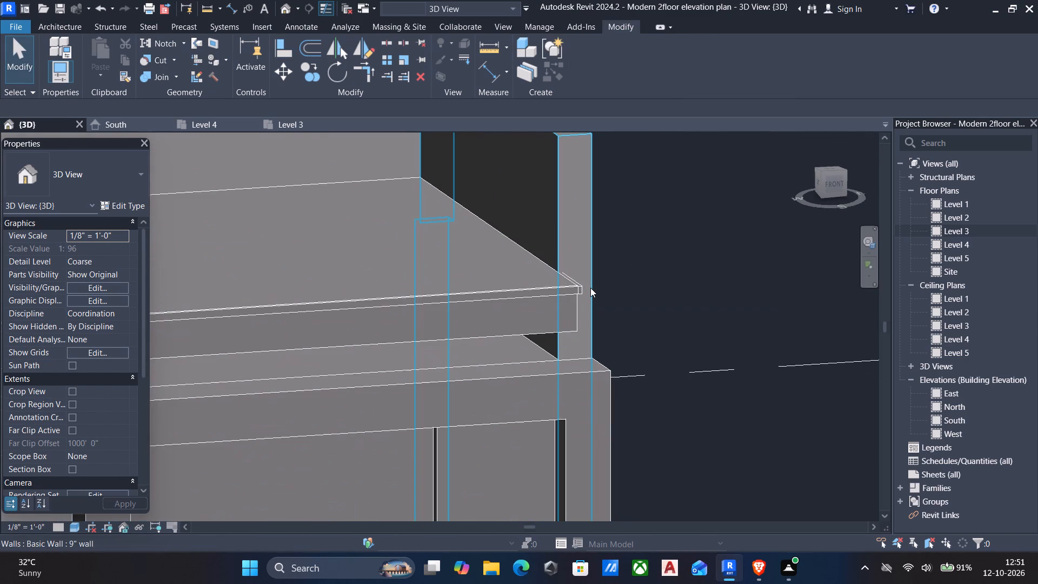
pyautogui.scroll(-5, 556, 295)
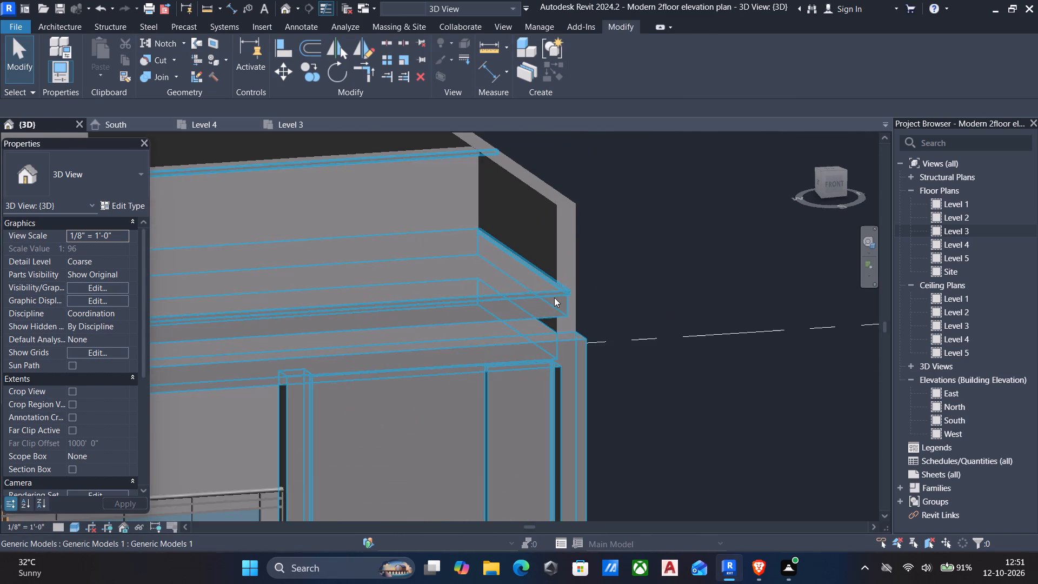
pyautogui.scroll(-5, 545, 299)
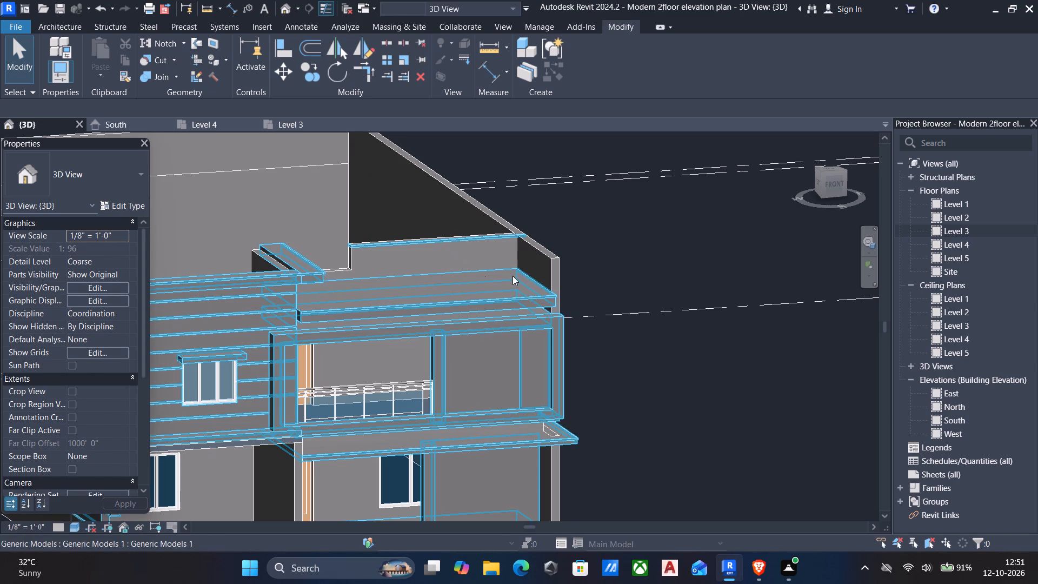
pyautogui.scroll(-5, 485, 281)
pyautogui.moveTo(488, 283); pyautogui.dragTo(766, 271, button='middle')
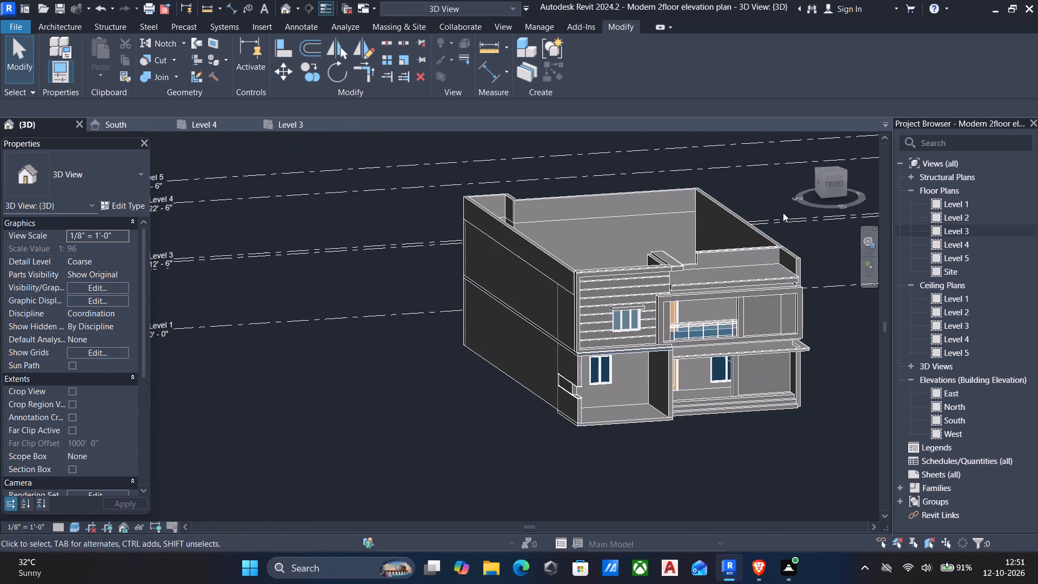
# On the Level 4 plan, start a Roof by Footprint and pick slope-defining boundary lines along the front cross wall and both side walls' outer faces.
pyautogui.doubleClick(954, 248)
pyautogui.scroll(-7, 527, 281)
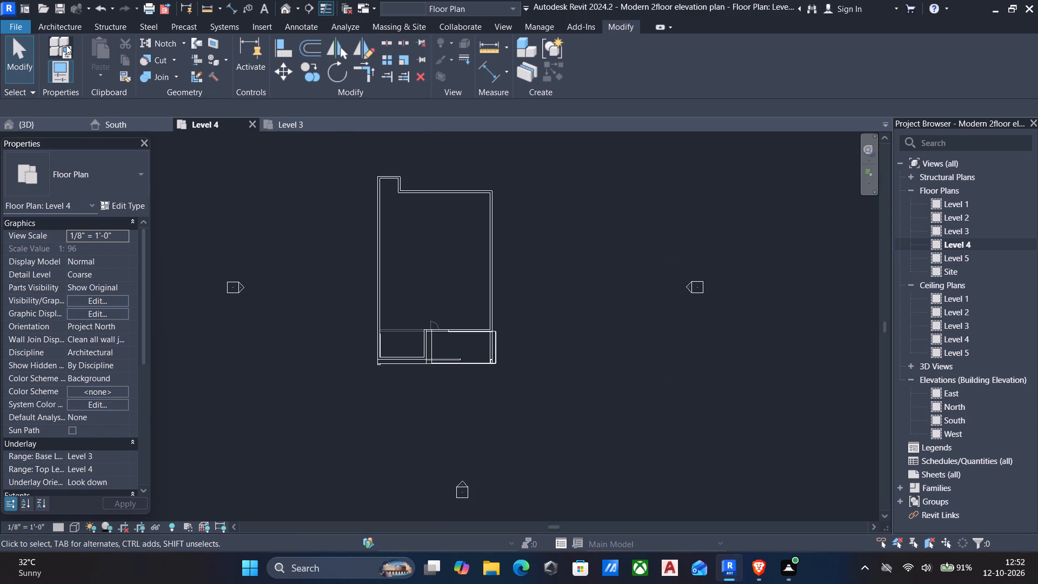
pyautogui.click(52, 25)
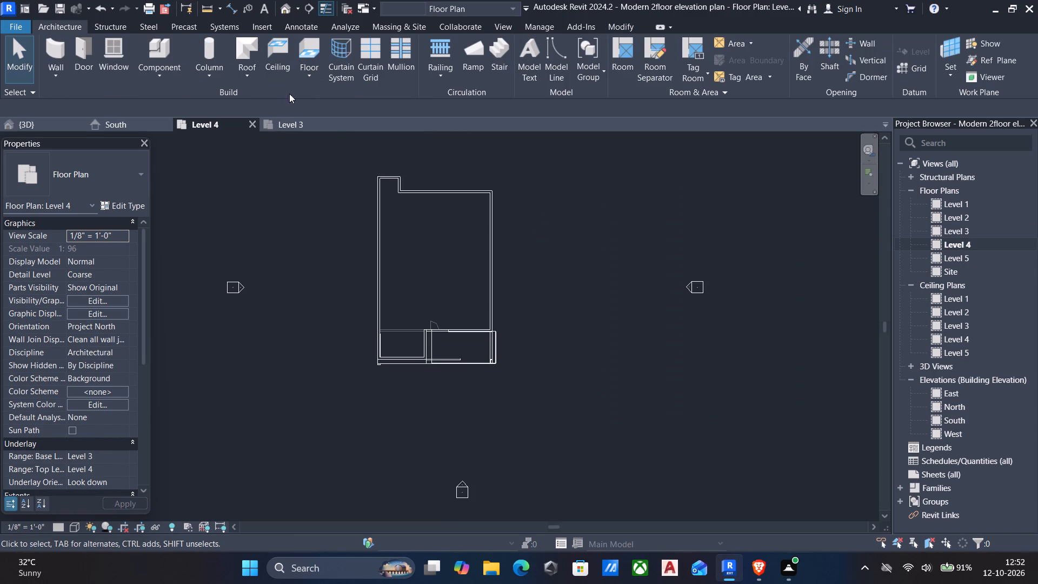
pyautogui.click(247, 75)
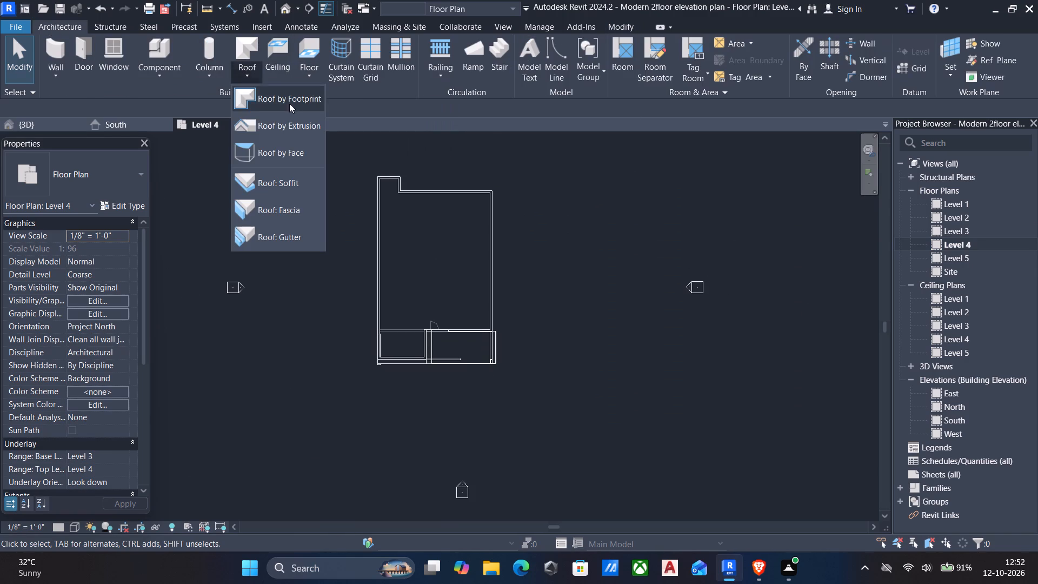
pyautogui.click(277, 104)
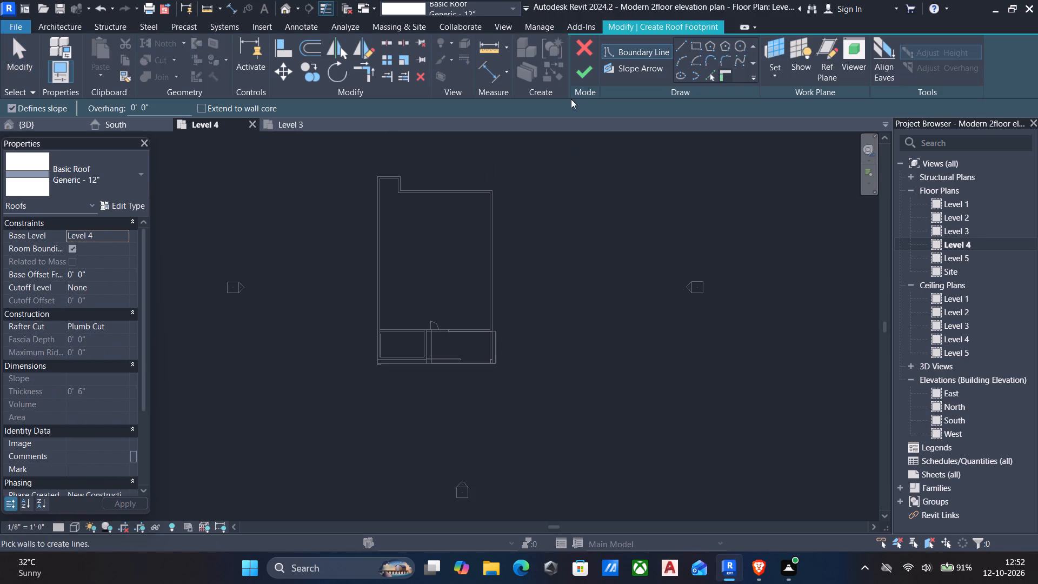
pyautogui.click(710, 76)
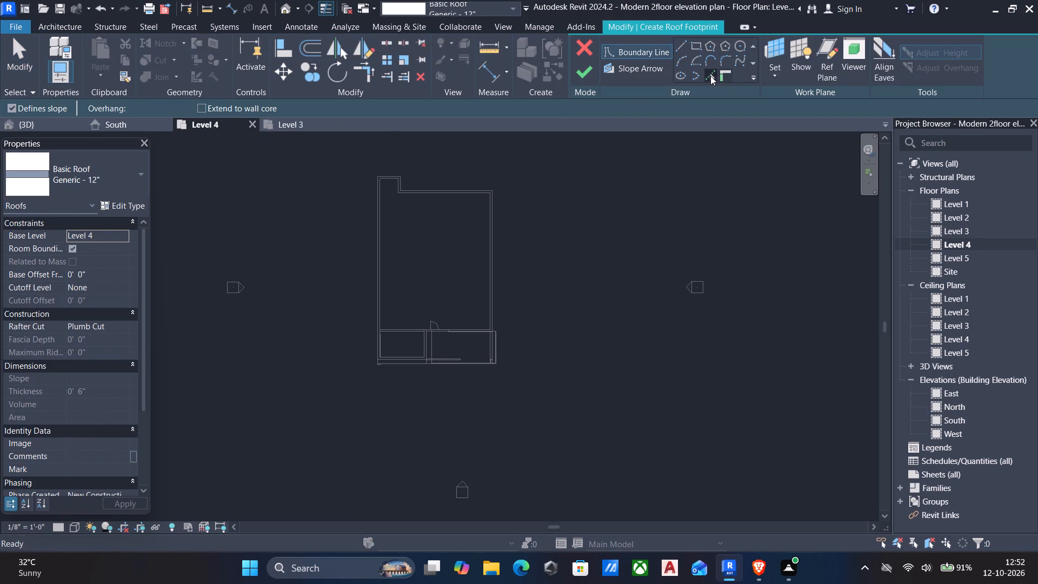
pyautogui.scroll(4, 384, 259)
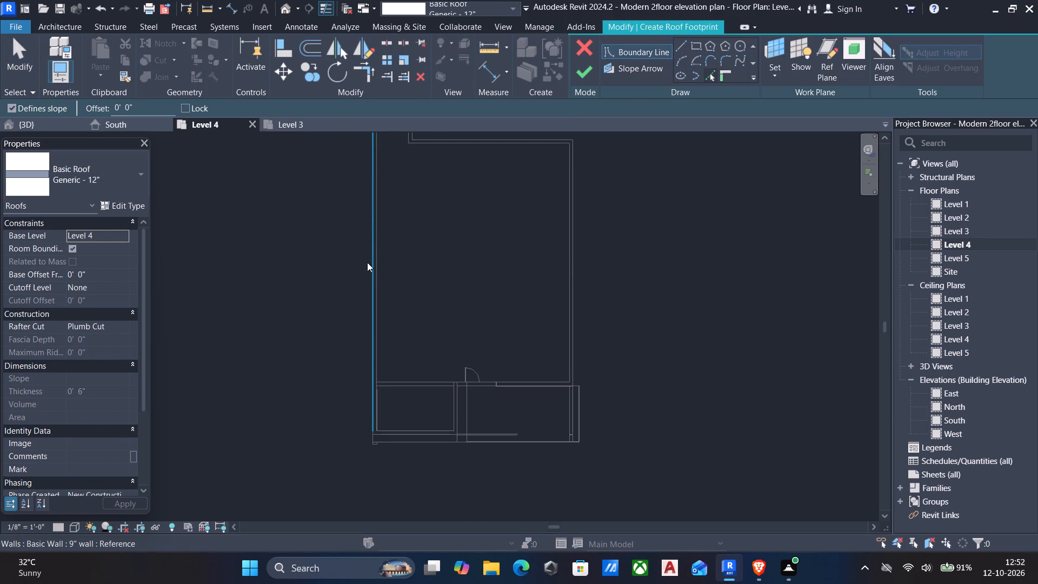
pyautogui.click(368, 262)
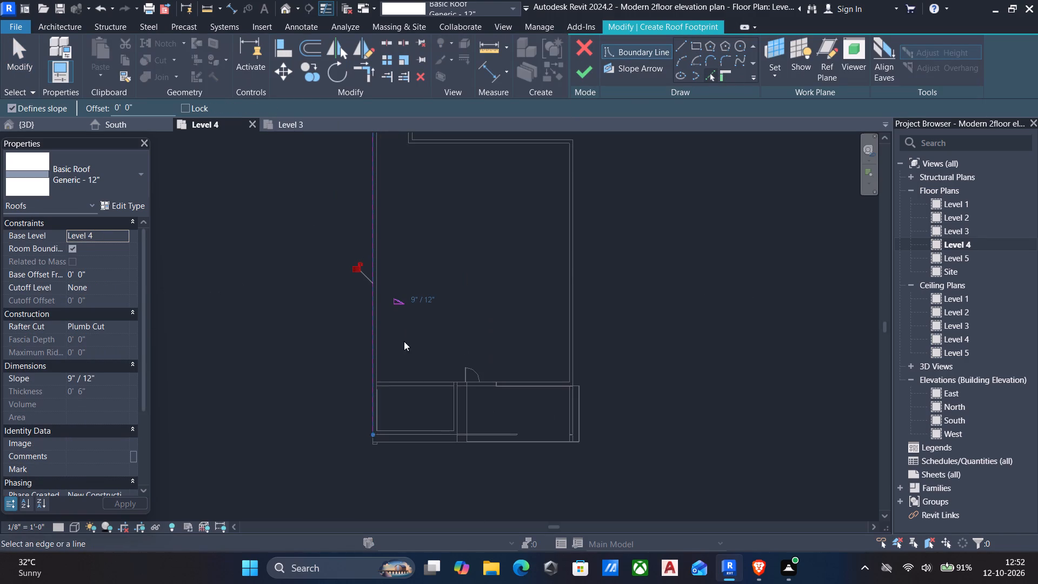
pyautogui.click(417, 382)
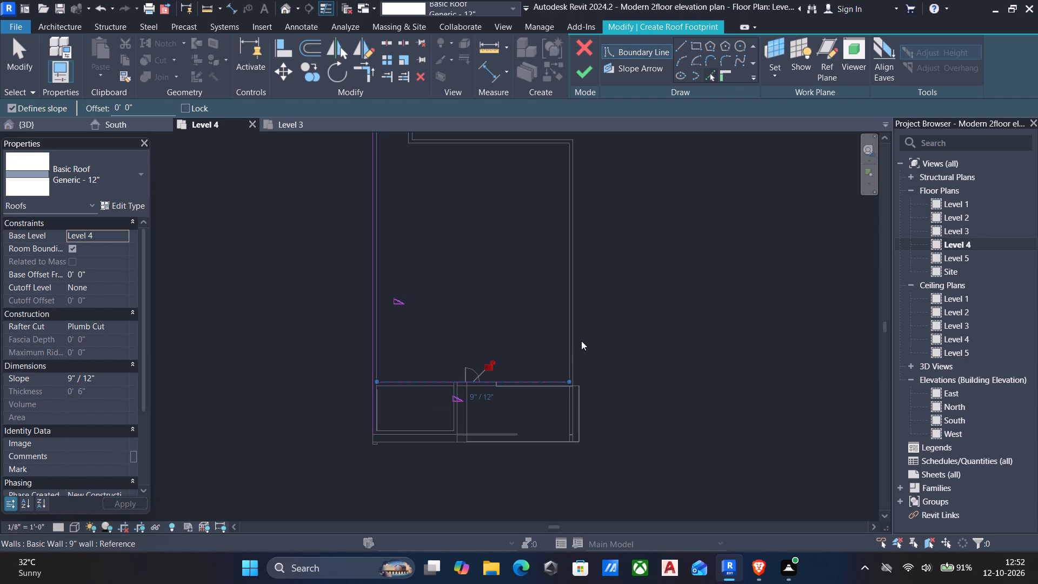
pyautogui.click(570, 337)
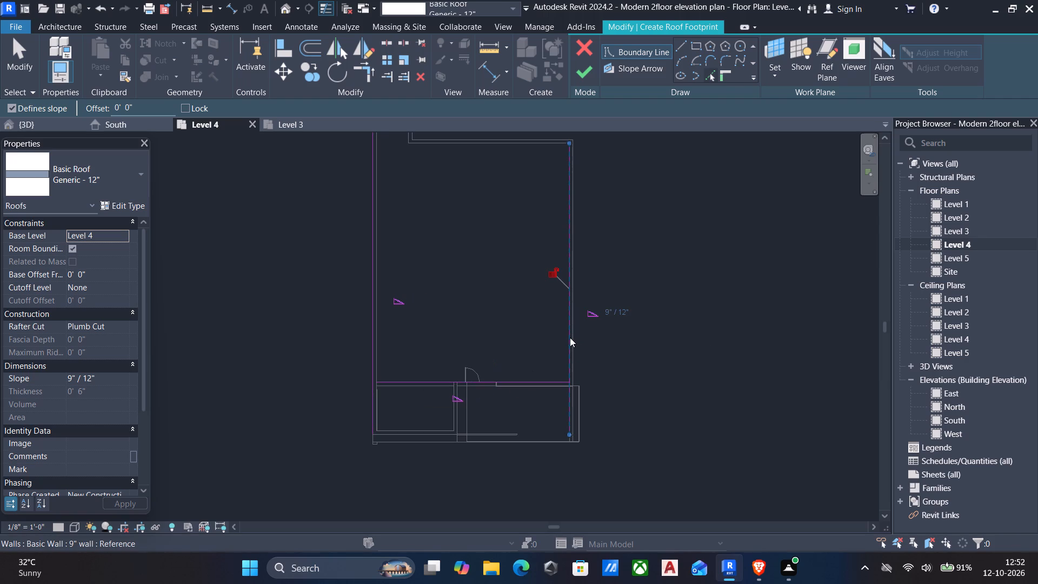
pyautogui.hotkey('ctrl', 'z')
pyautogui.click(578, 341)
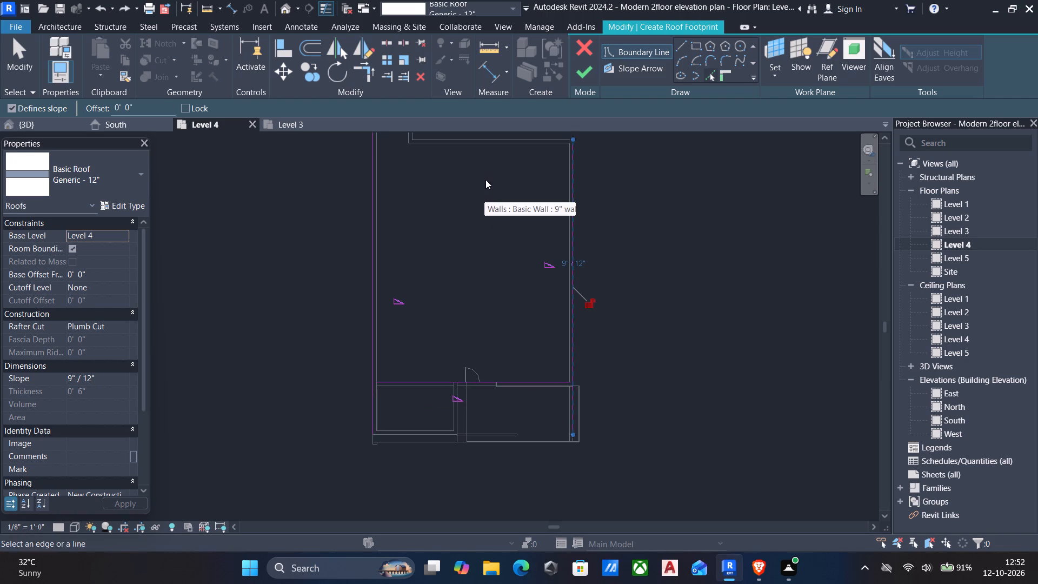
# Pick the outer faces of the rear wall and its stepped corner to add the remaining roof boundary lines.
pyautogui.click(471, 140)
pyautogui.moveTo(465, 209); pyautogui.dragTo(459, 230, button='middle')
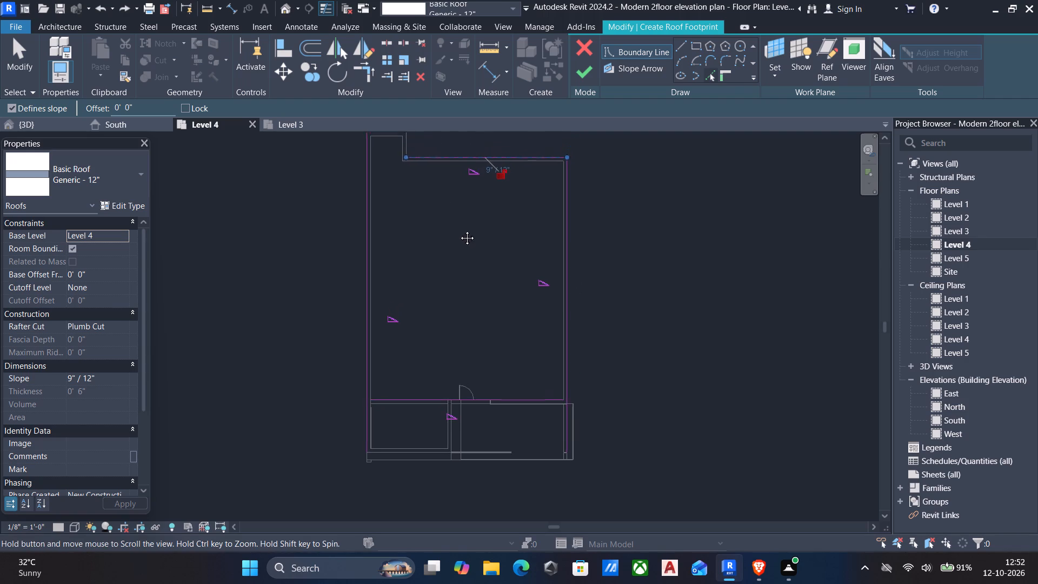
pyautogui.moveTo(459, 230); pyautogui.dragTo(457, 332, button='middle')
pyautogui.scroll(5, 412, 249)
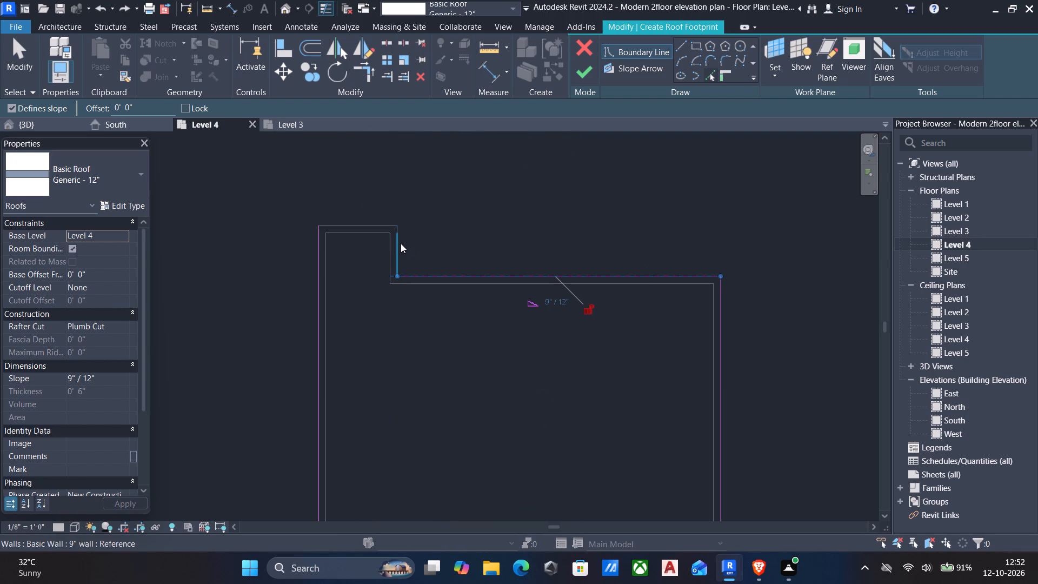
pyautogui.click(401, 243)
pyautogui.click(362, 223)
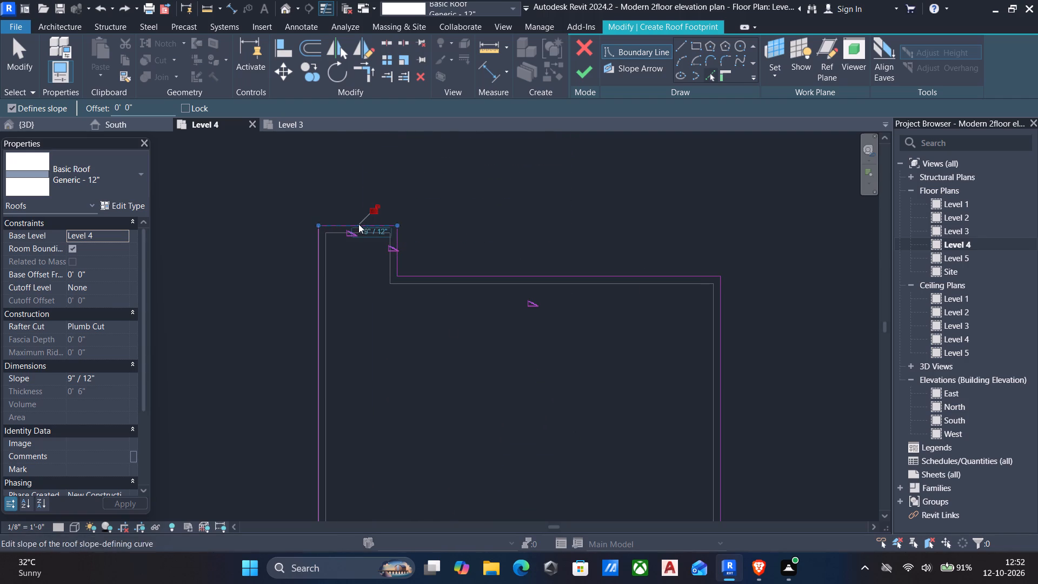
pyautogui.press('Escape')
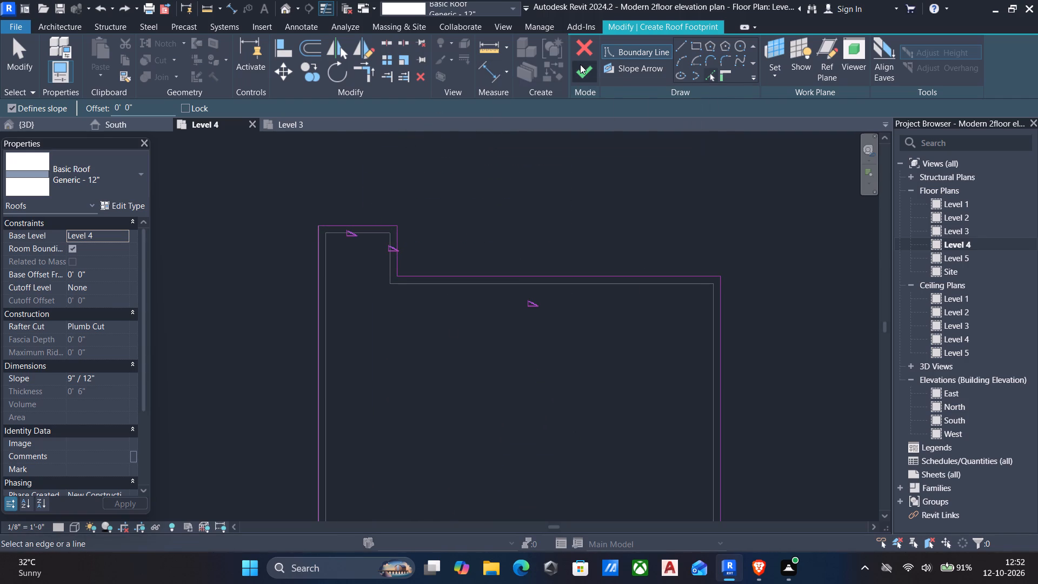
# Trim the front boundary line to meet both side lines in a closed footprint and finish the 9"/12" sloped roof.
pyautogui.scroll(-7, 459, 303)
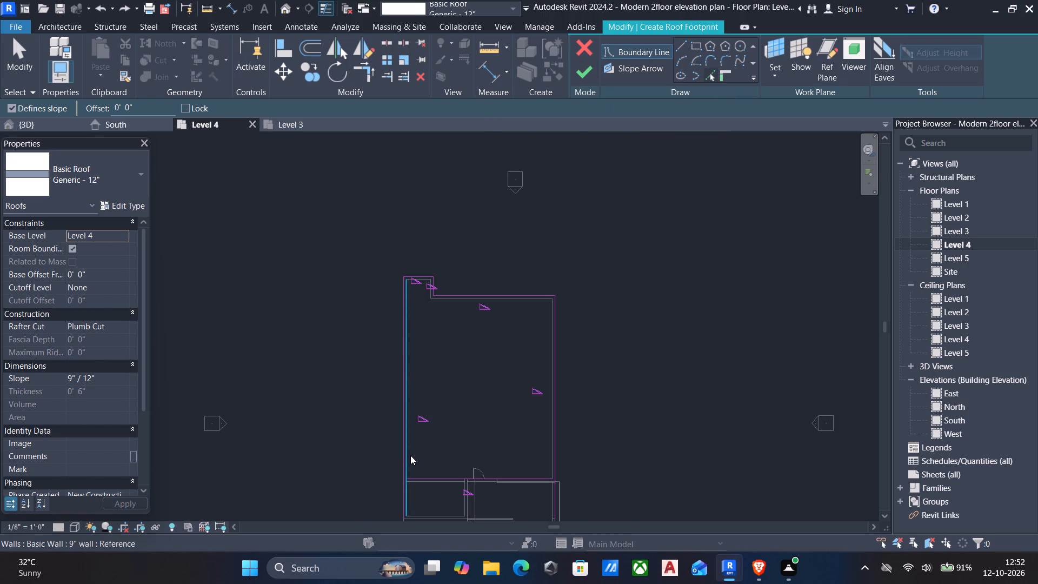
pyautogui.write('tr')
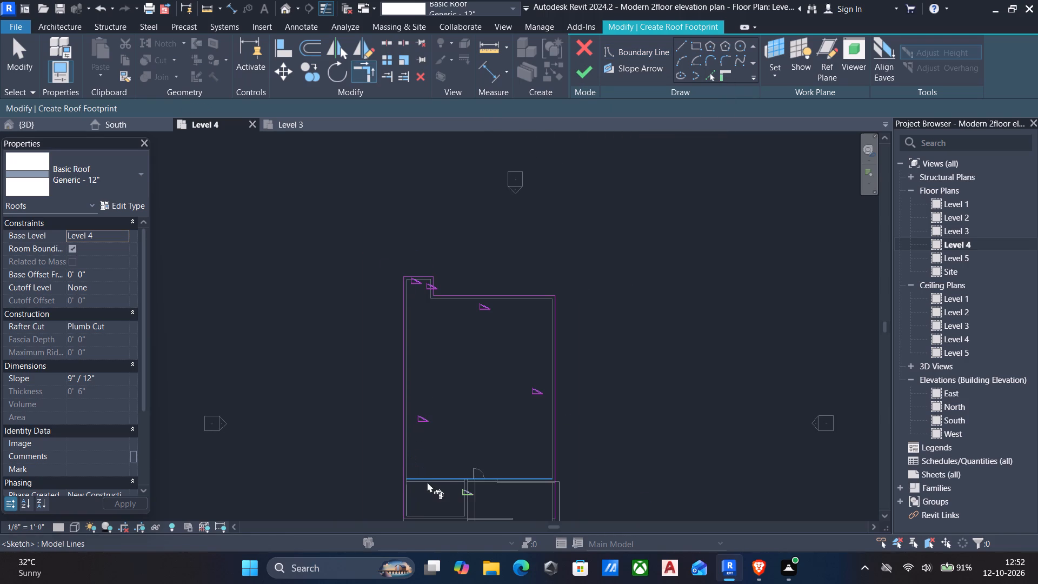
pyautogui.click(427, 475)
pyautogui.click(402, 466)
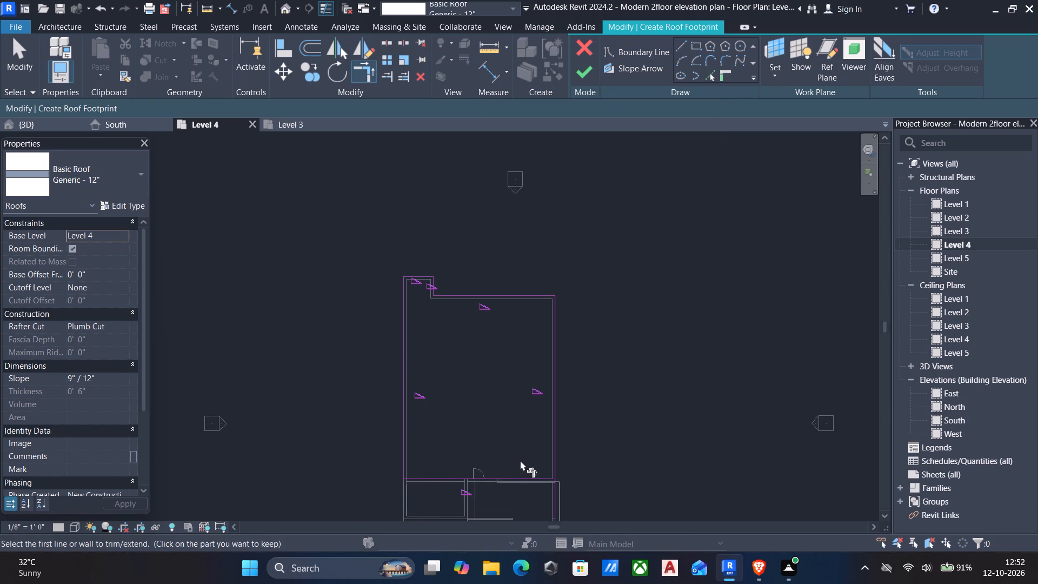
pyautogui.click(535, 476)
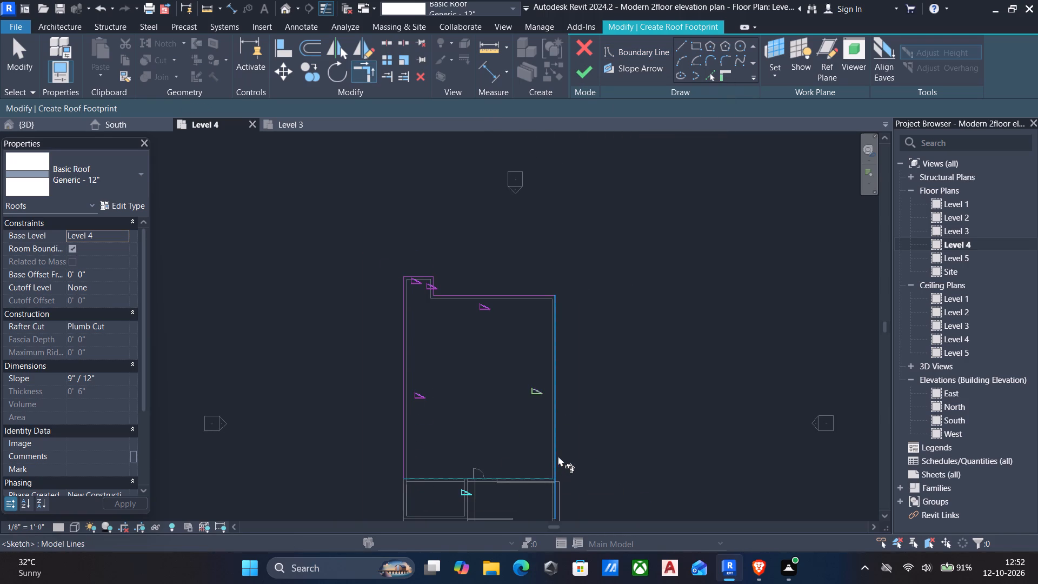
pyautogui.click(558, 455)
pyautogui.scroll(4, 560, 494)
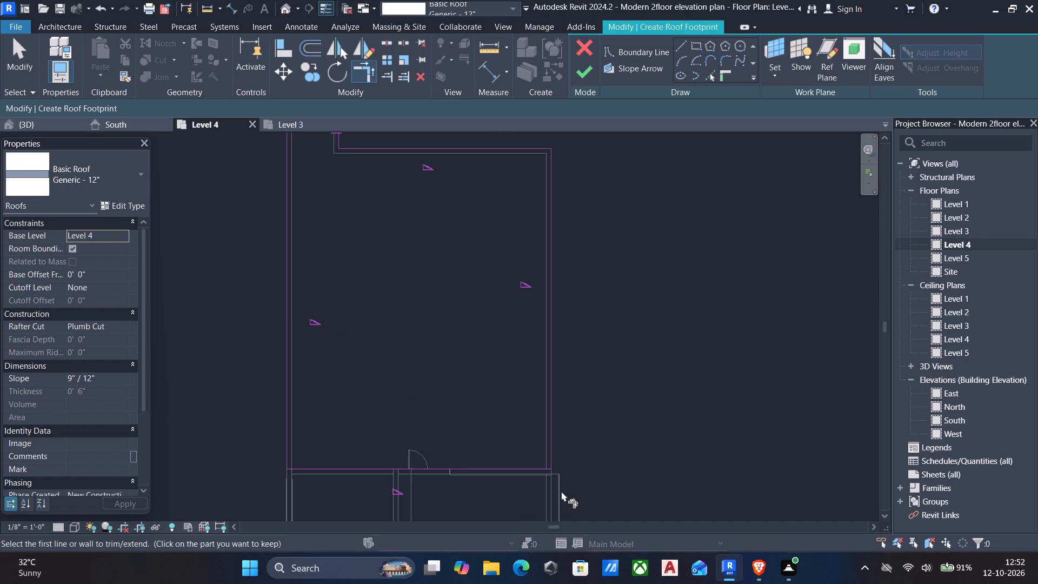
pyautogui.scroll(7, 556, 476)
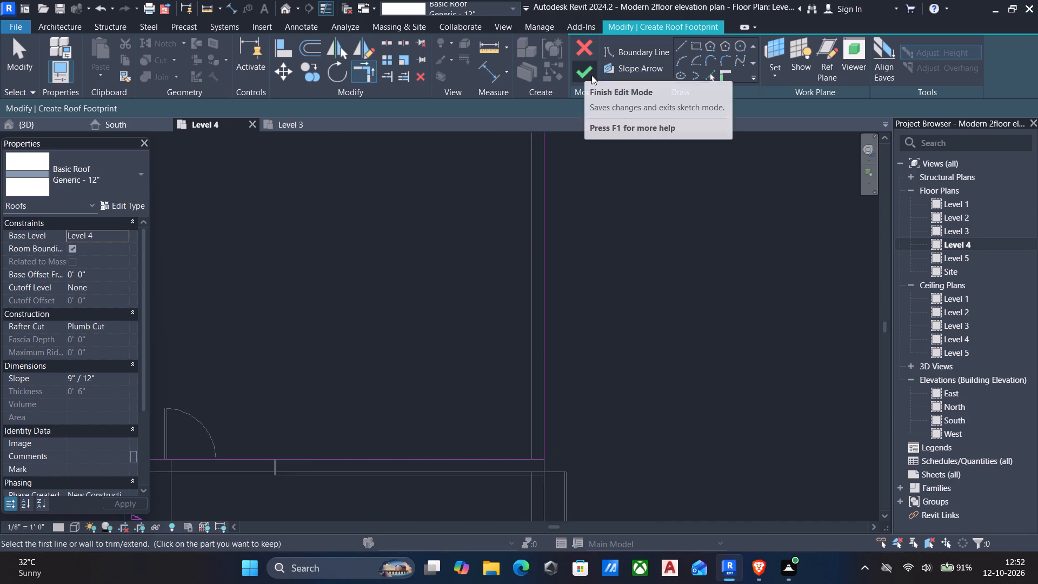
pyautogui.click(583, 72)
# In the 3D view, select the new footprint roof and set its base level to Level 5.
pyautogui.scroll(-4, 502, 208)
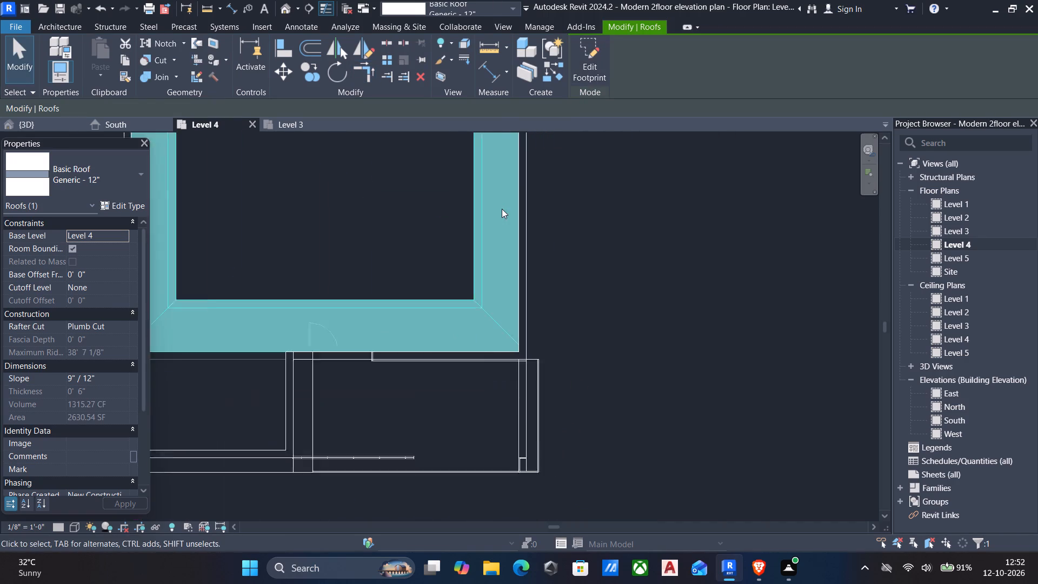
pyautogui.scroll(-1, 502, 209)
pyautogui.click(288, 10)
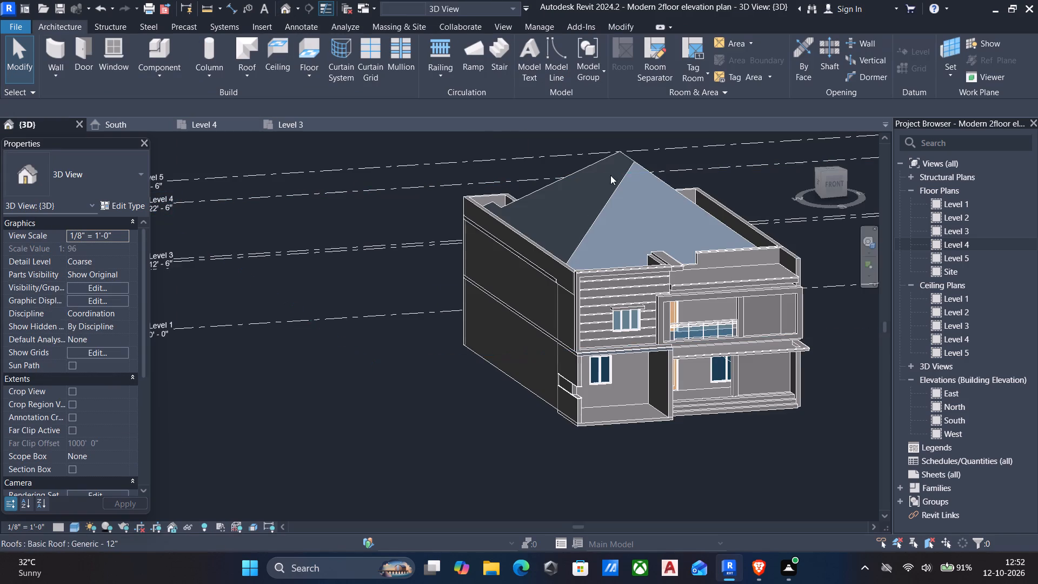
pyautogui.click(630, 157)
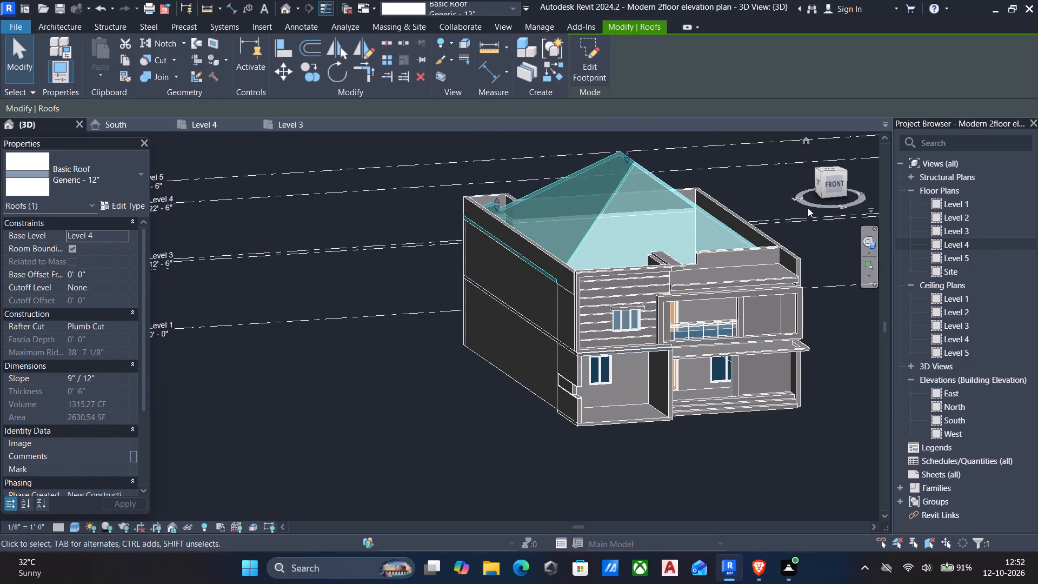
pyautogui.click(123, 231)
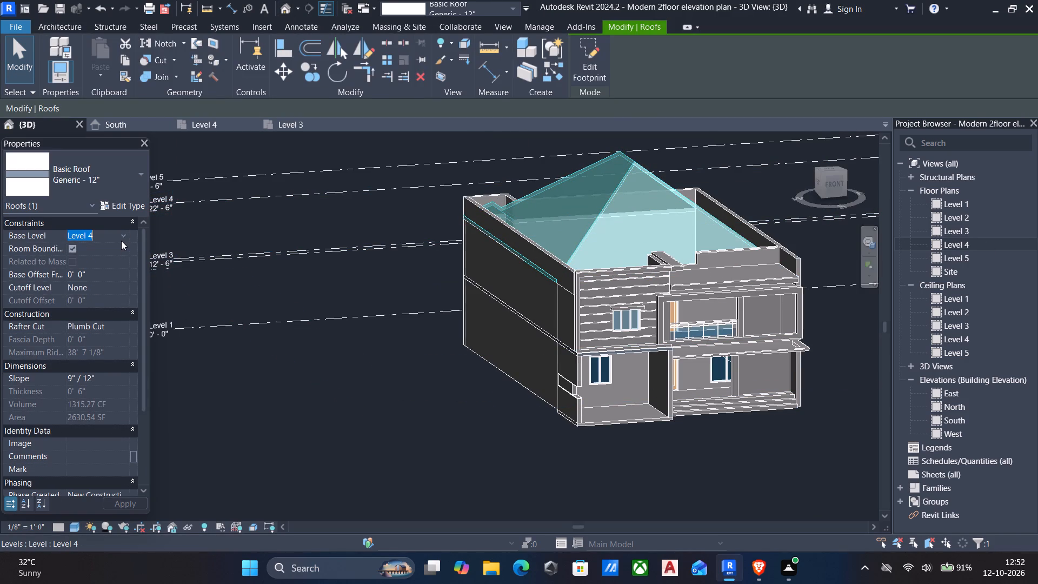
pyautogui.click(86, 291)
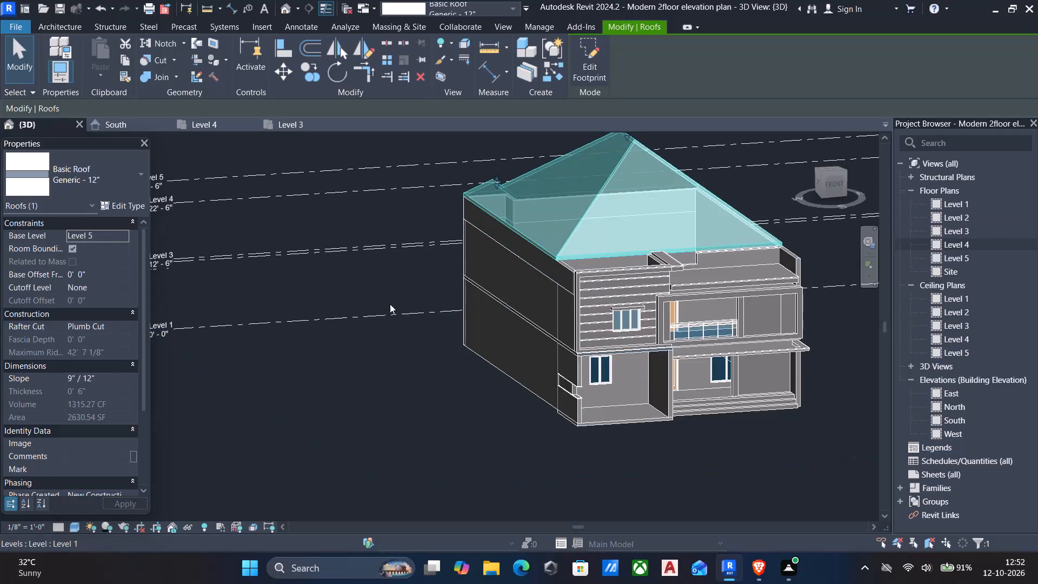
# Flatten the selected roof by setting its slope to 0"/12".
pyautogui.click(124, 381)
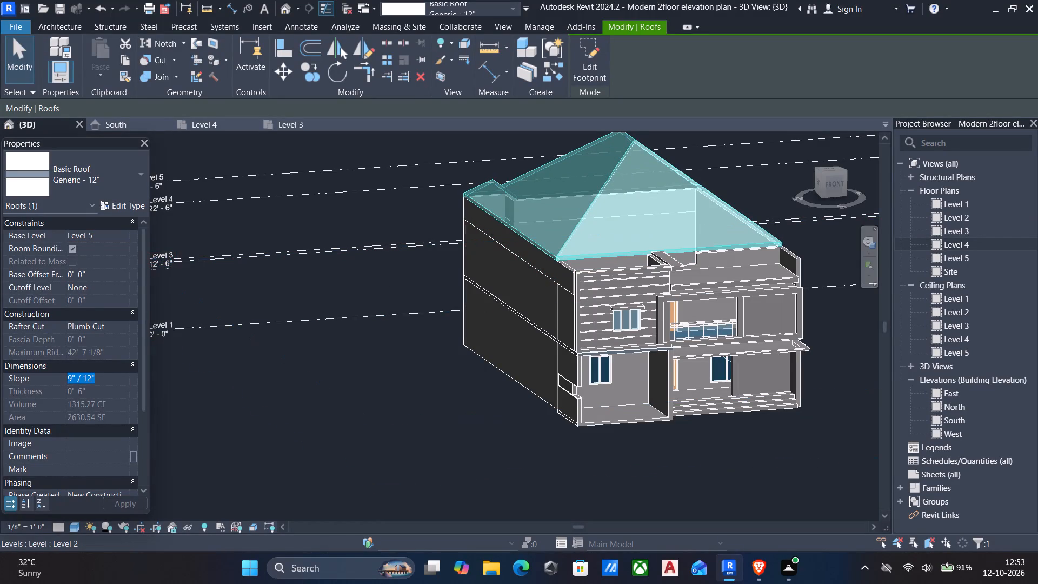
pyautogui.write("0'")
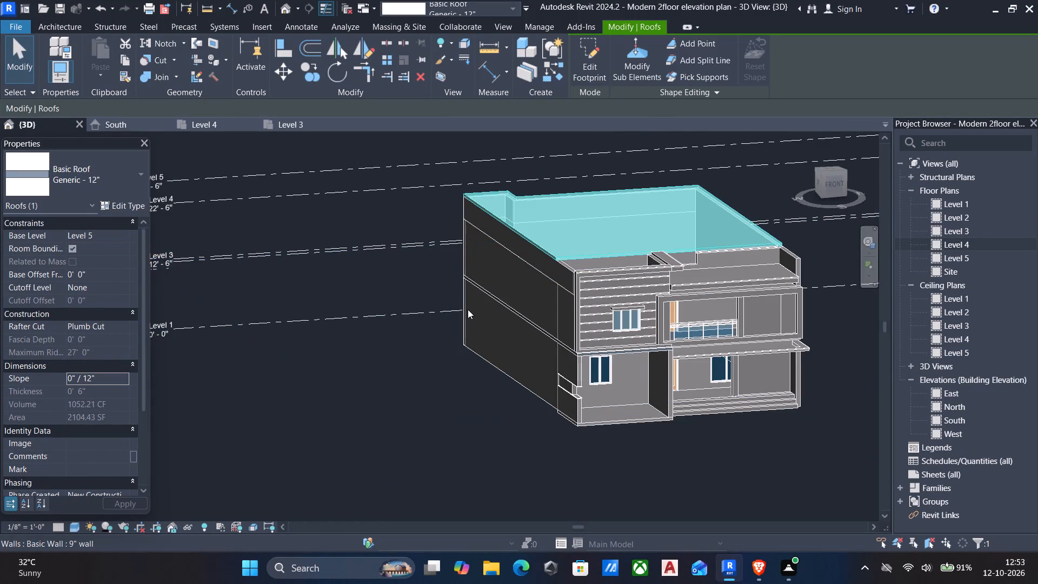
pyautogui.press('Escape')
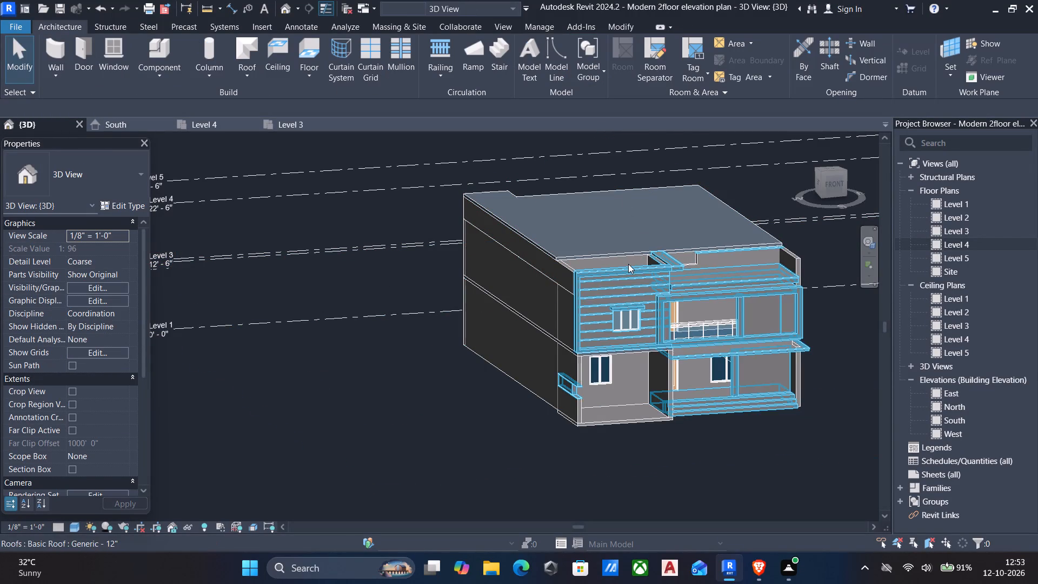
# Edit the roof footprint on the Level 4 plan, picking slope-defining boundary lines along the front-left room's side walls and front wall.
pyautogui.click(578, 257)
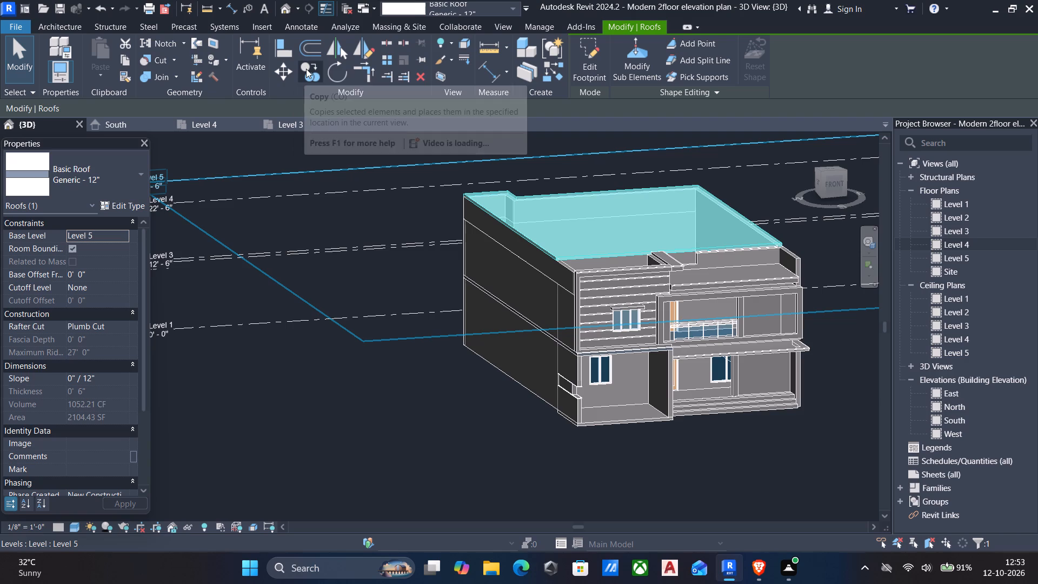
pyautogui.click(591, 50)
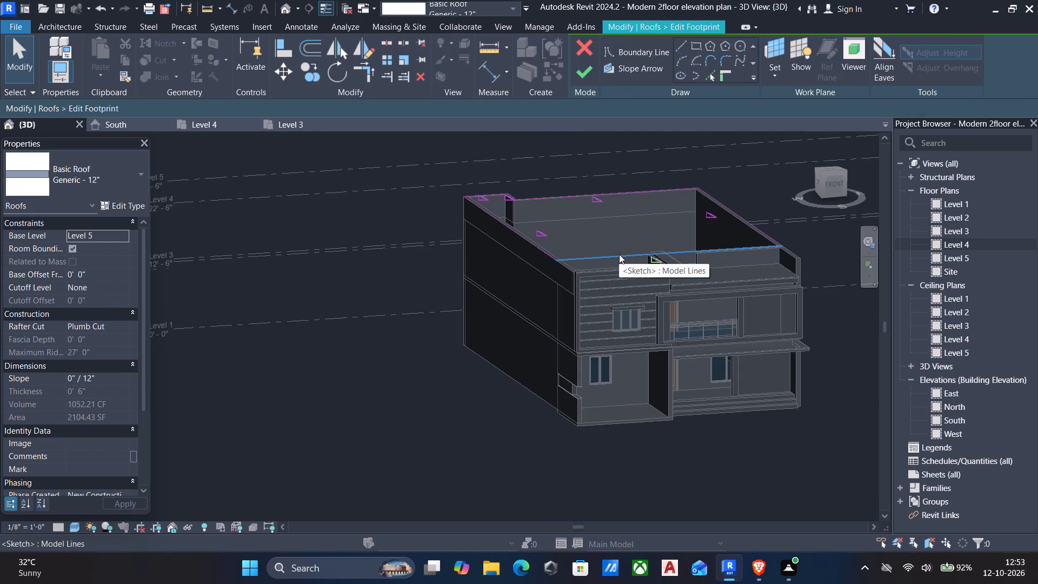
pyautogui.doubleClick(965, 251)
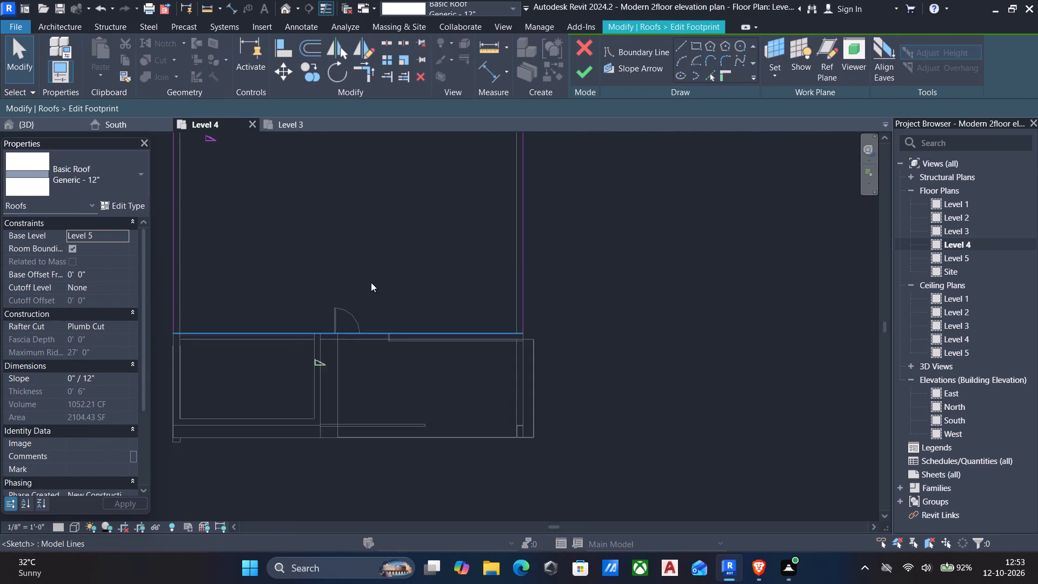
pyautogui.click(710, 74)
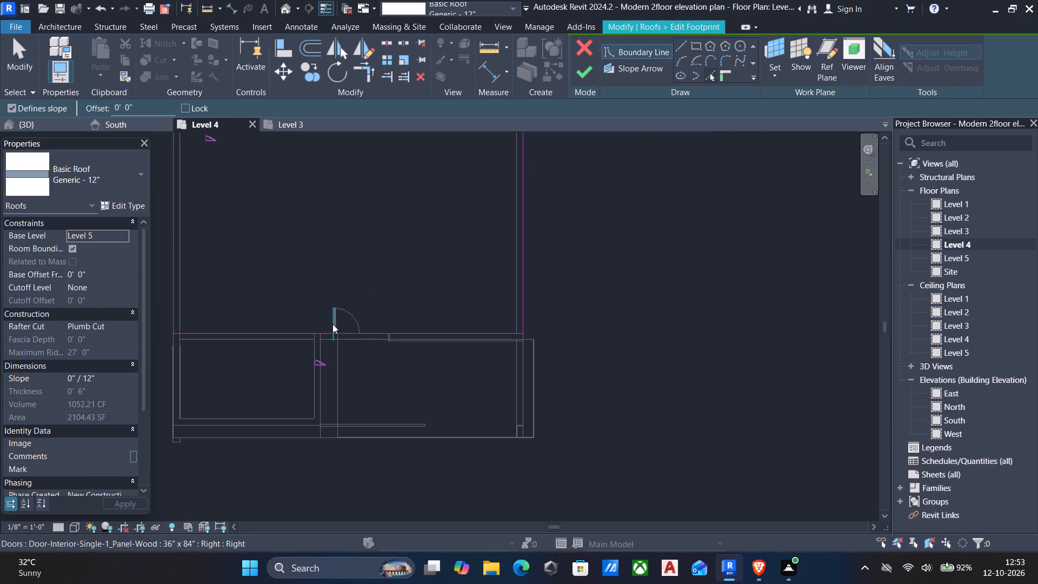
pyautogui.click(177, 375)
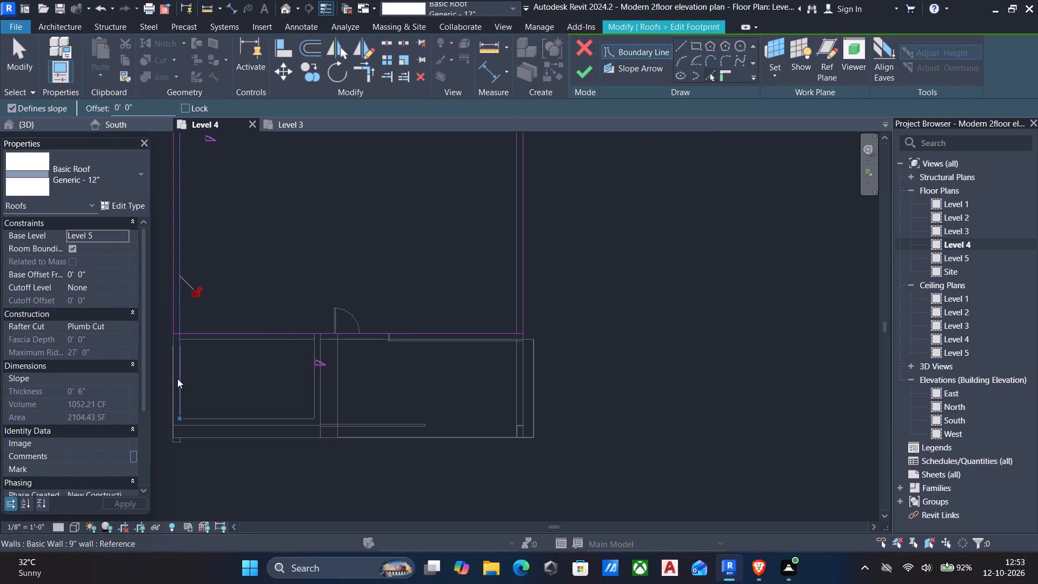
pyautogui.click(167, 383)
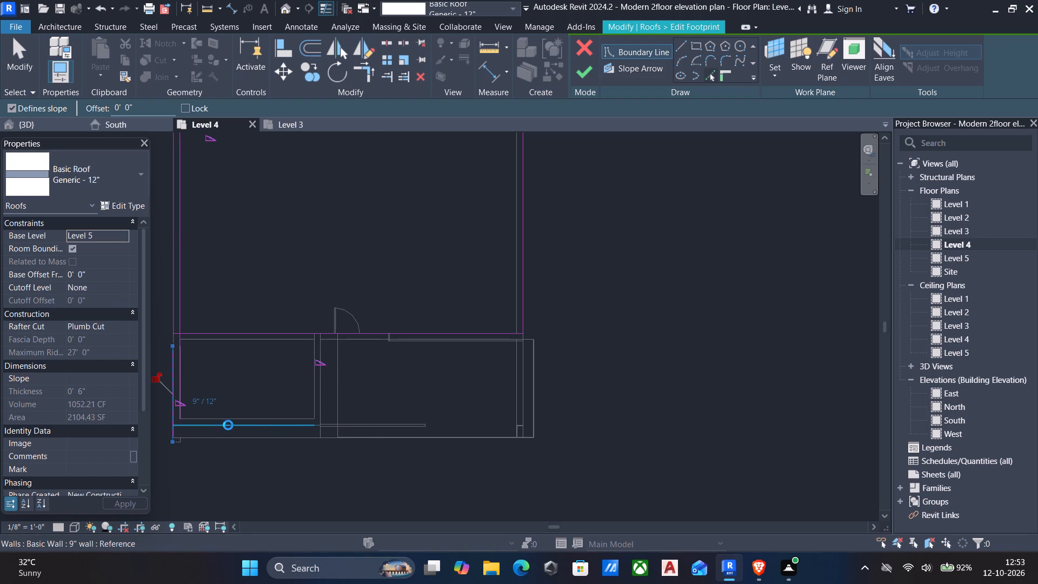
pyautogui.click(228, 425)
pyautogui.click(323, 393)
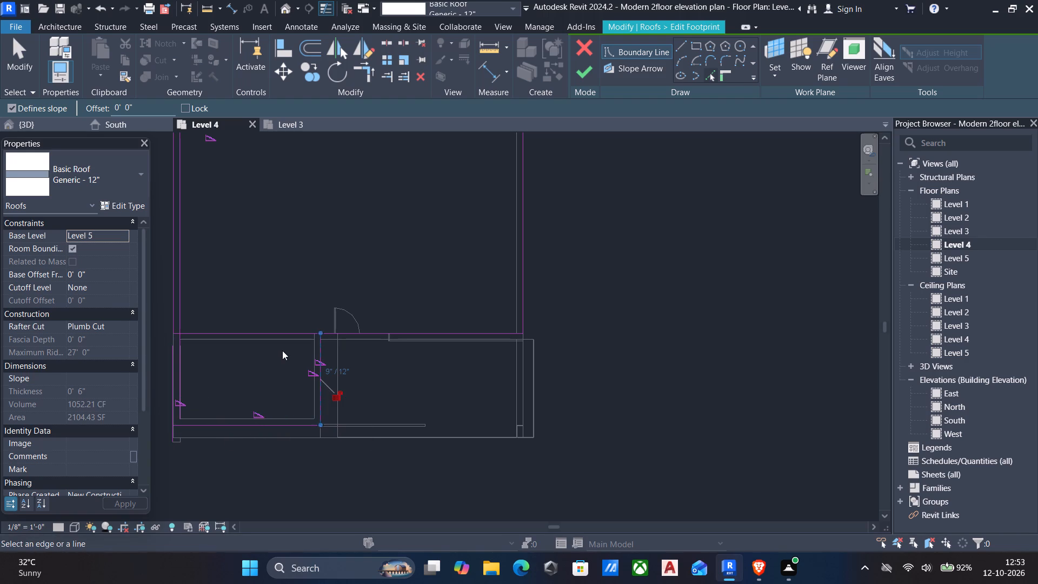
pyautogui.press('Escape')
pyautogui.press('Escape')
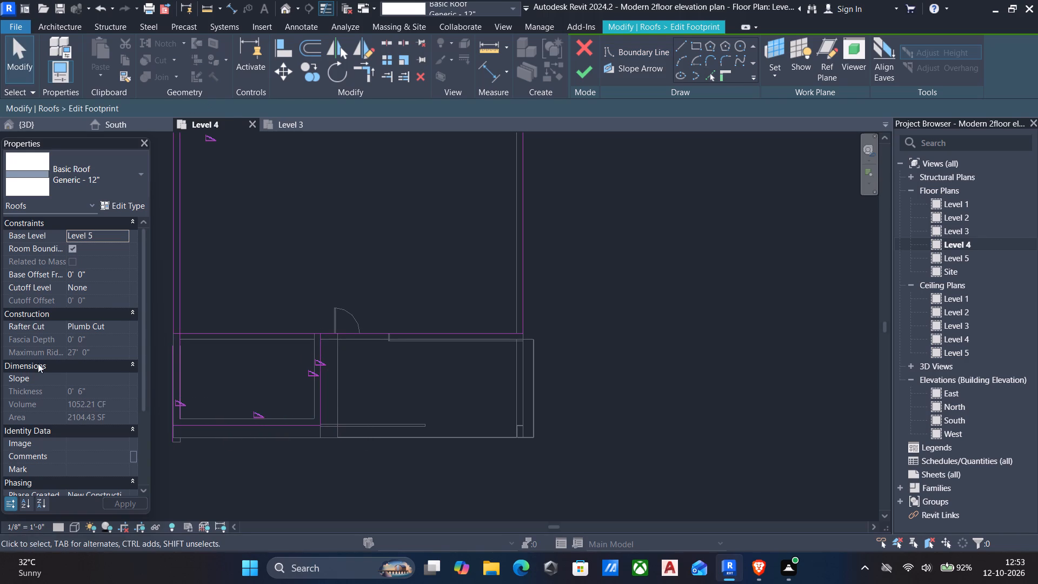
# Delete the extra boundary line along the inner face of the left side wall.
pyautogui.click(183, 374)
pyautogui.press('Delete')
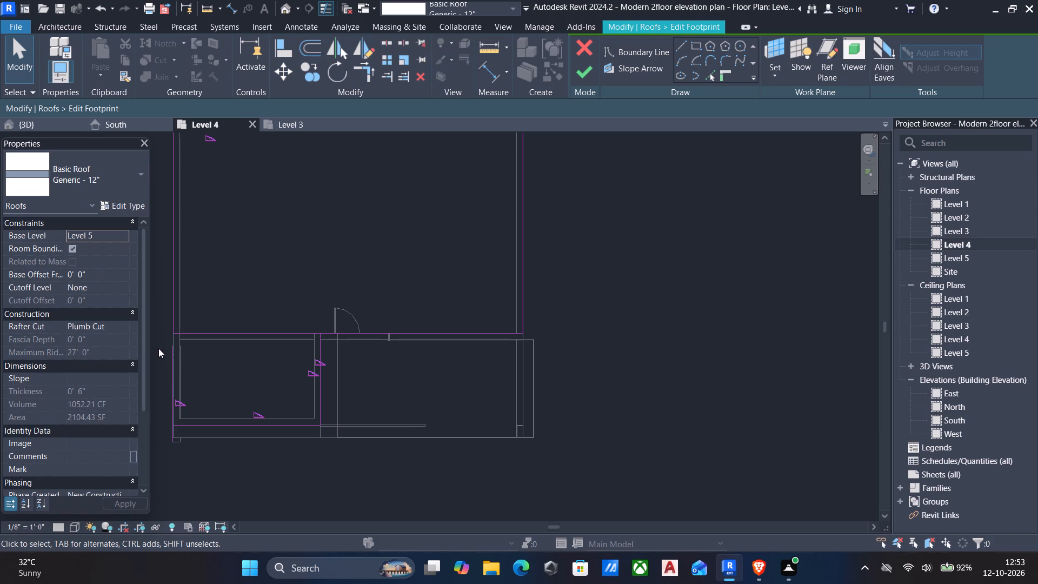
# Trim the main block's front boundary line to the front-left room's right-hand side line, keeping the portion to its right.
pyautogui.scroll(5, 173, 339)
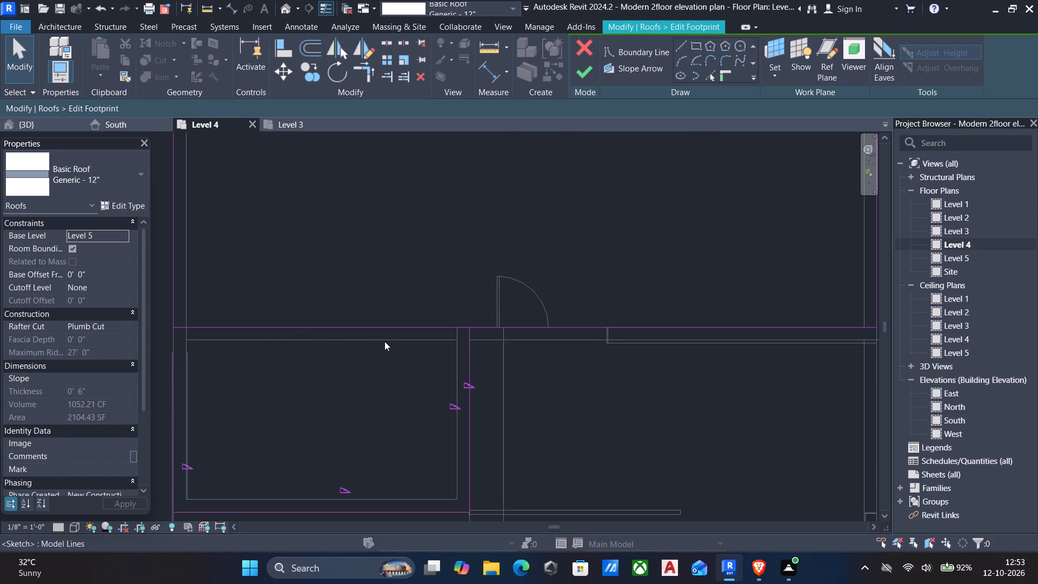
pyautogui.write('tr')
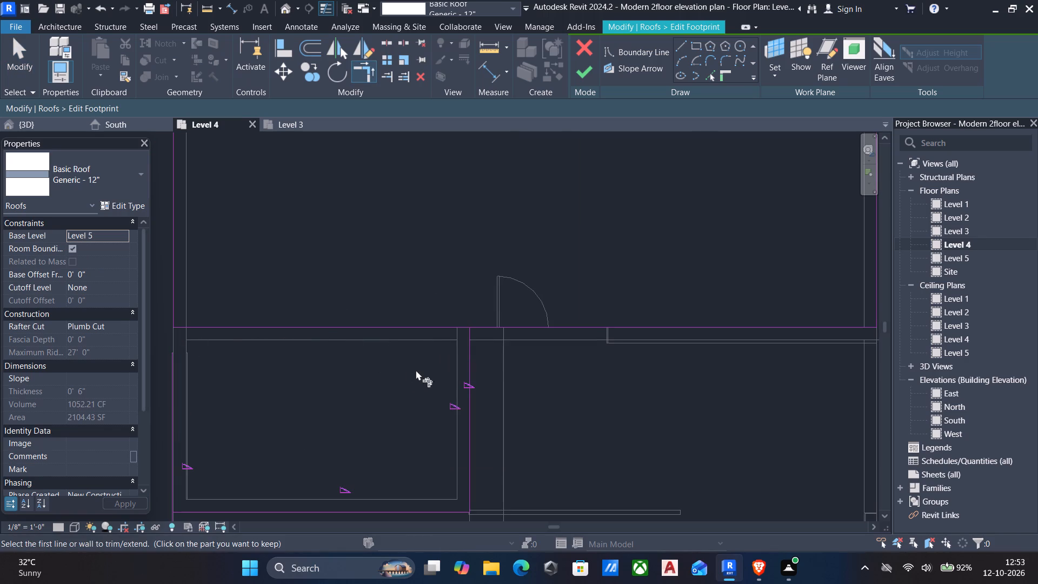
pyautogui.click(468, 373)
pyautogui.click(510, 326)
pyautogui.scroll(-4, 323, 337)
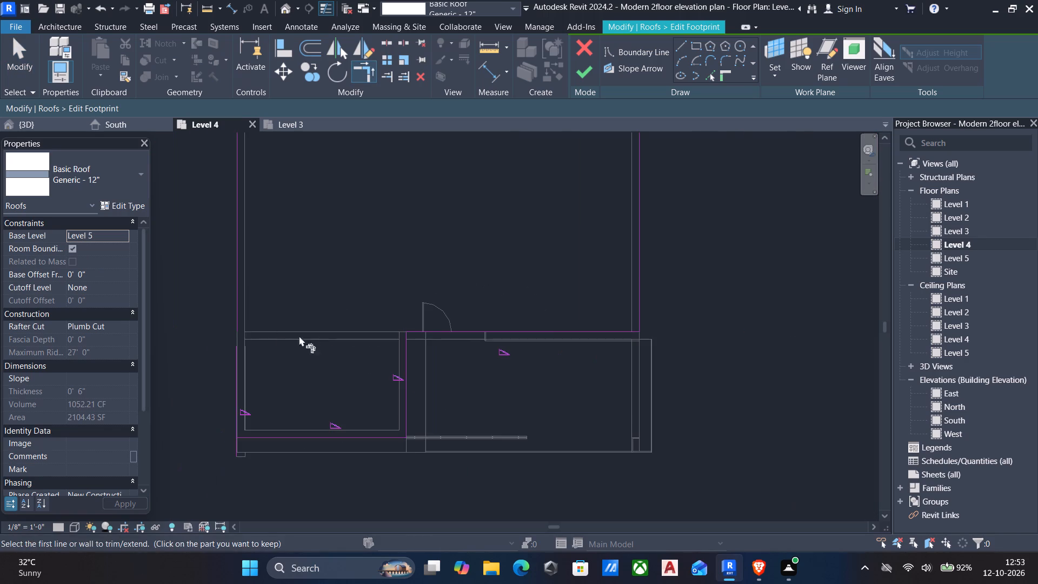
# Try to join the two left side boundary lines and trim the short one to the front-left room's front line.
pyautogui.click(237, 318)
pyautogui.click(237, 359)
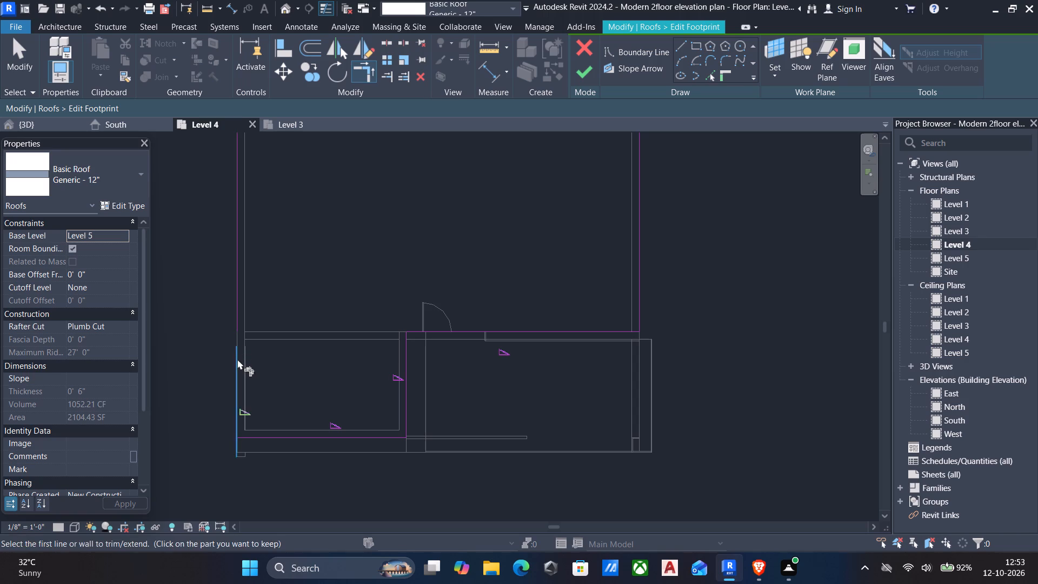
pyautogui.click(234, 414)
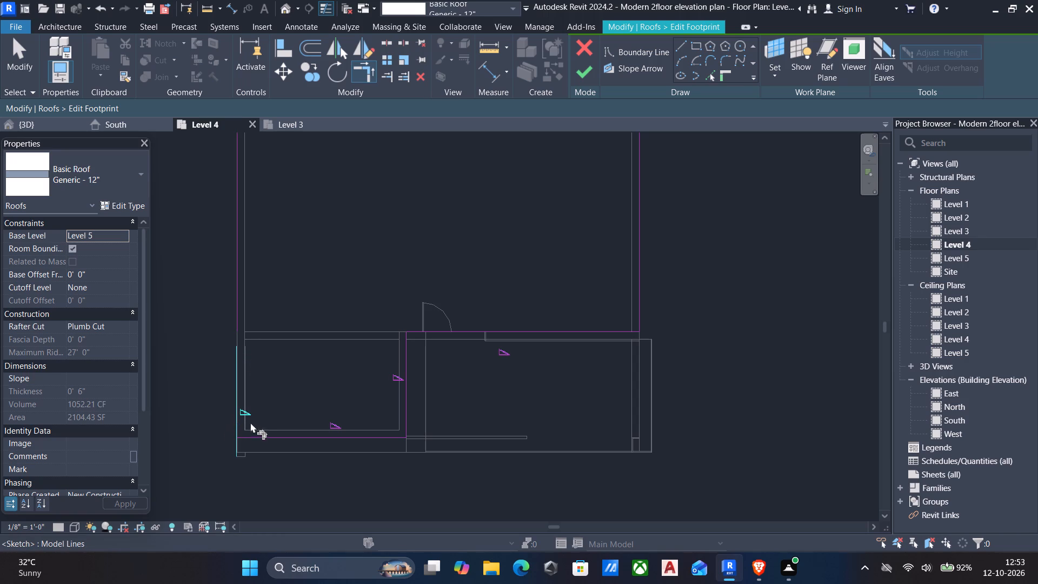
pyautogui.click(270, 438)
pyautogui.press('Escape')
# Delete the short, slightly offset boundary line along the front-left room's outer side wall.
pyautogui.click(238, 343)
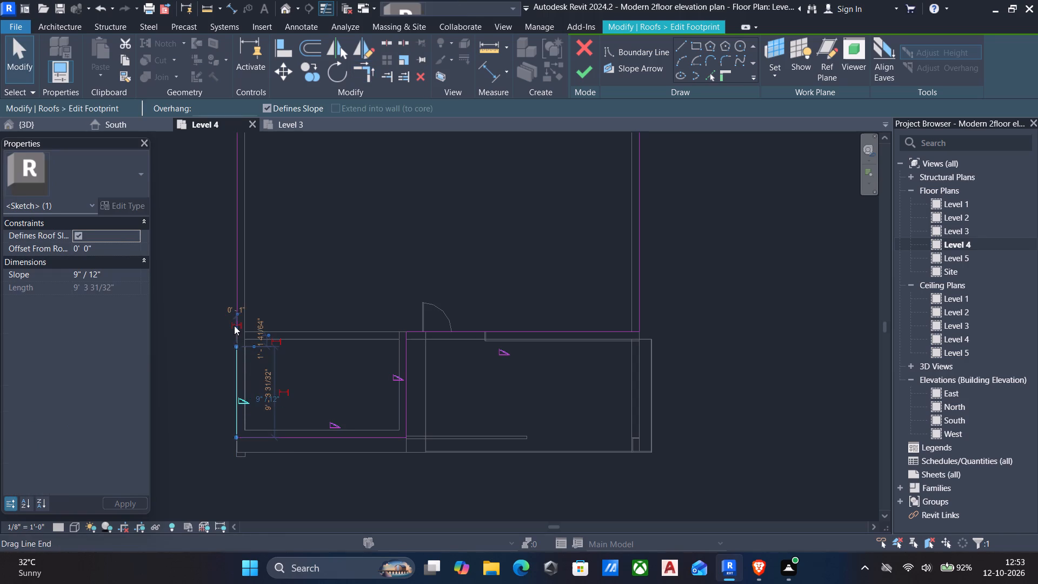
pyautogui.scroll(6, 234, 335)
pyautogui.press('Escape')
pyautogui.scroll(6, 244, 362)
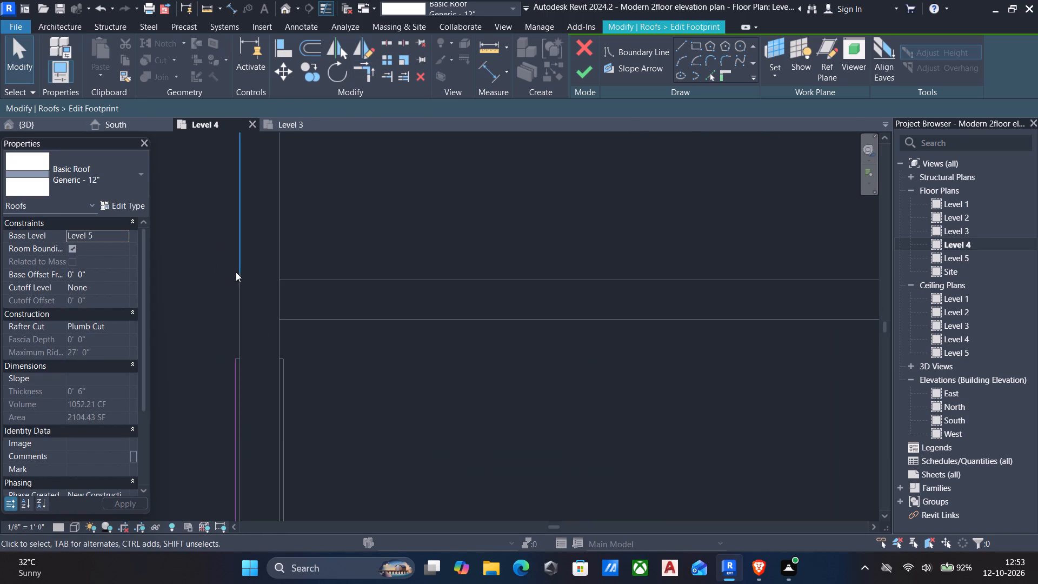
pyautogui.click(232, 382)
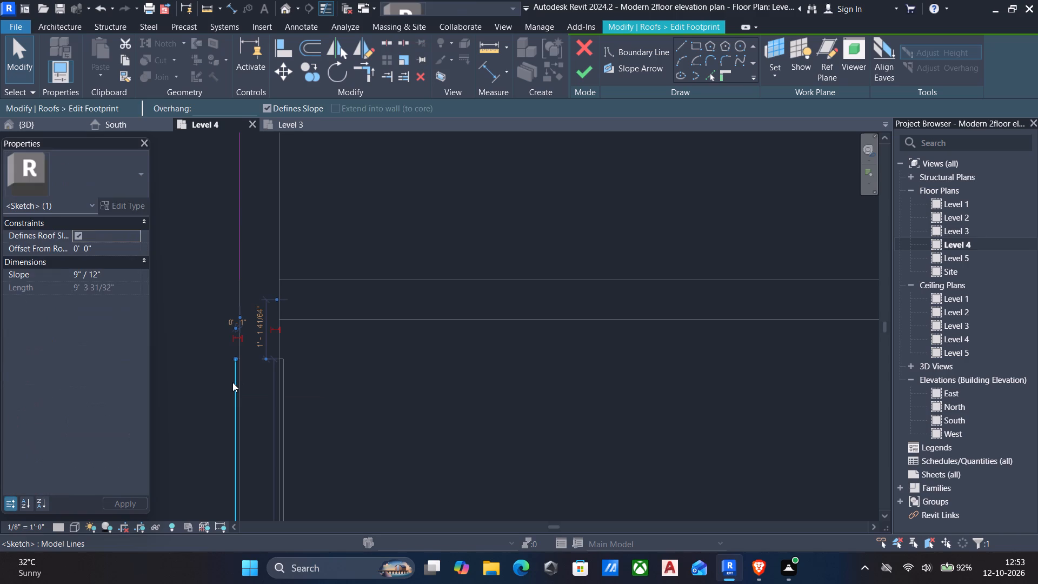
pyautogui.press('Delete')
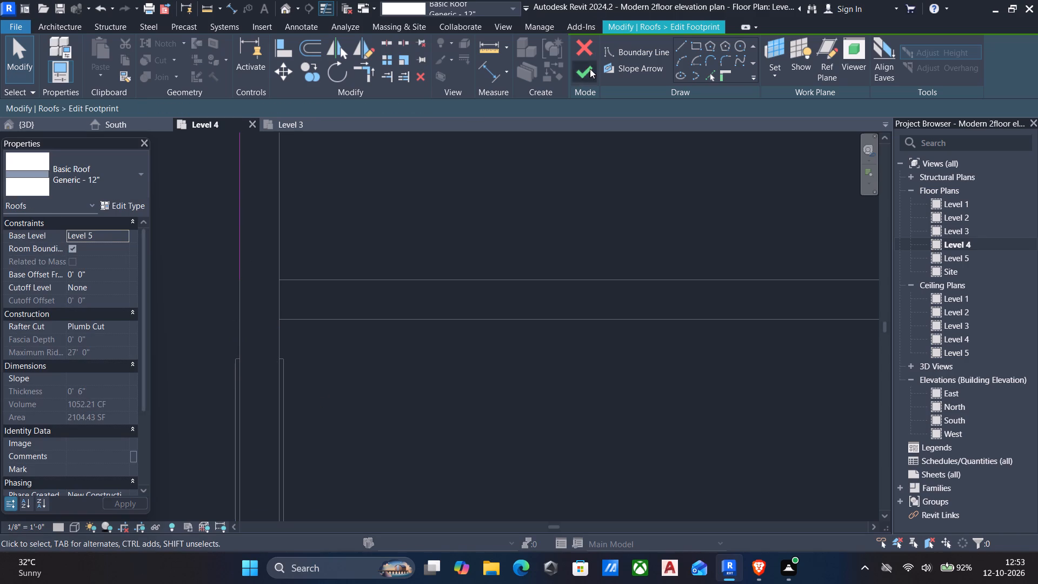
# Extend the main left side boundary line to meet the front-left room's front line in a closed corner.
pyautogui.click(242, 225)
pyautogui.scroll(-7, 255, 297)
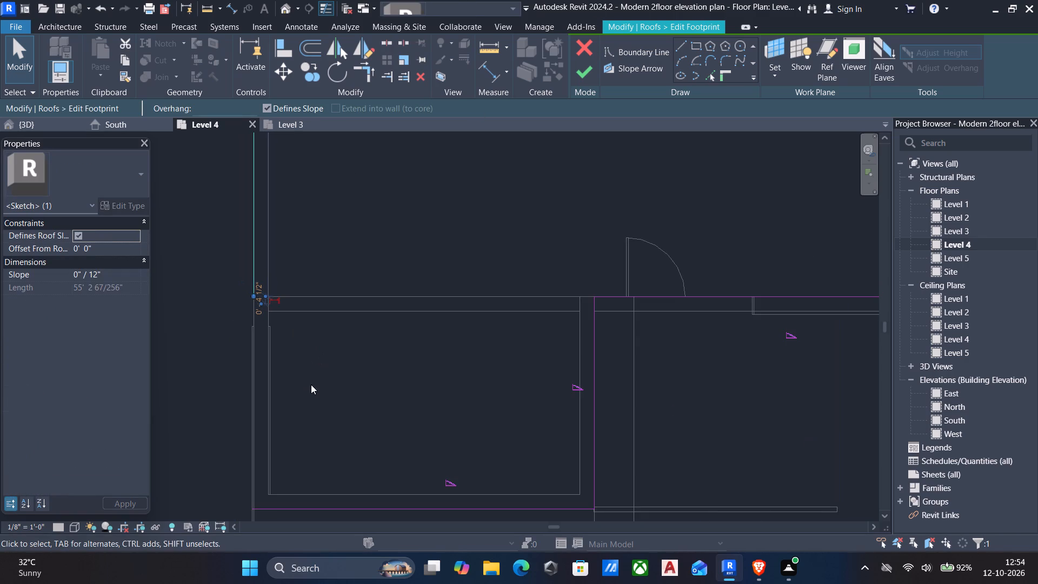
pyautogui.write('tr')
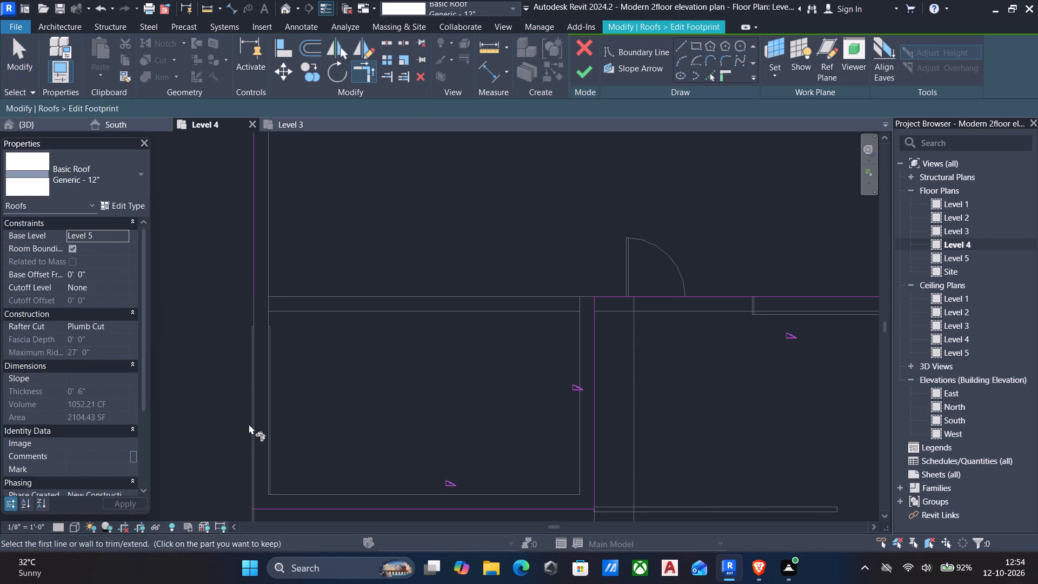
pyautogui.click(272, 511)
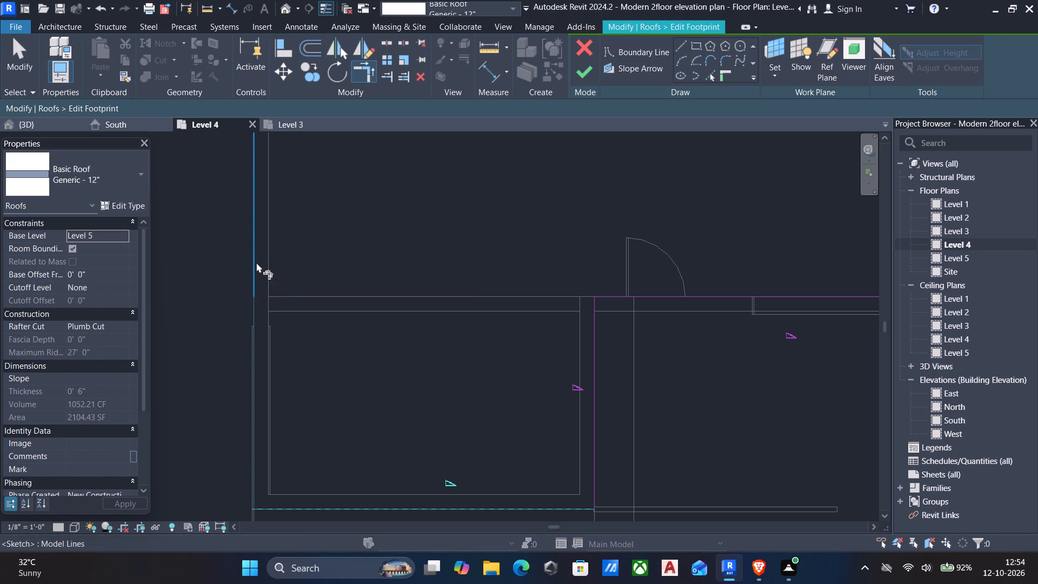
pyautogui.click(256, 262)
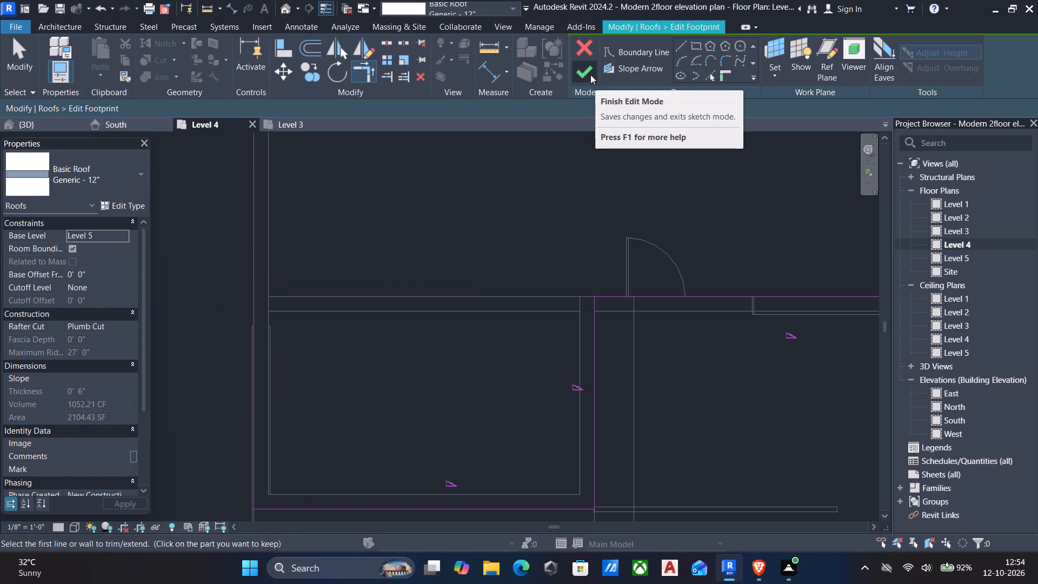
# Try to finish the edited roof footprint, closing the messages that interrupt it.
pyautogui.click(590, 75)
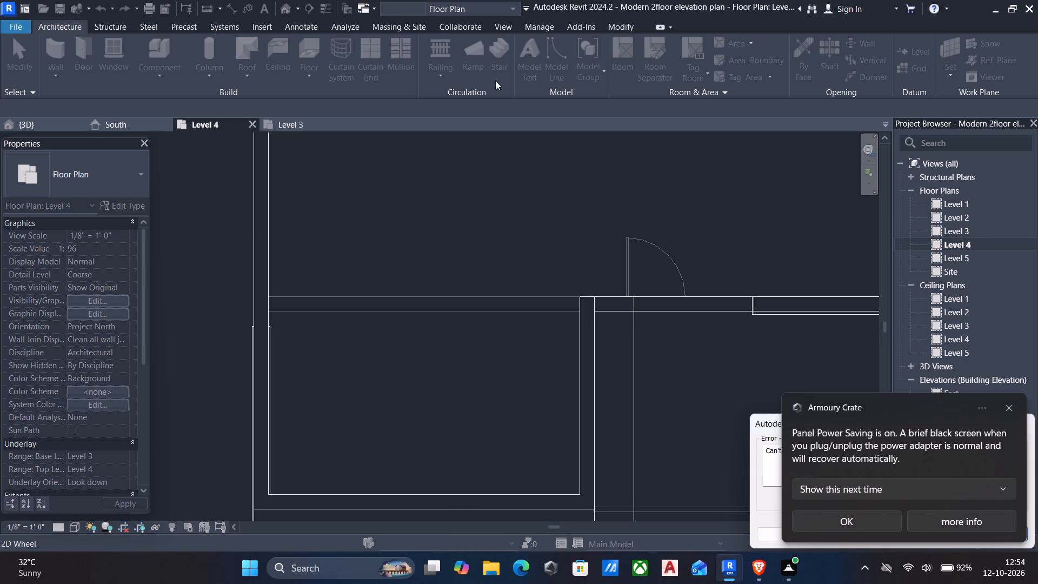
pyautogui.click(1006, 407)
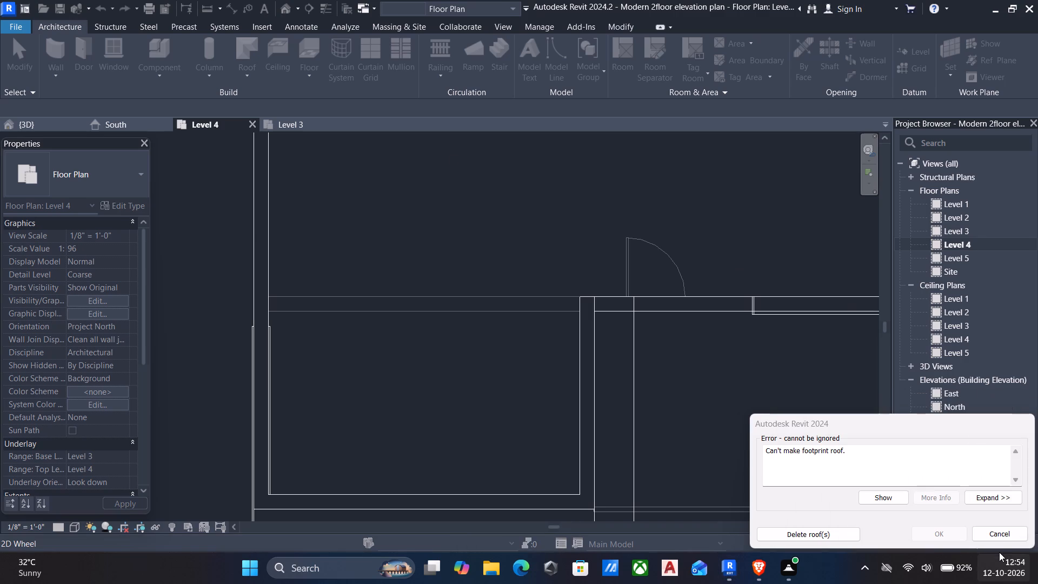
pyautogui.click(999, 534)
# Remove the slope definition from the front-left room's inner side and front boundary lines, and finish the roof footprint.
pyautogui.scroll(-2, 350, 344)
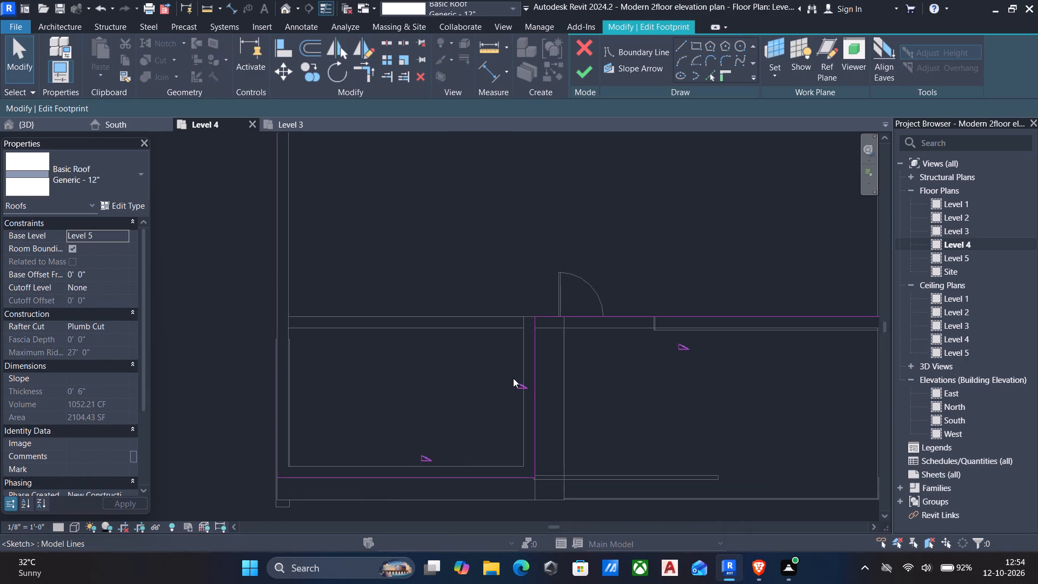
pyautogui.click(529, 381)
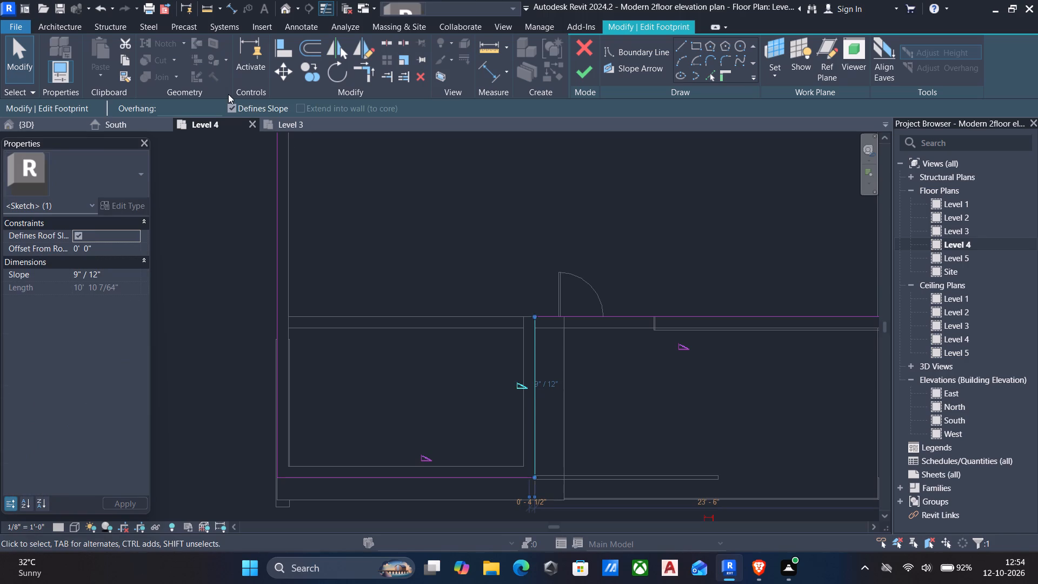
pyautogui.click(227, 109)
pyautogui.click(409, 479)
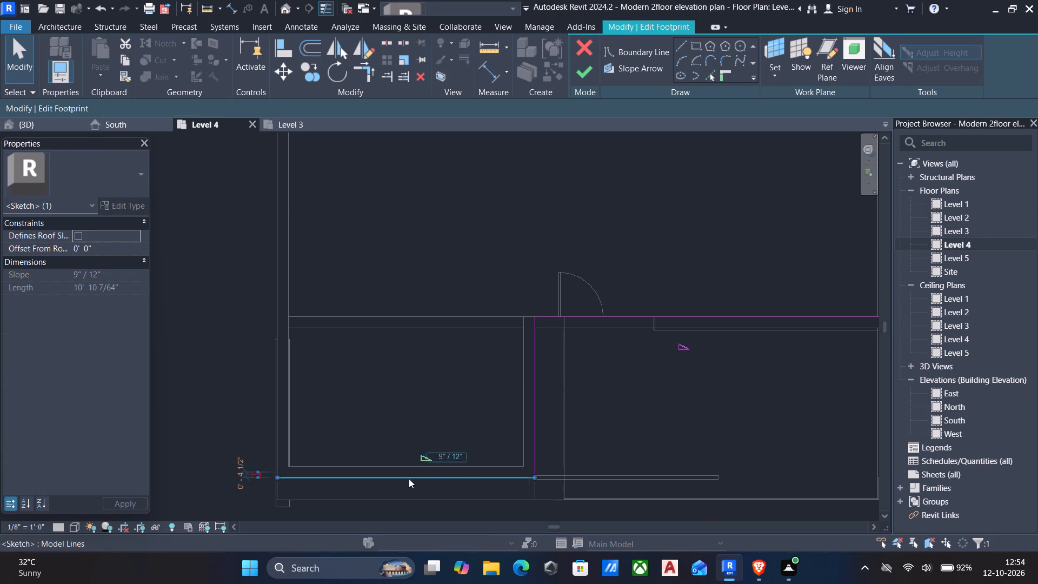
pyautogui.click(235, 108)
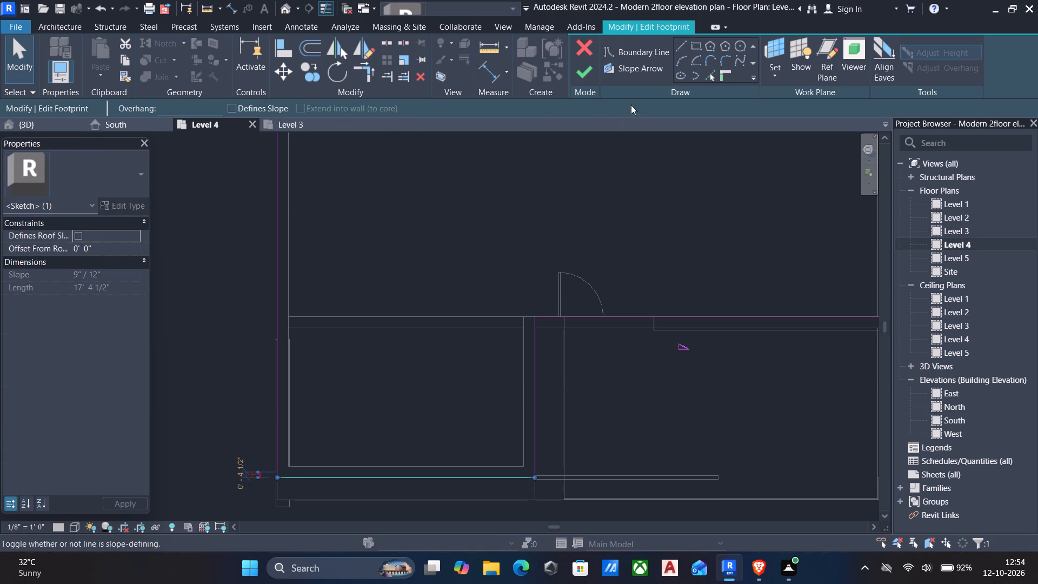
pyautogui.click(584, 74)
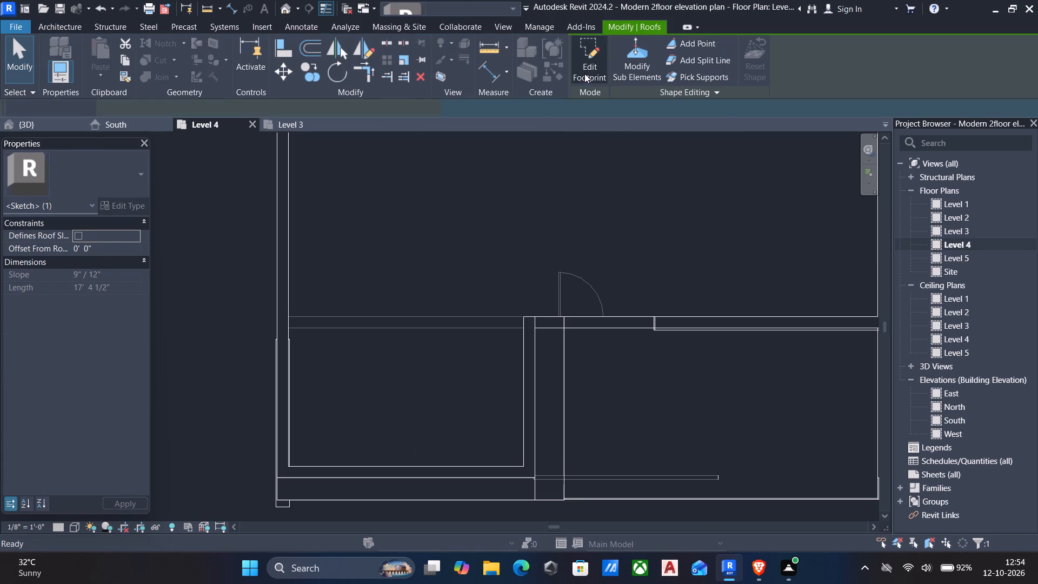
# In the 3D view, duplicate the flat roof's type as 6" roof, keeping its single 6" structure layer.
pyautogui.click(291, 5)
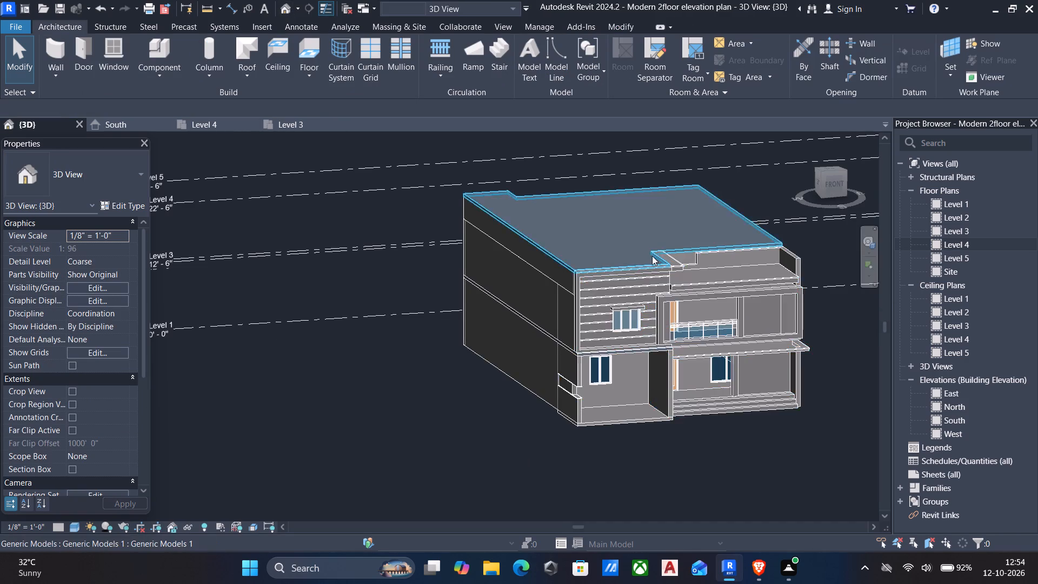
pyautogui.scroll(10, 649, 256)
pyautogui.scroll(-5, 669, 278)
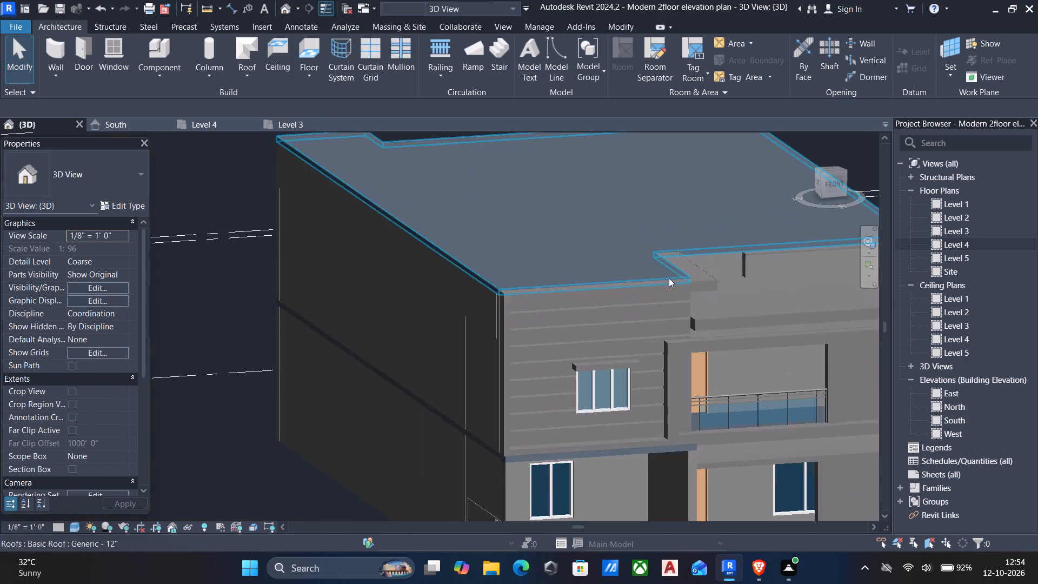
pyautogui.scroll(-3, 678, 295)
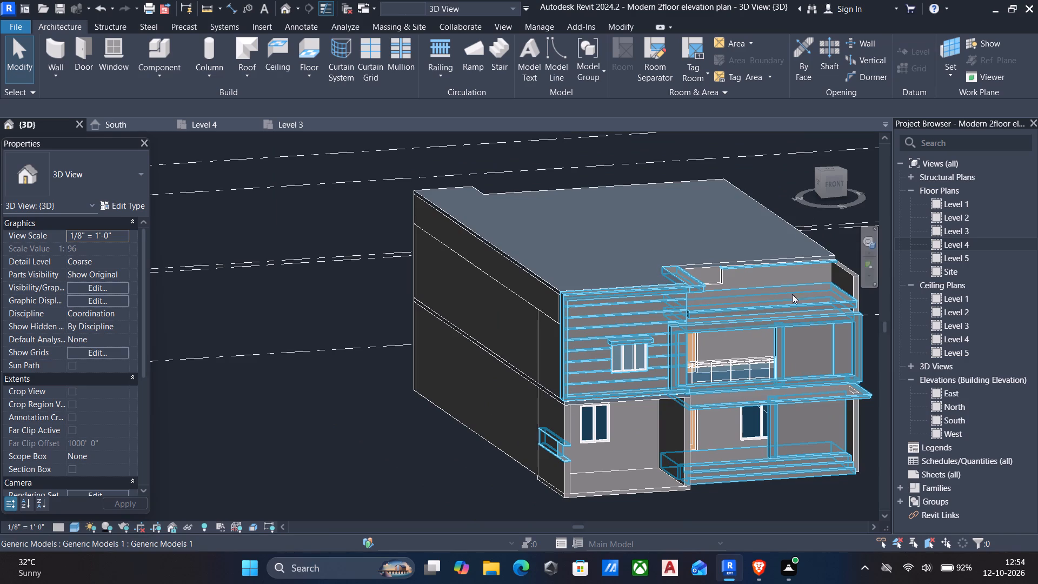
pyautogui.click(522, 261)
pyautogui.click(109, 202)
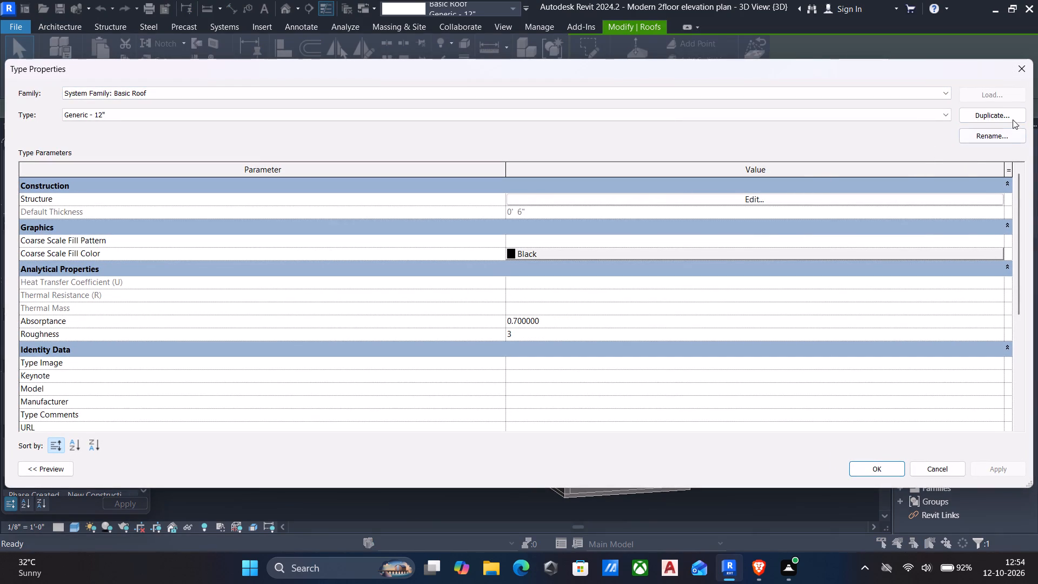
pyautogui.click(994, 116)
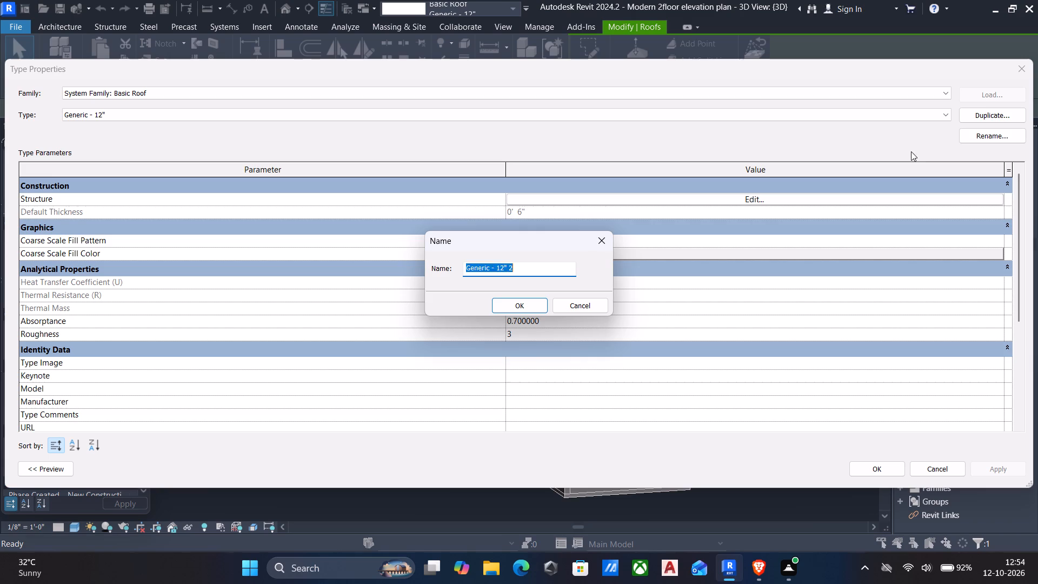
pyautogui.write('6" roof')
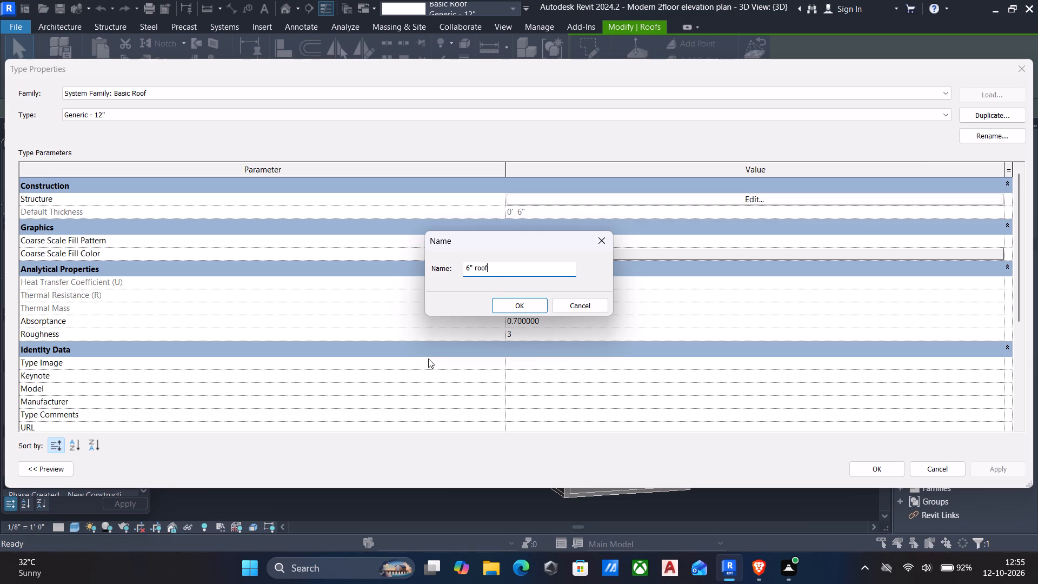
pyautogui.click(514, 307)
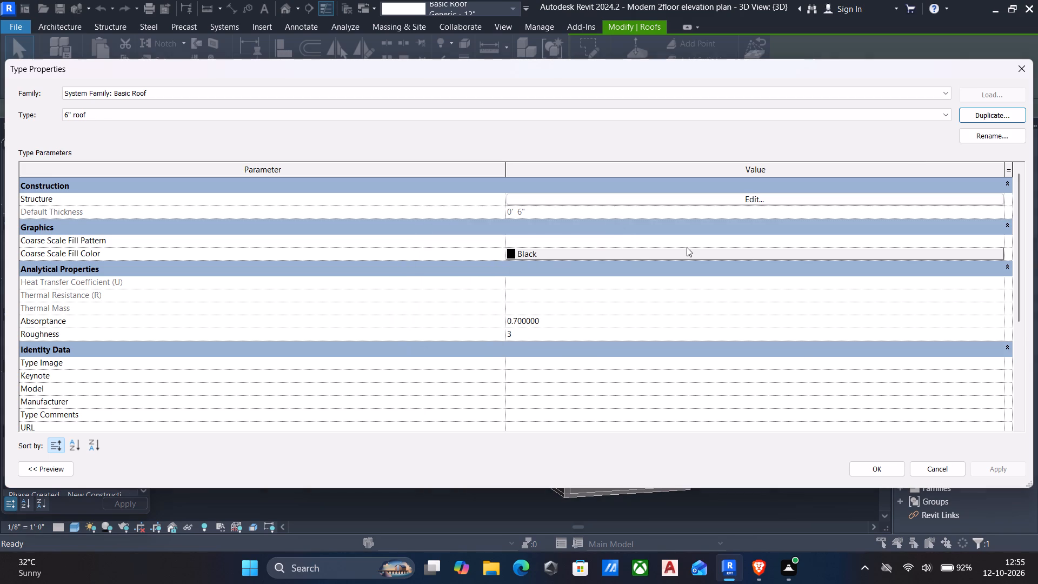
pyautogui.click(752, 196)
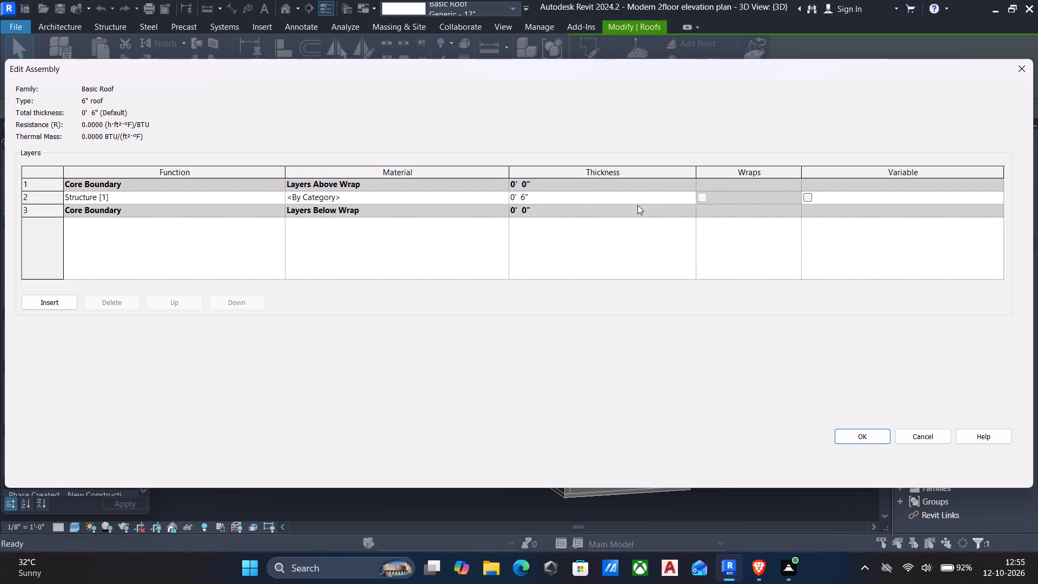
pyautogui.click(855, 437)
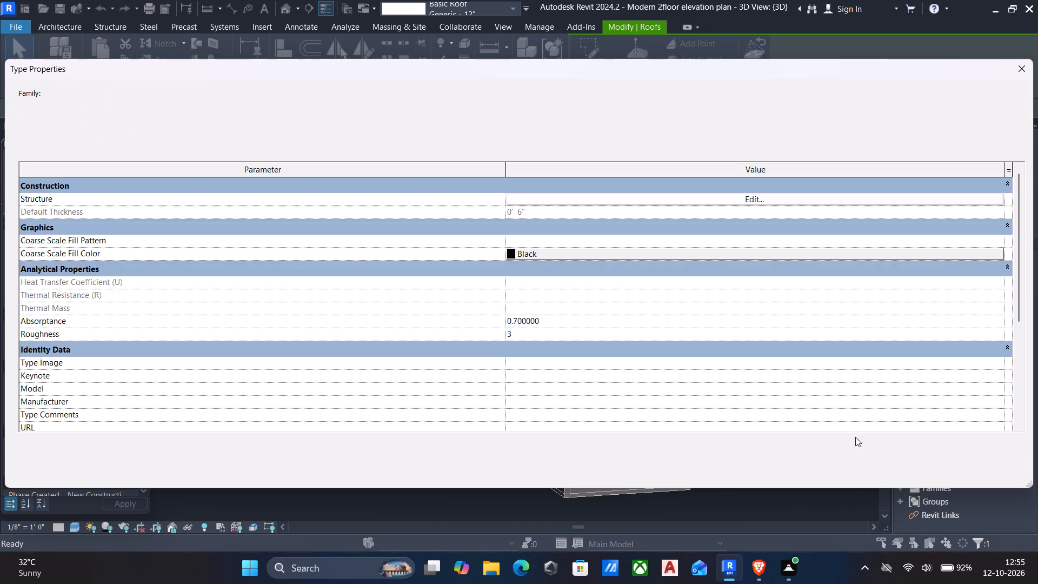
pyautogui.click(981, 467)
pyautogui.click(876, 466)
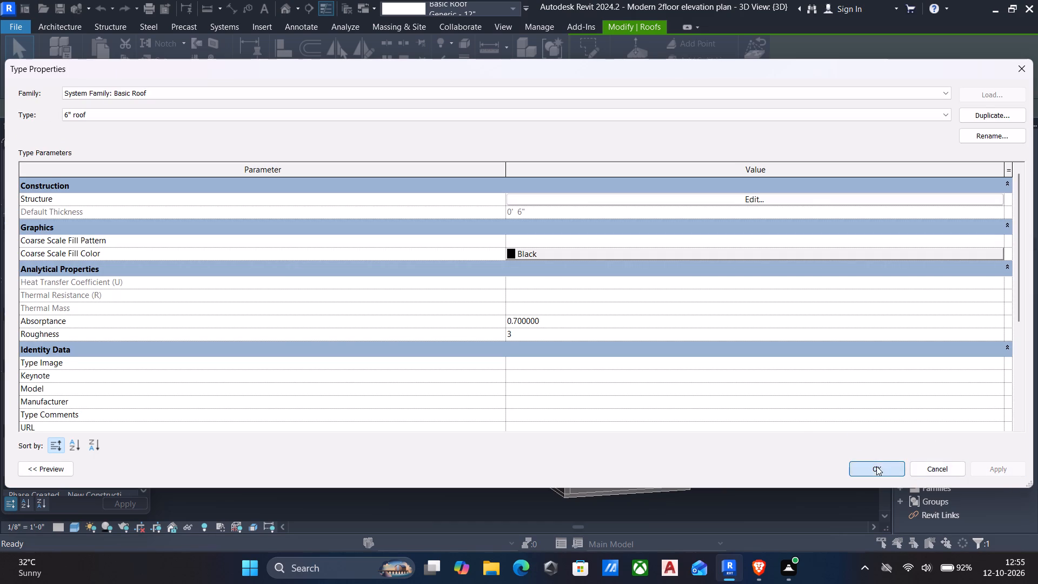
pyautogui.press('Escape')
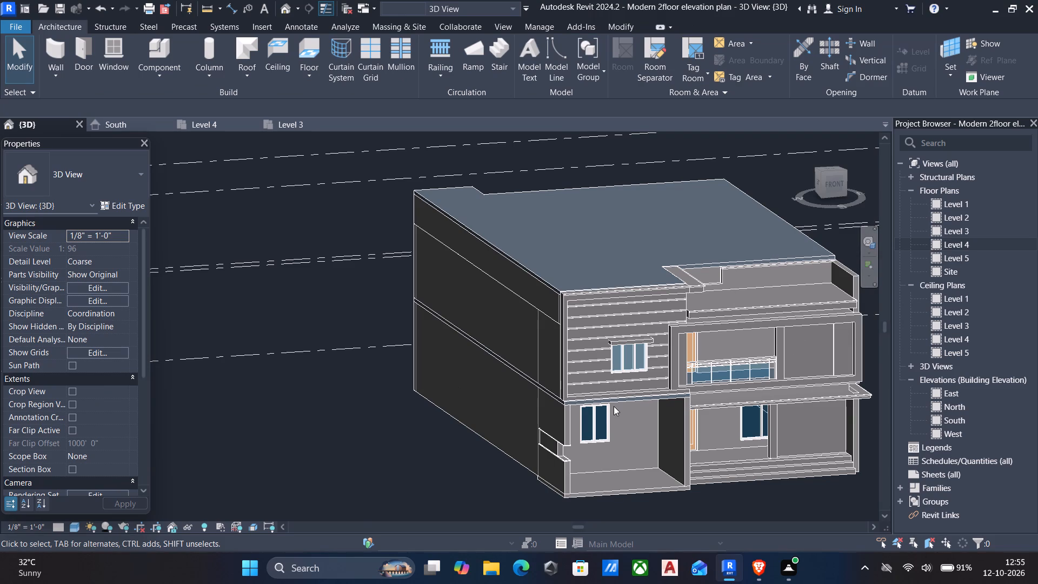
# Edit the facade's generic model in place and start a solid extrusion with the upper left side wall's face as work plane.
pyautogui.click(704, 402)
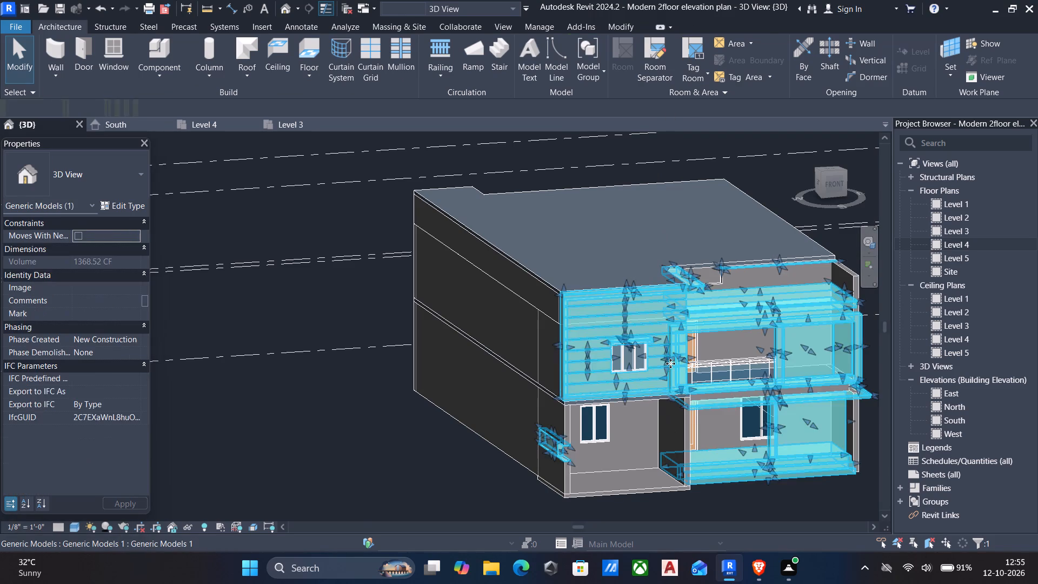
pyautogui.press('Escape')
pyautogui.click(661, 353)
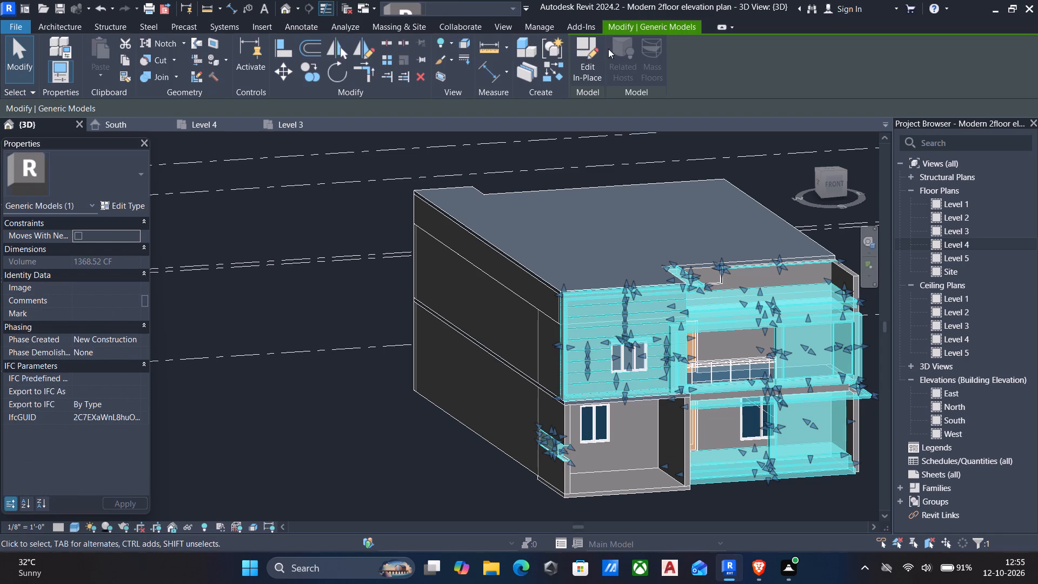
pyautogui.click(574, 53)
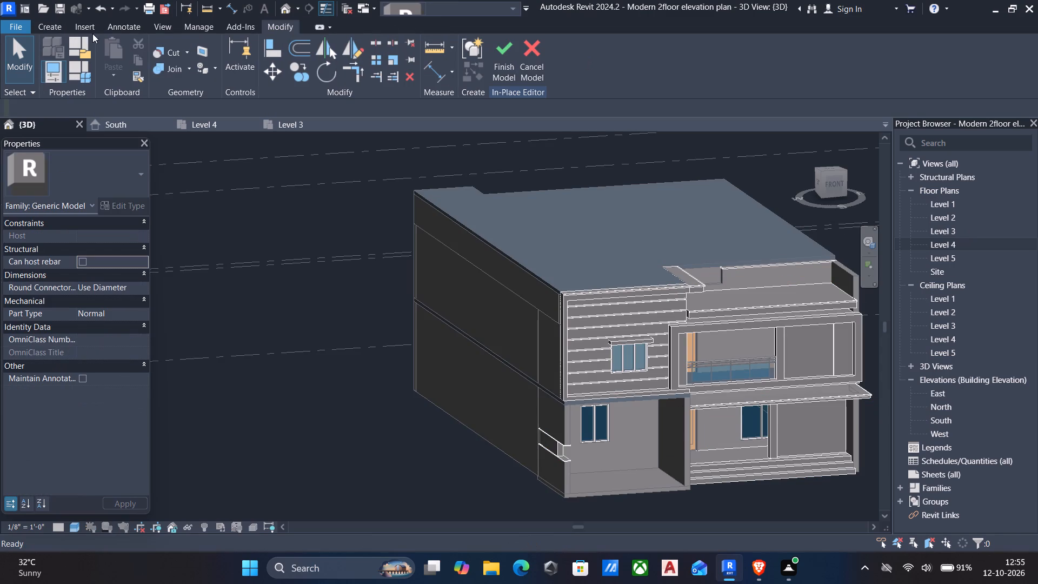
pyautogui.click(55, 24)
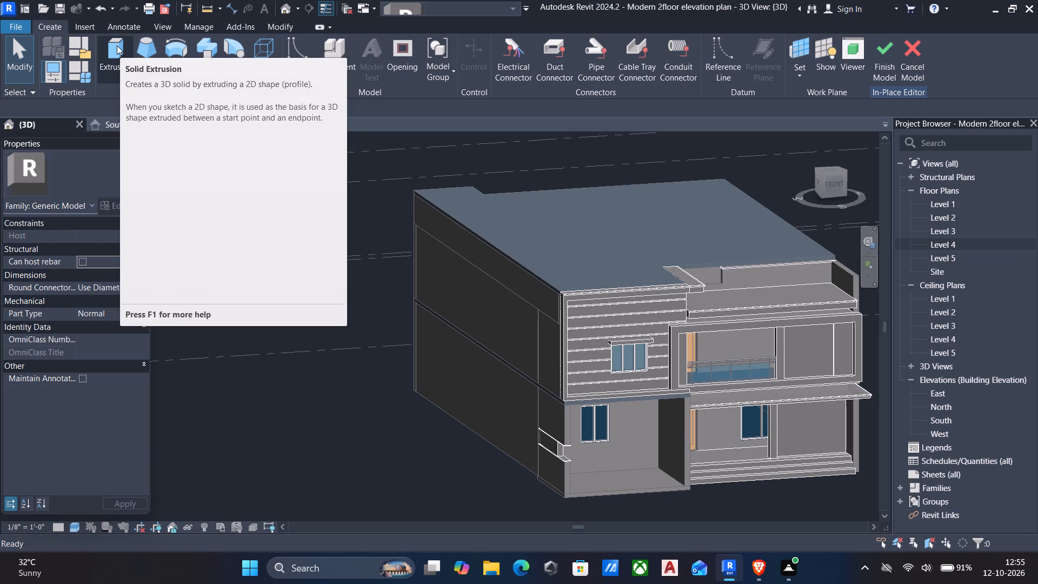
pyautogui.click(117, 45)
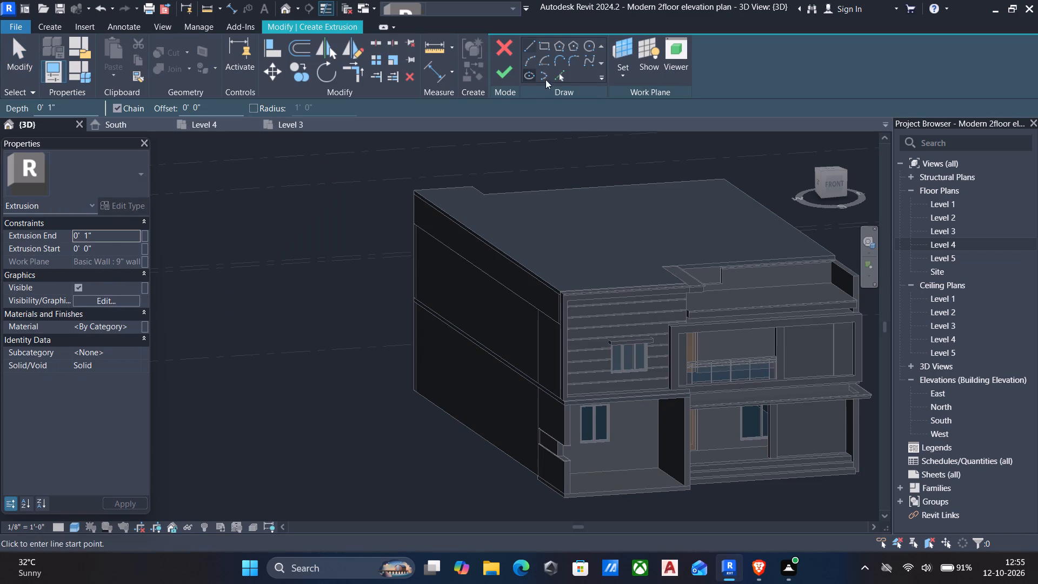
pyautogui.click(615, 74)
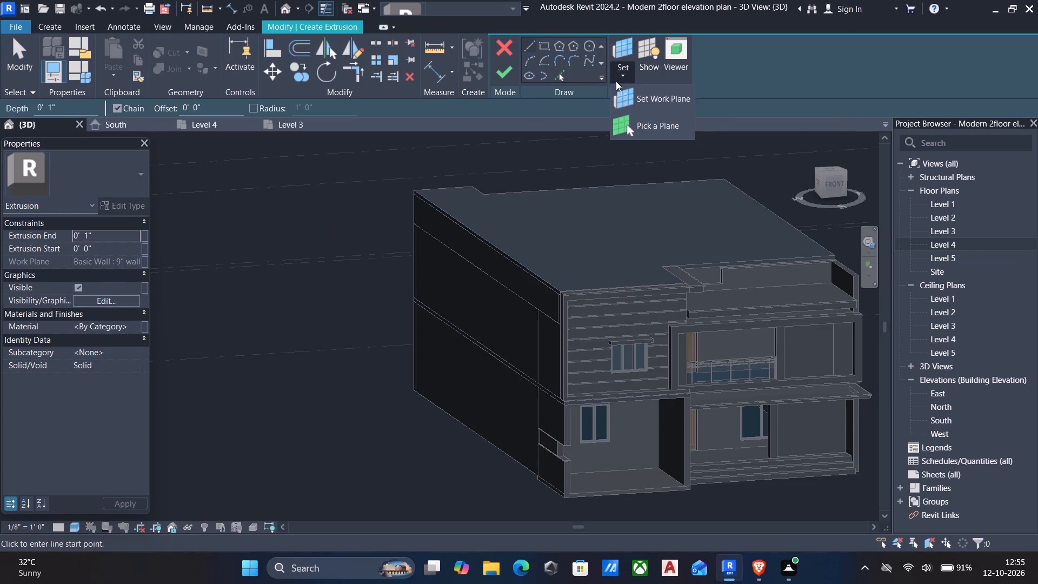
pyautogui.click(638, 123)
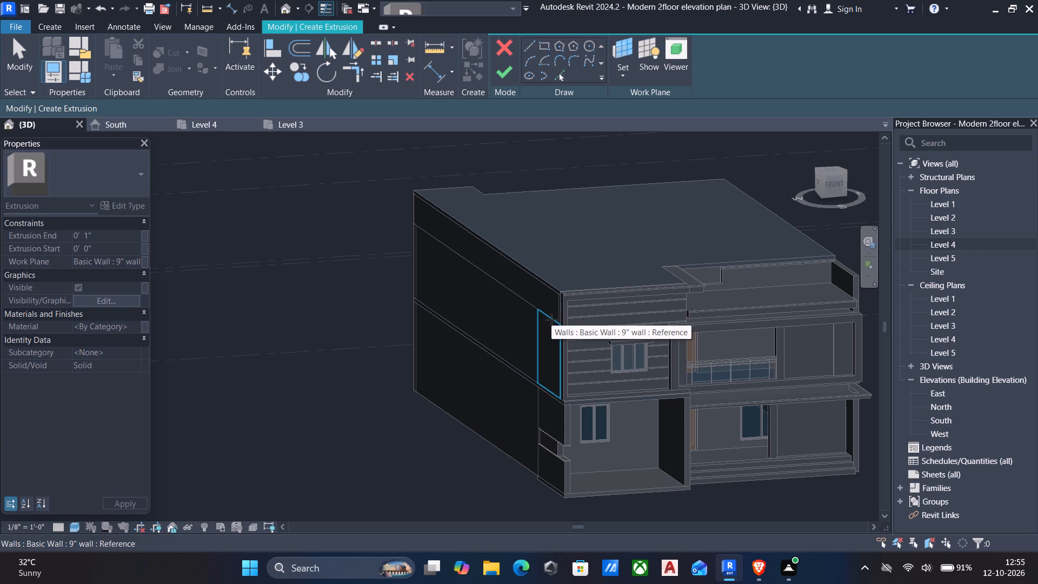
pyautogui.click(551, 320)
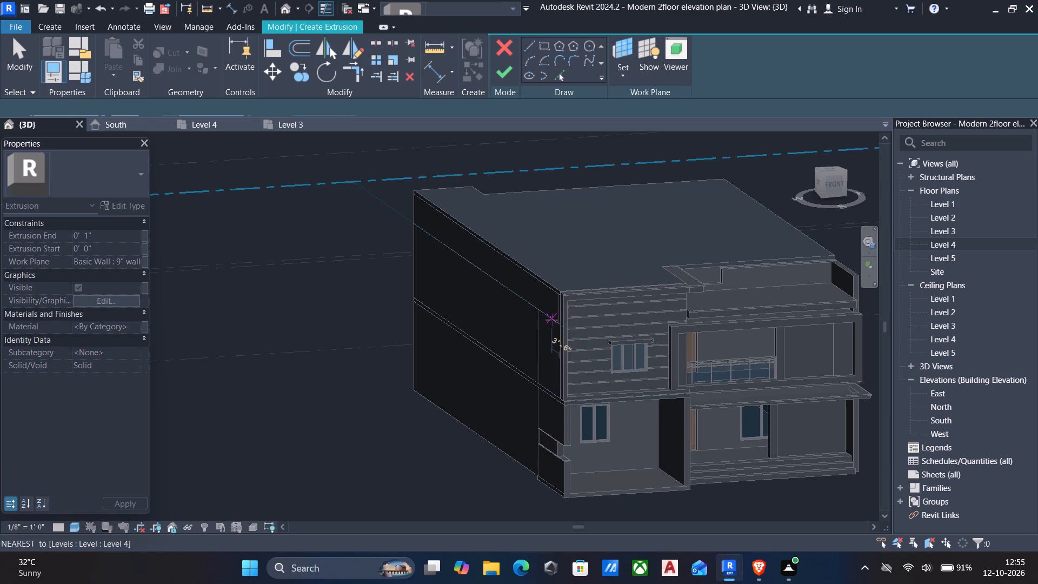
# Sketch a rectangle 35' long and 8' high on the upper left side wall, with its base along the floor slab line.
pyautogui.click(543, 44)
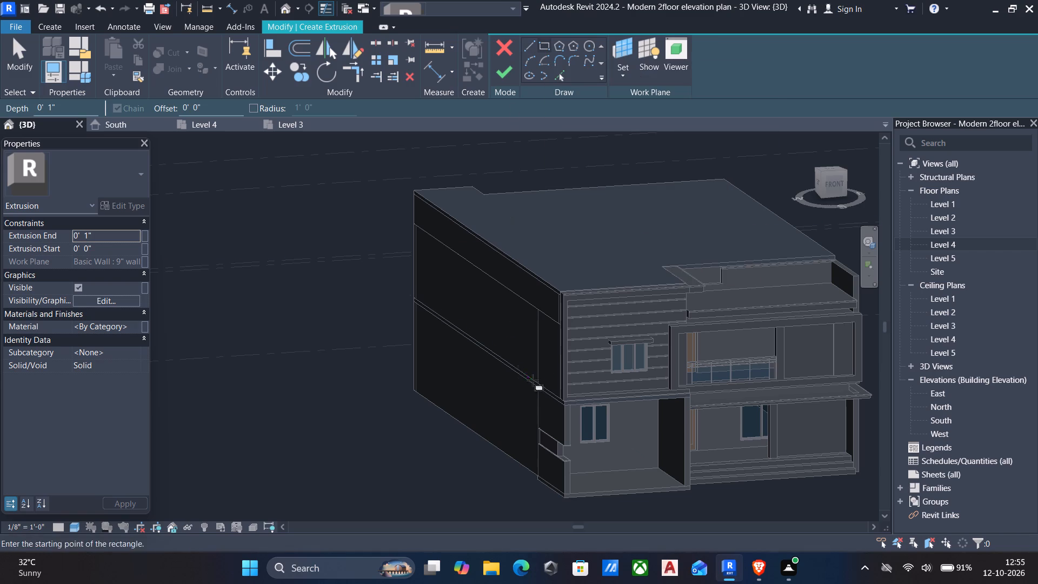
pyautogui.scroll(5, 539, 386)
pyautogui.click(538, 387)
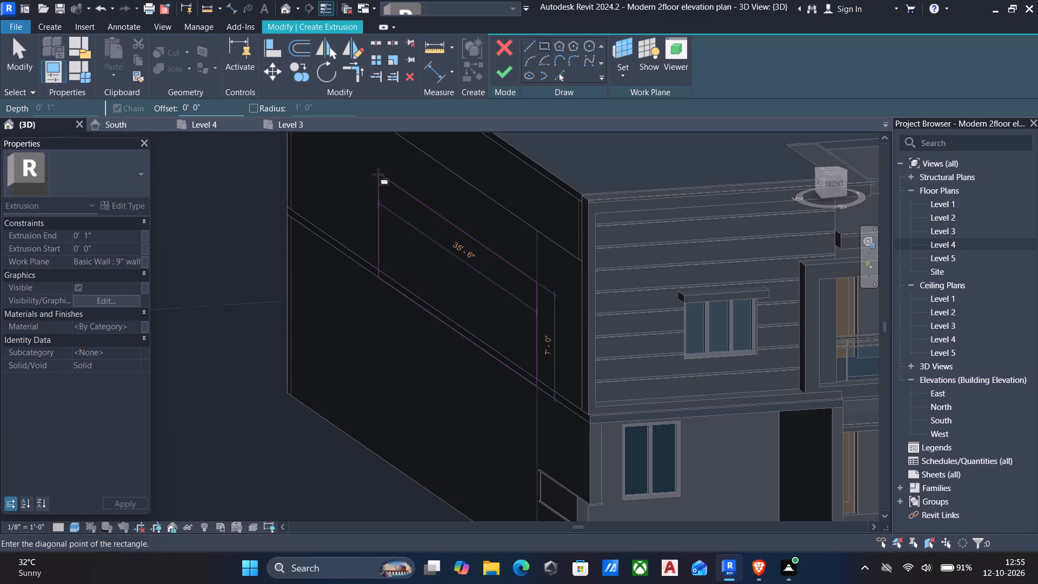
pyautogui.click(382, 161)
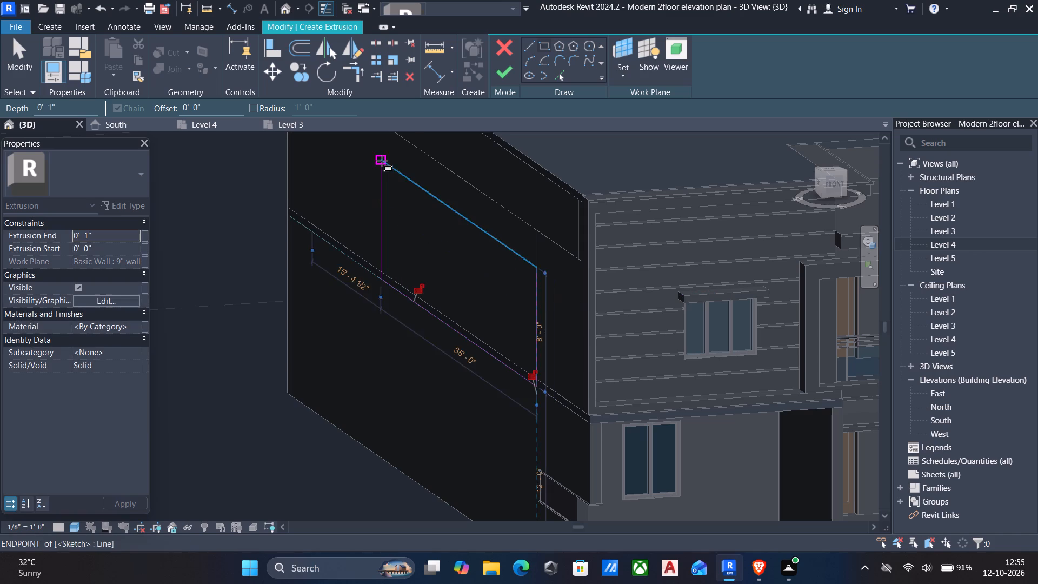
pyautogui.press('Escape')
# Sketch a second rectangle over the first one's opposite corners, offset 6" inward, to form a frame profile.
pyautogui.moveTo(222, 104); pyautogui.dragTo(222, 103)
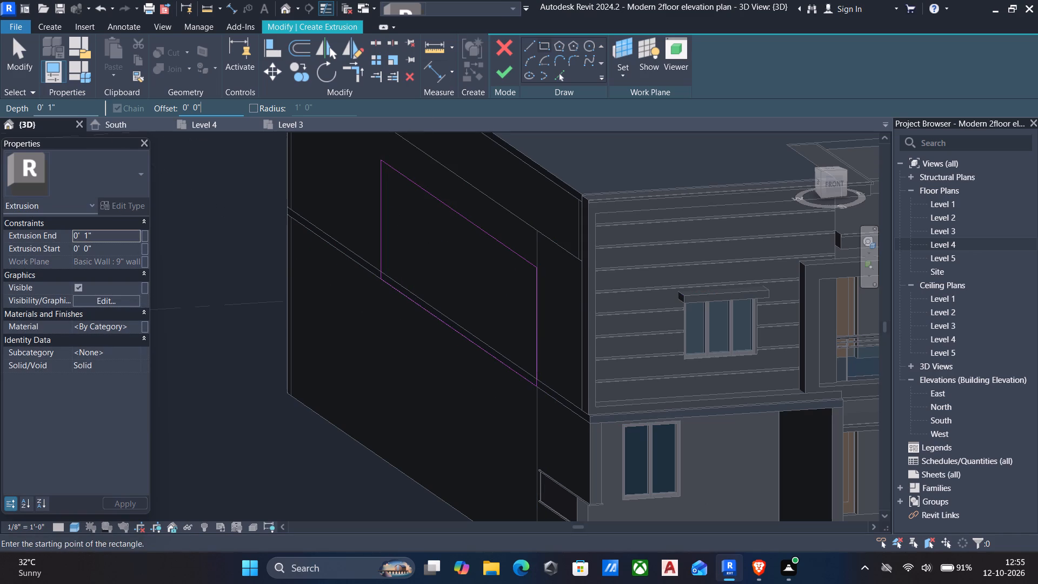
pyautogui.moveTo(222, 103); pyautogui.dragTo(0, 78)
pyautogui.write('6"')
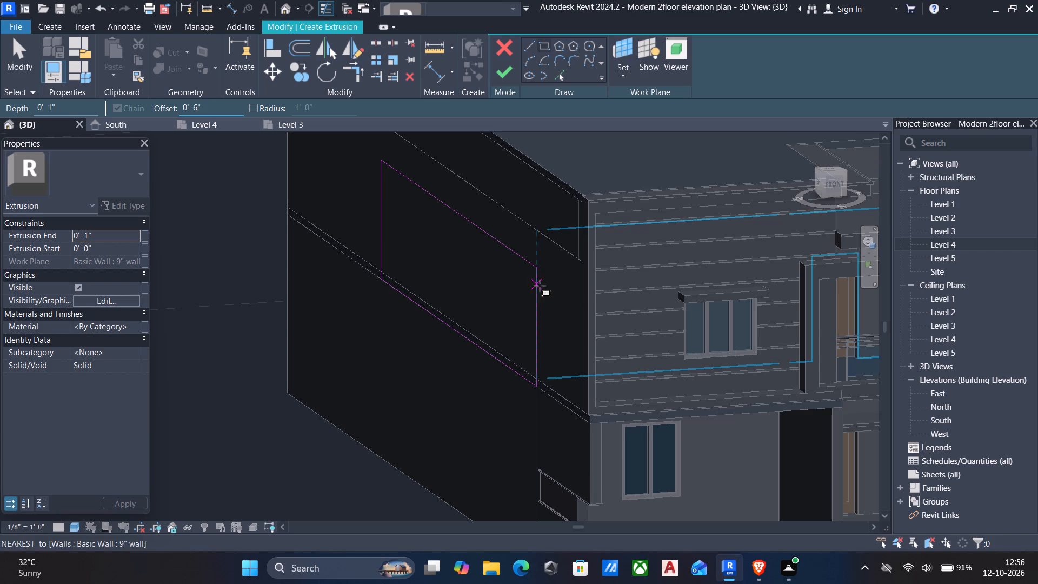
pyautogui.click(535, 266)
pyautogui.press('space')
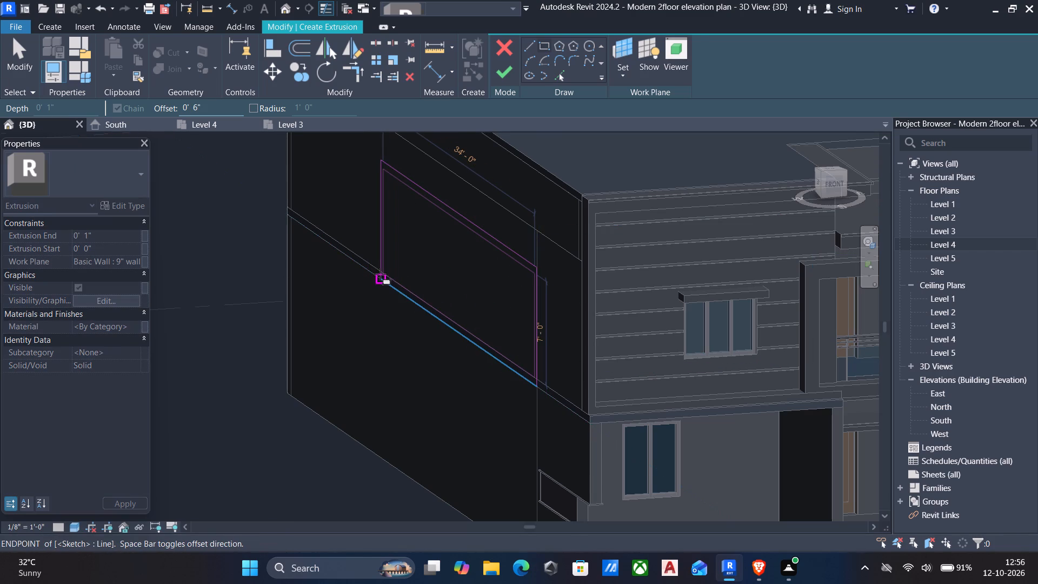
pyautogui.scroll(5, 380, 274)
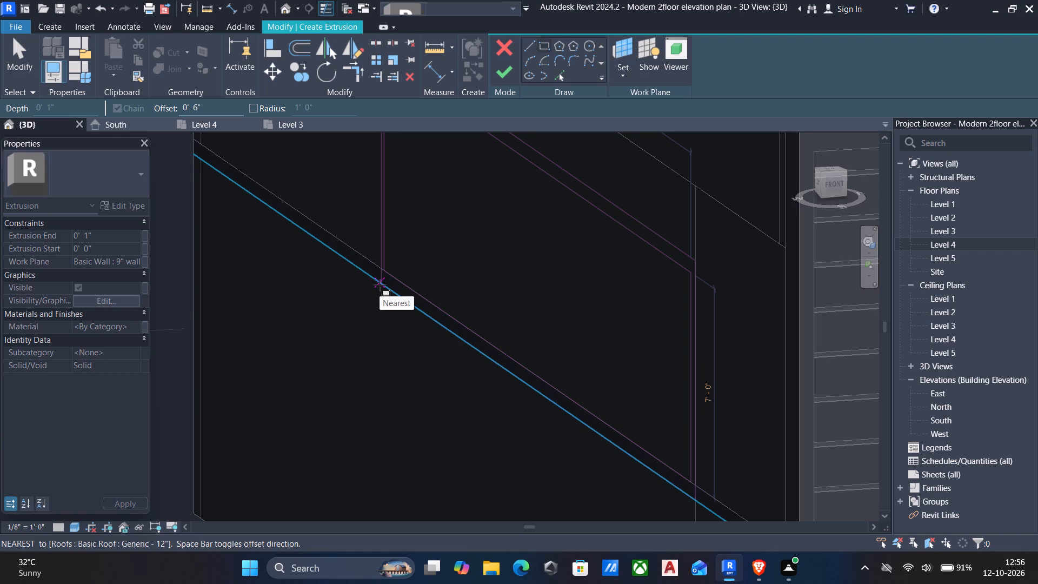
pyautogui.keyDown('shift'); pyautogui.moveTo(416, 287); pyautogui.dragTo(482, 271, button='middle'); pyautogui.keyUp('shift')
pyautogui.scroll(-6, 482, 271)
pyautogui.scroll(4, 340, 334)
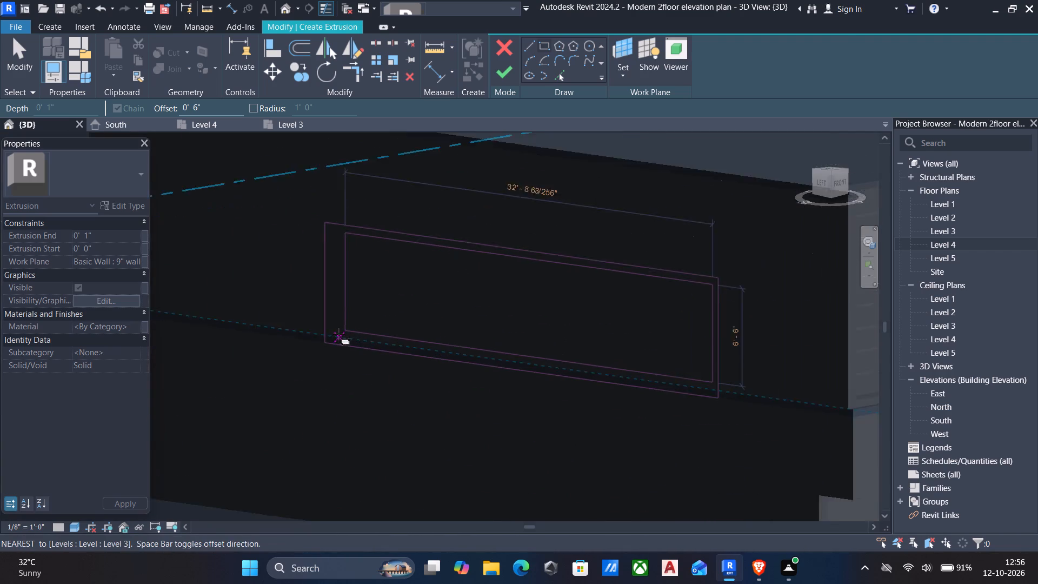
pyautogui.scroll(1, 339, 334)
pyautogui.click(313, 352)
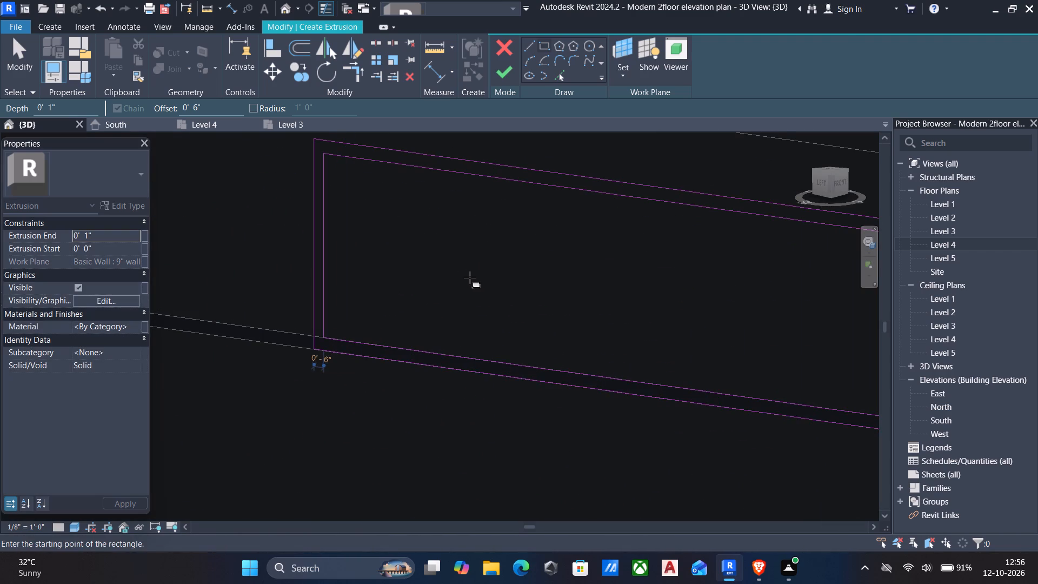
pyautogui.scroll(-5, 470, 277)
pyautogui.press('Escape')
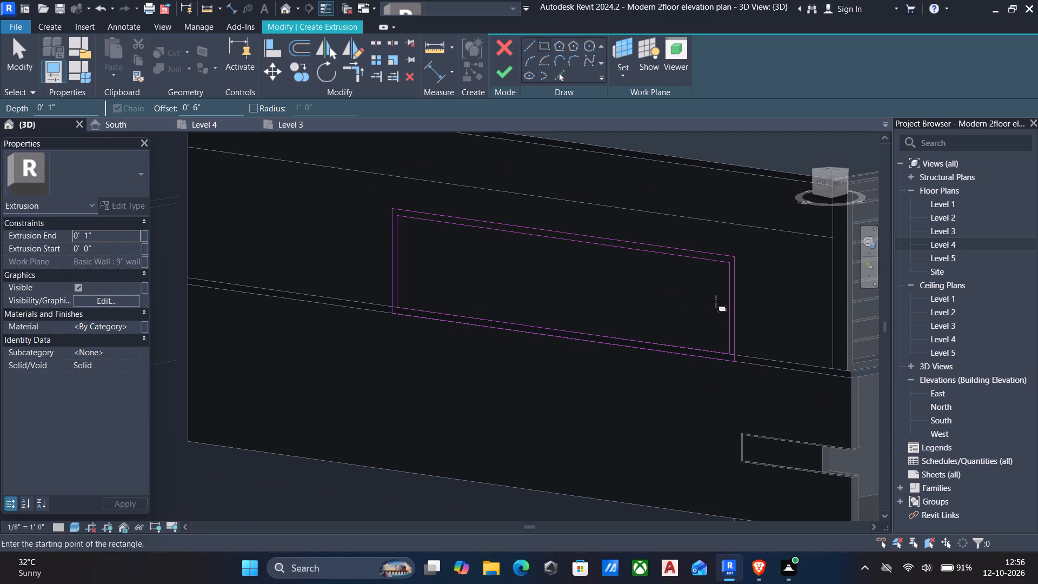
pyautogui.press('Escape')
# Move all four sides of the inner rectangle inward so the frame profile is 1' wide all around.
pyautogui.click(726, 310)
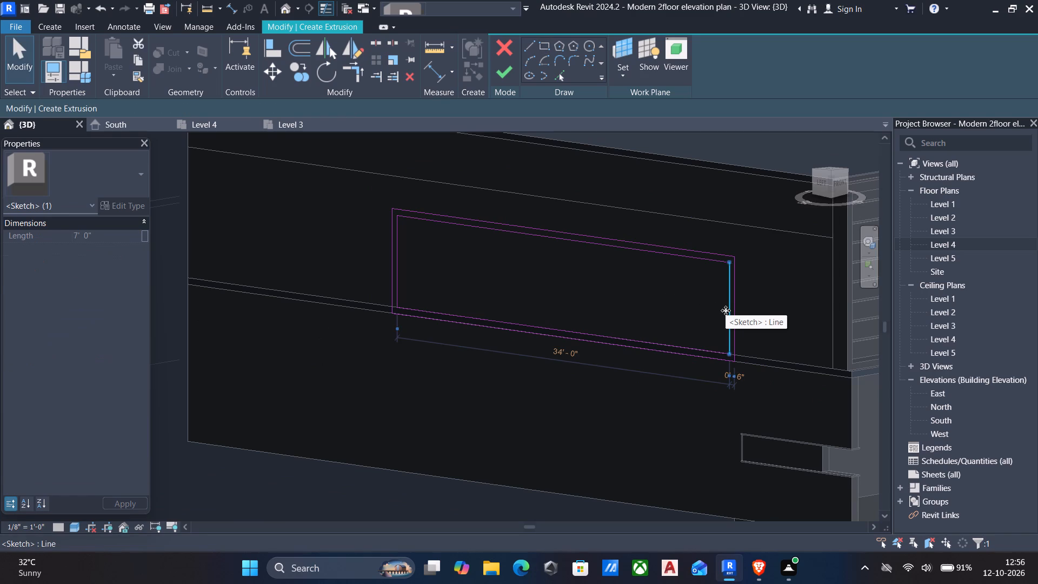
pyautogui.press('Left')
pyautogui.press('Left')
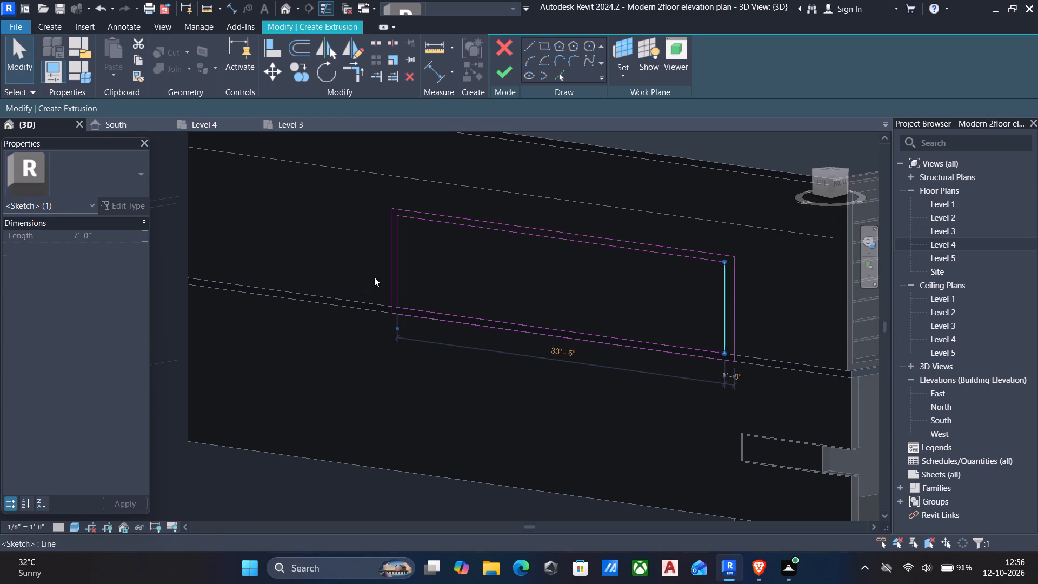
pyautogui.click(396, 268)
pyautogui.press('Right')
pyautogui.press('Right')
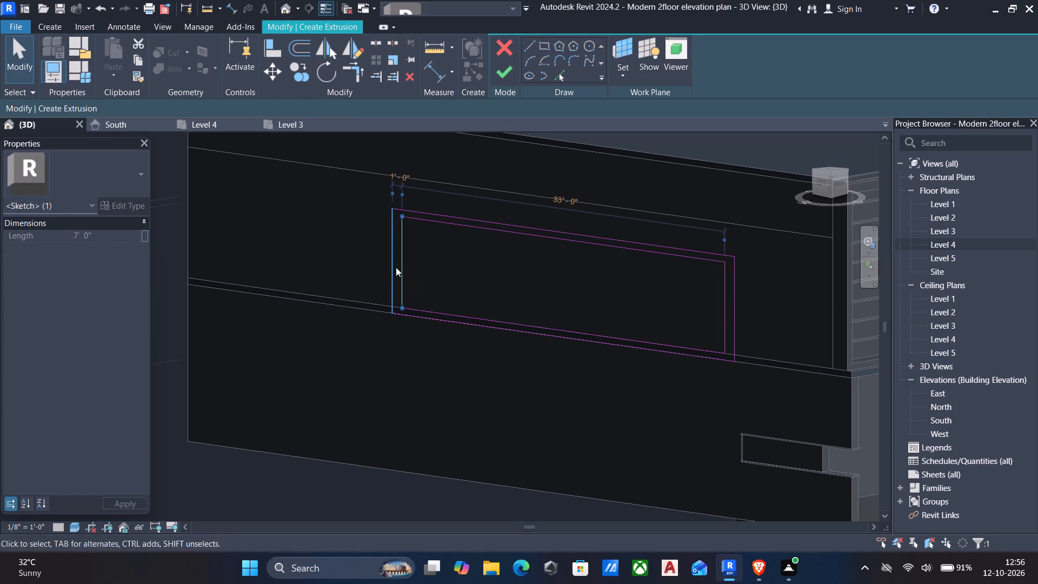
pyautogui.click(464, 225)
pyautogui.press('Down')
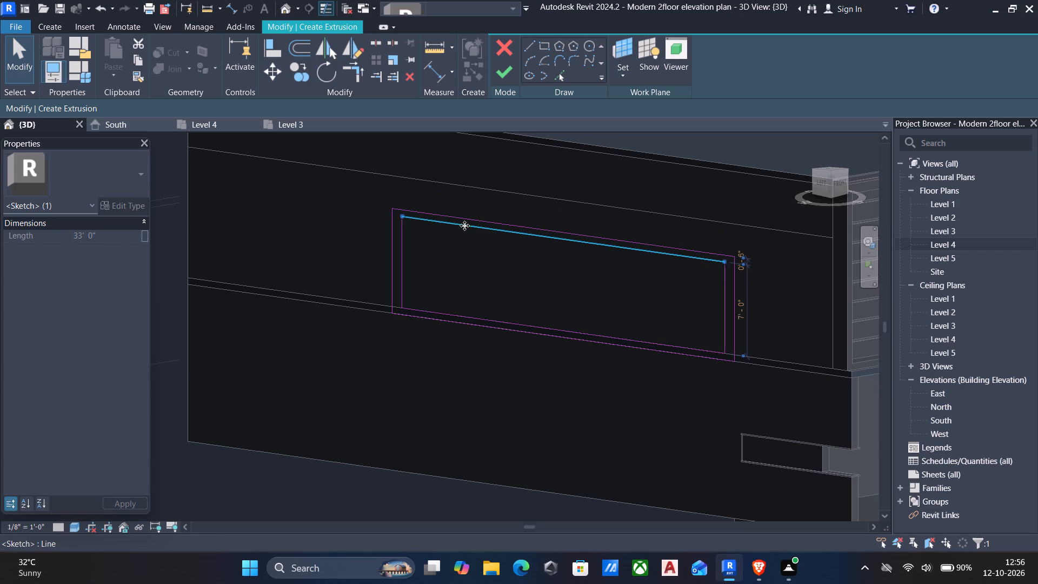
pyautogui.press('Down')
pyautogui.click(458, 316)
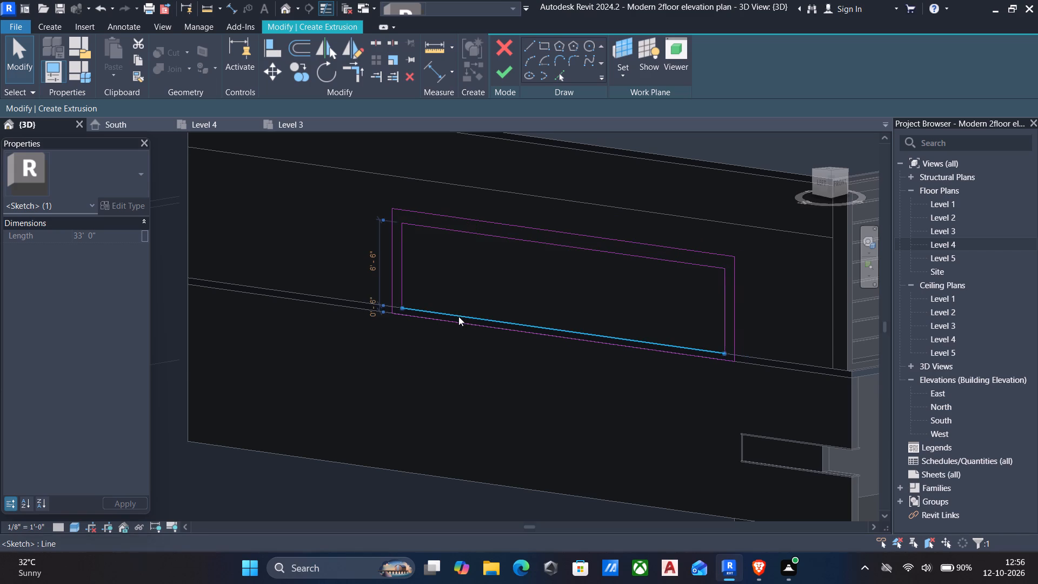
pyautogui.press('Up')
pyautogui.press('Up')
pyautogui.press('Escape')
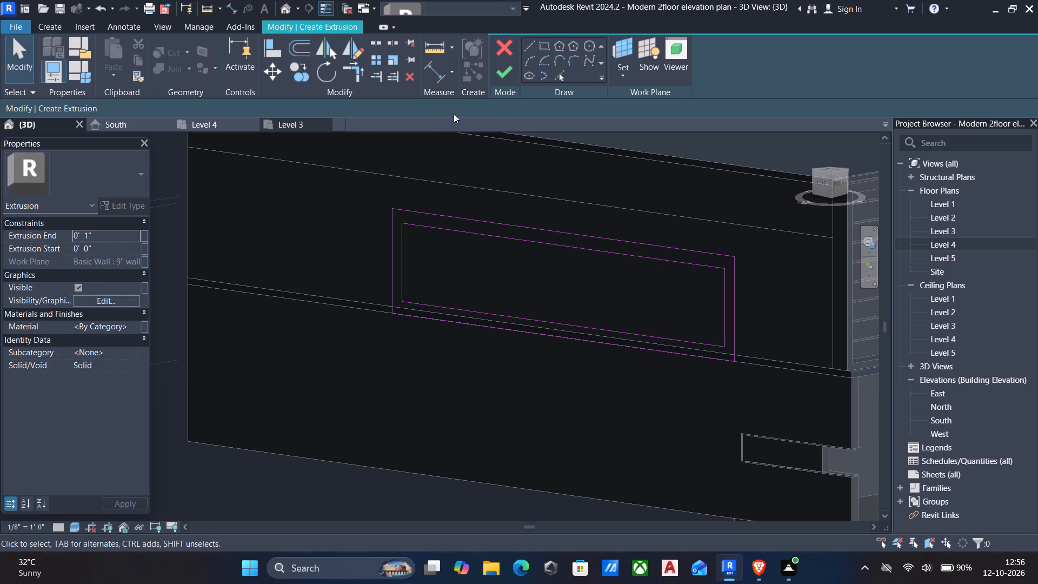
# Finish the frame sketch on the left side wall and set its extrusion end to 2'.
pyautogui.click(495, 69)
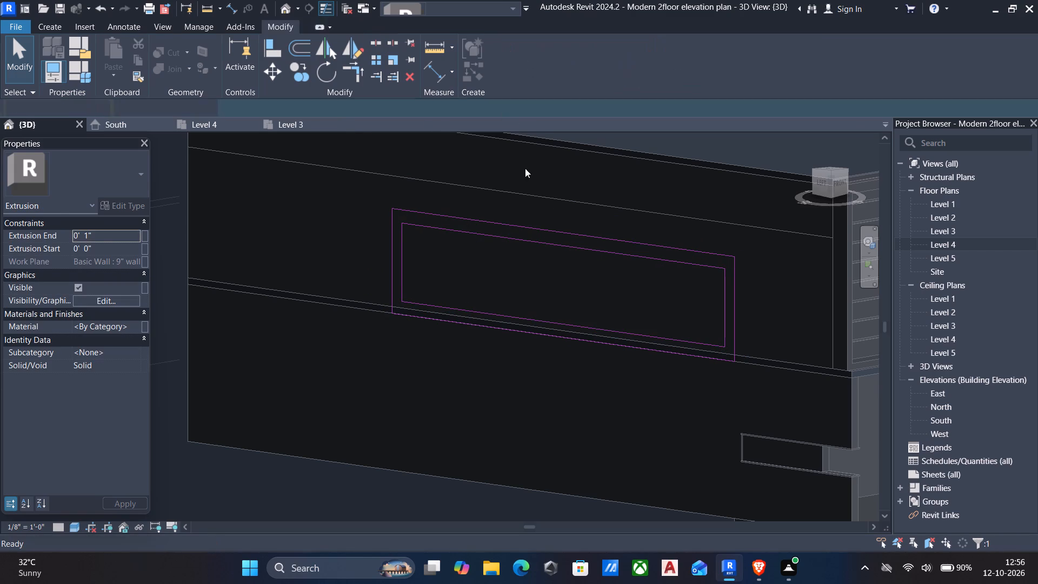
pyautogui.click(102, 230)
pyautogui.write("2'")
pyautogui.scroll(-4, 636, 340)
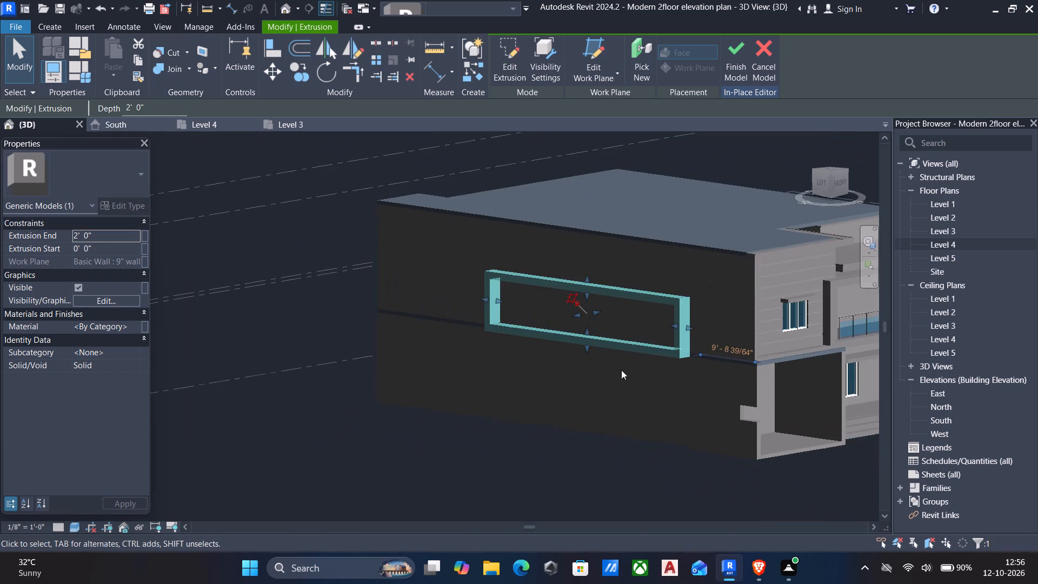
pyautogui.press('Escape')
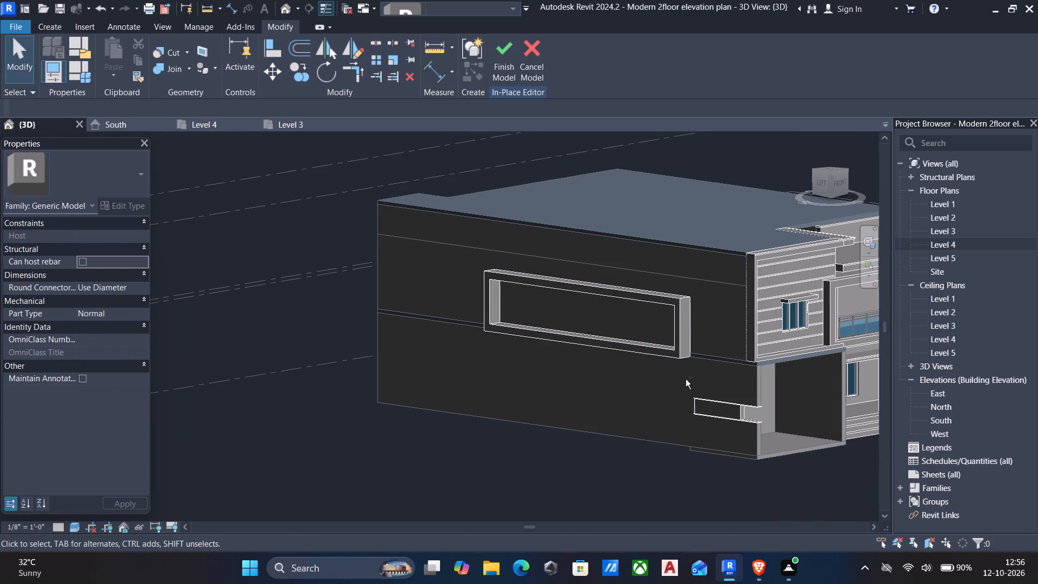
# Examine the projecting side wall frame and the front facade from different angles.
pyautogui.scroll(-6, 642, 422)
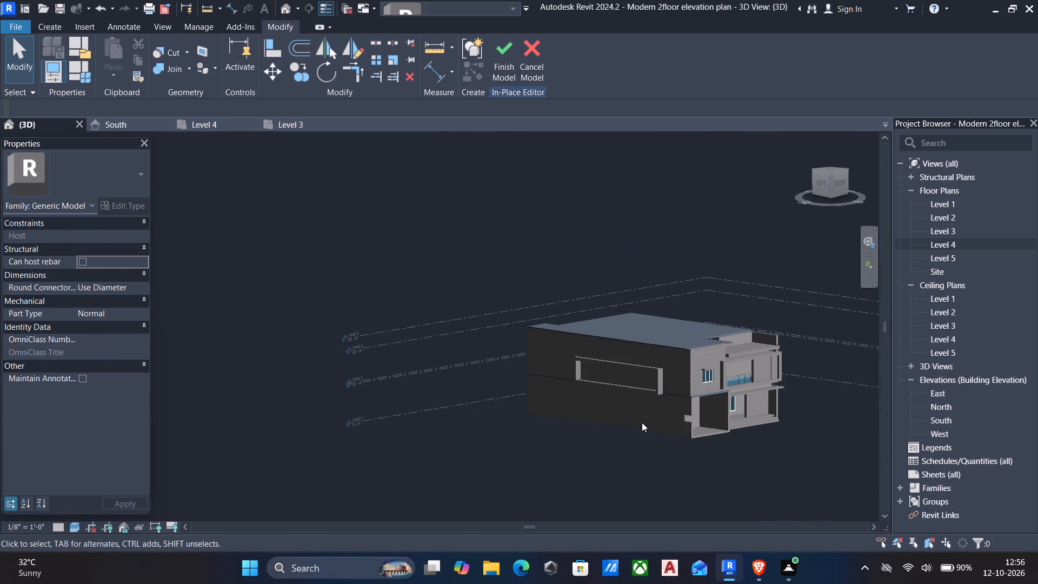
pyautogui.keyDown('shift'); pyautogui.moveTo(631, 427); pyautogui.dragTo(524, 455, button='middle'); pyautogui.keyUp('shift')
pyautogui.scroll(5, 650, 397)
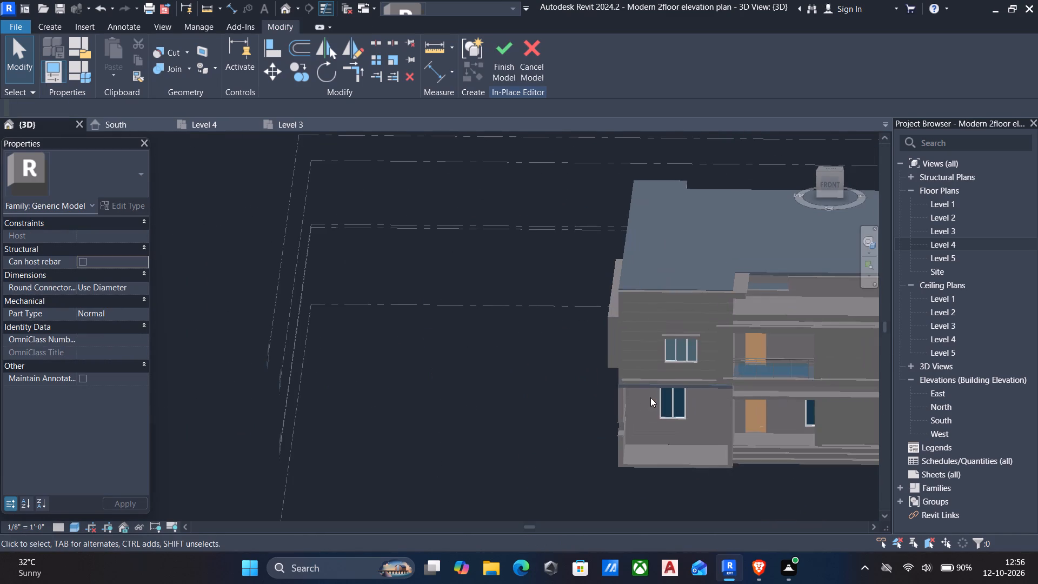
pyautogui.click(622, 399)
pyautogui.click(620, 442)
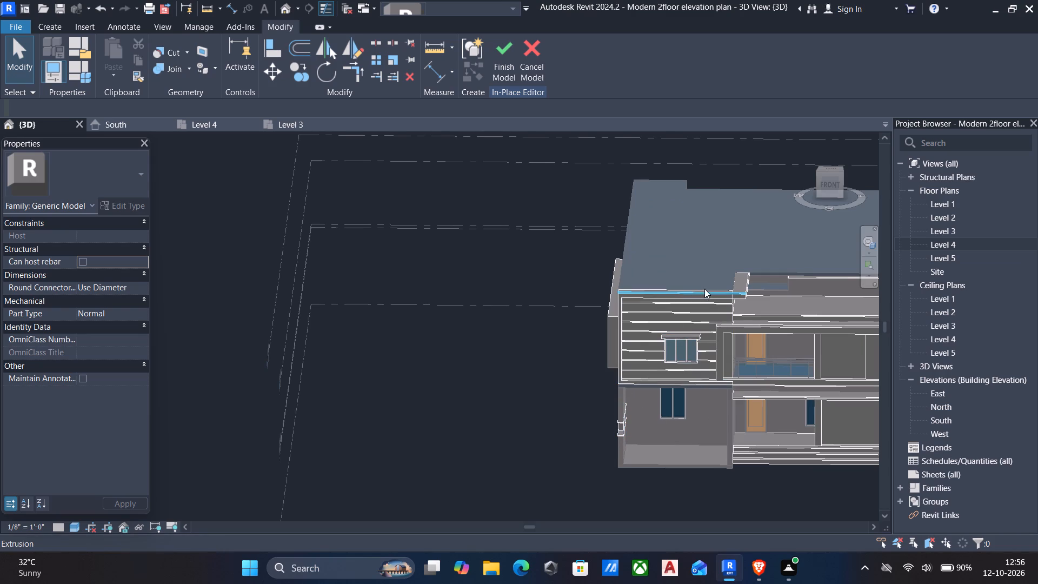
pyautogui.keyDown('shift'); pyautogui.moveTo(556, 348); pyautogui.dragTo(562, 336, button='middle'); pyautogui.keyUp('shift')
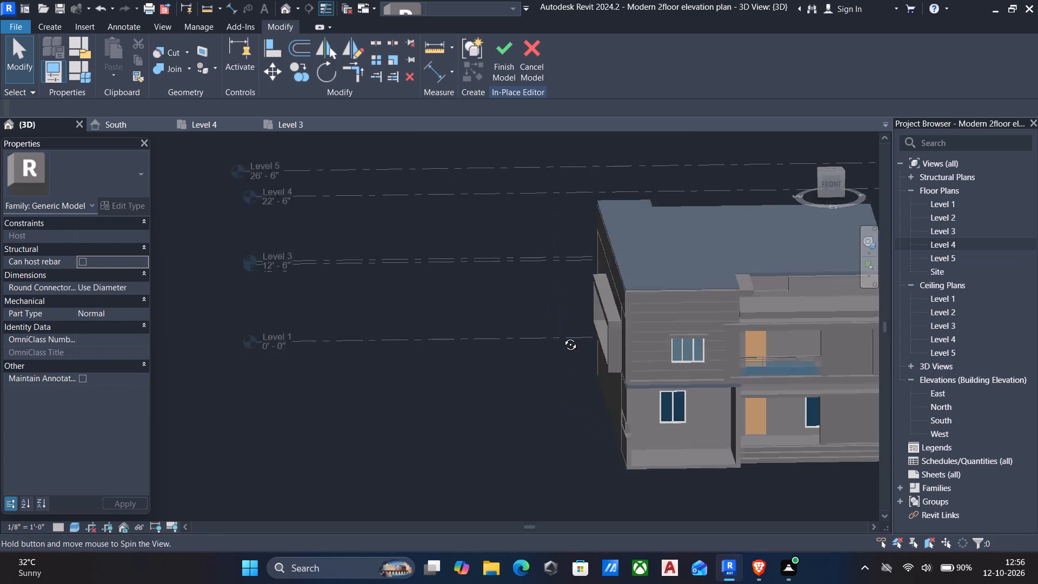
pyautogui.keyDown('shift'); pyautogui.moveTo(562, 336); pyautogui.dragTo(568, 312, button='middle'); pyautogui.keyUp('shift')
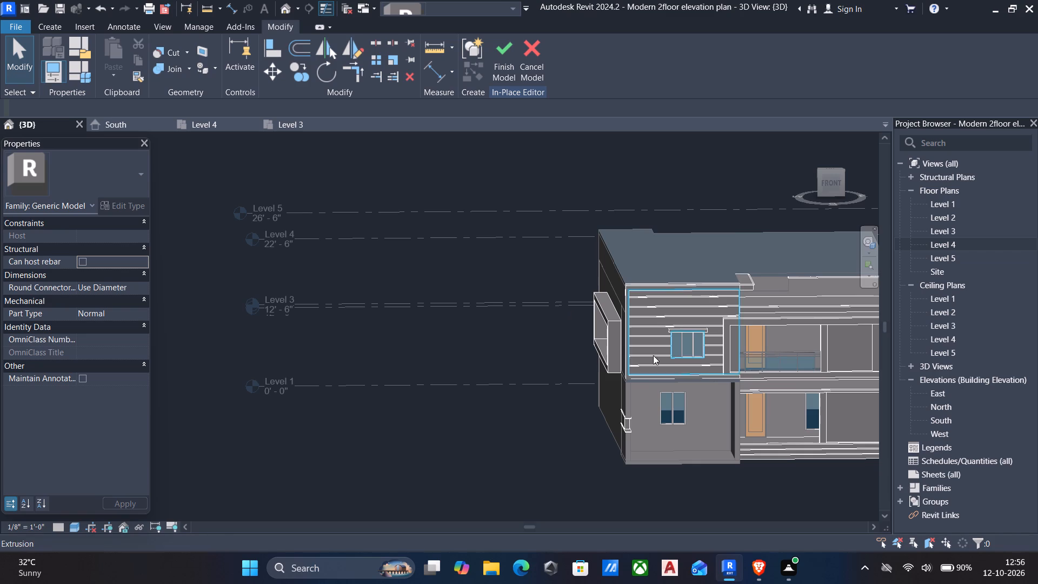
pyautogui.moveTo(750, 371); pyautogui.dragTo(541, 336, button='middle')
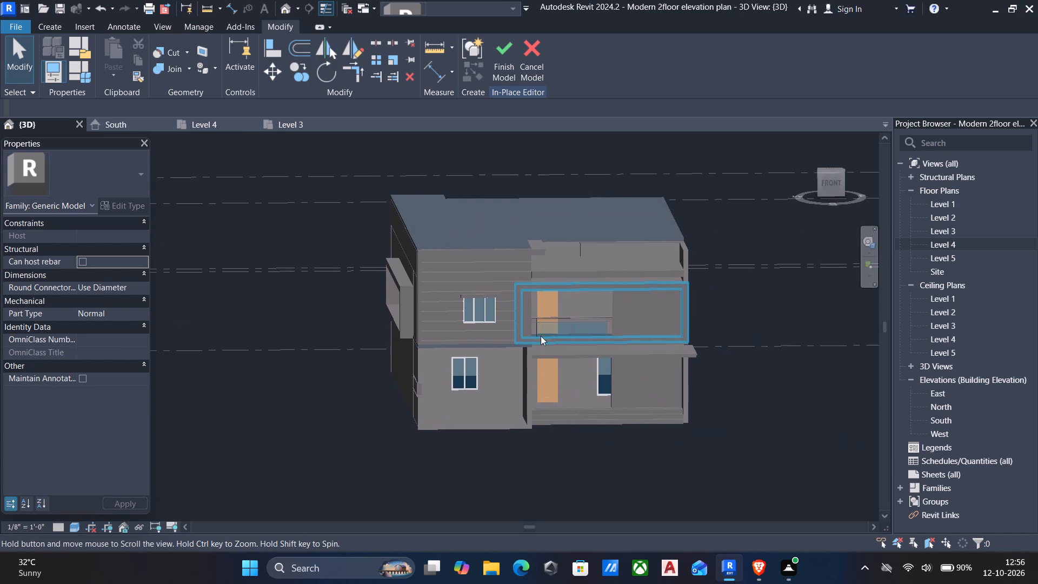
# Start a void extrusion with the plain wall panel beside the upper balcony as its work plane.
pyautogui.click(49, 23)
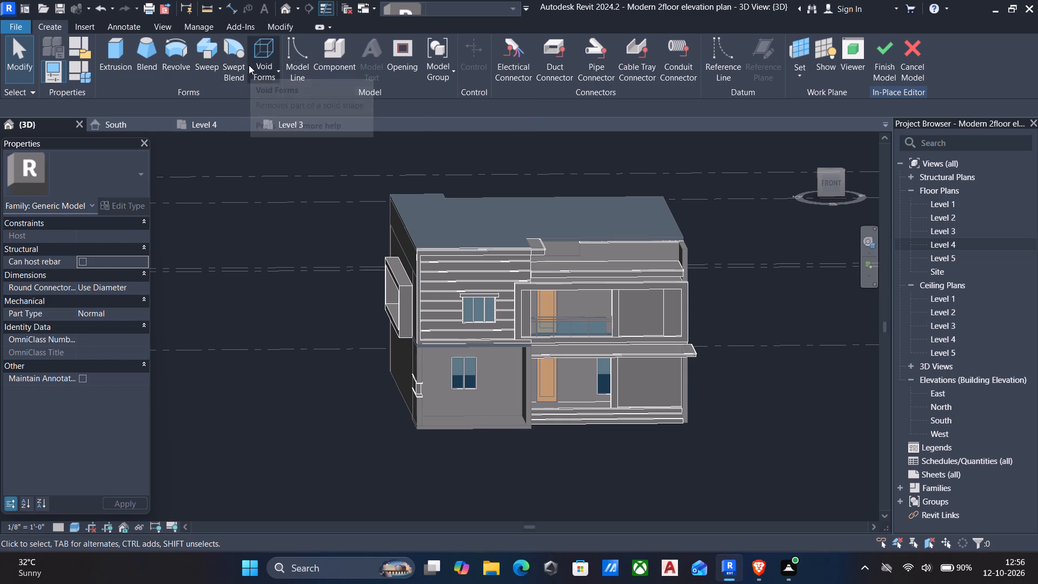
pyautogui.click(268, 68)
pyautogui.click(284, 96)
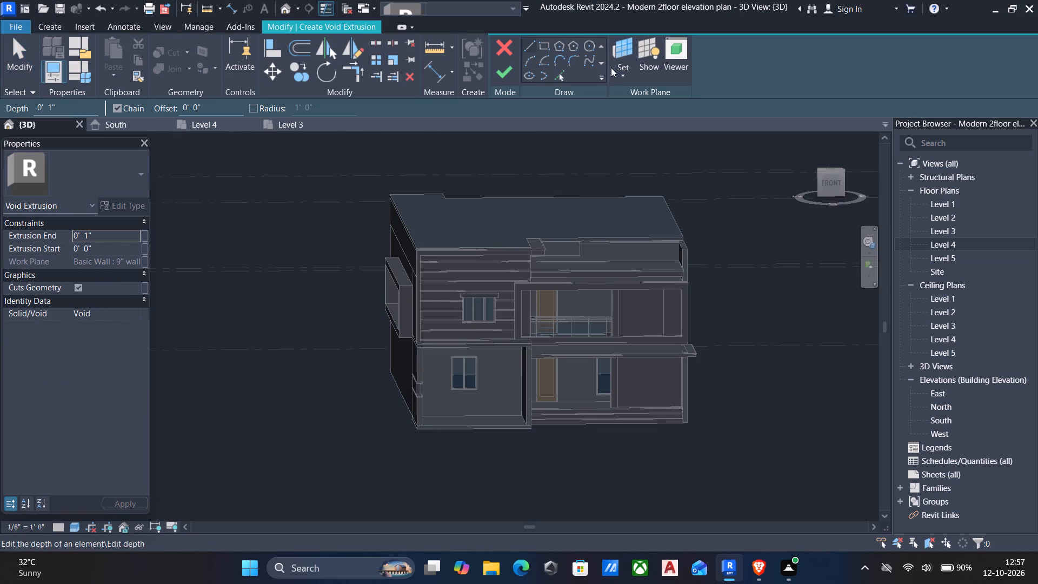
pyautogui.click(618, 74)
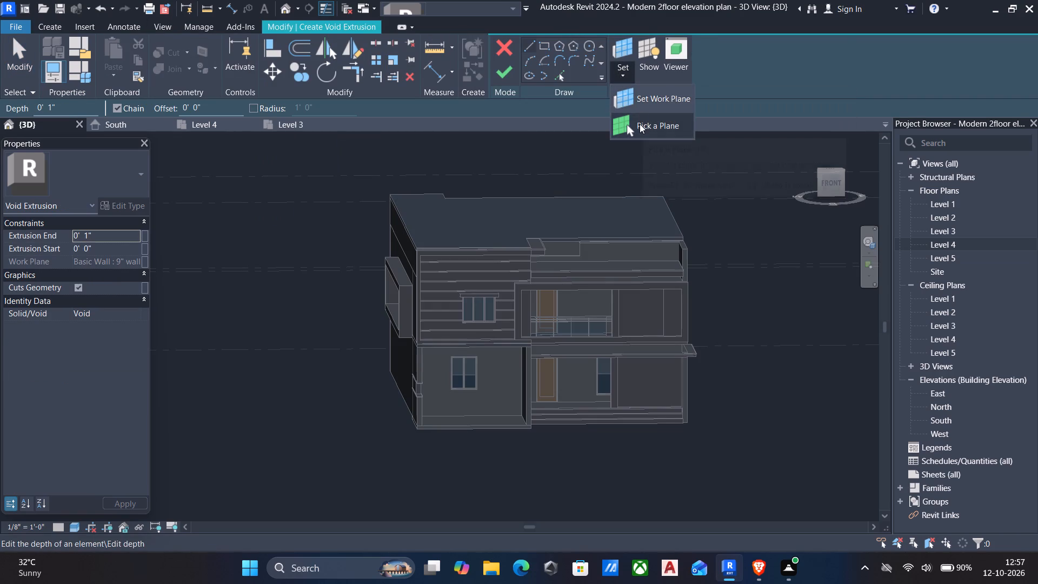
pyautogui.click(640, 124)
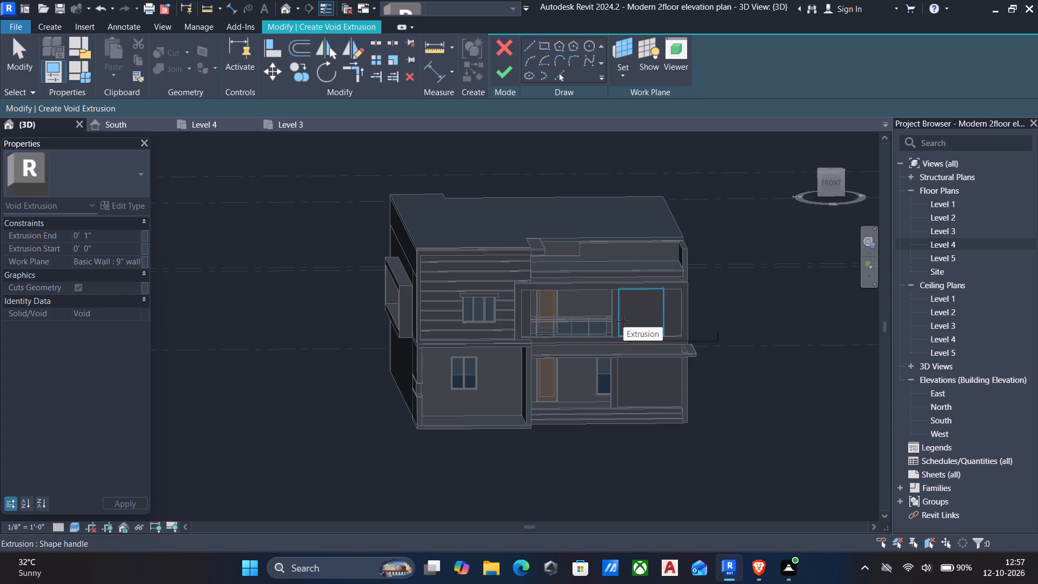
pyautogui.click(623, 321)
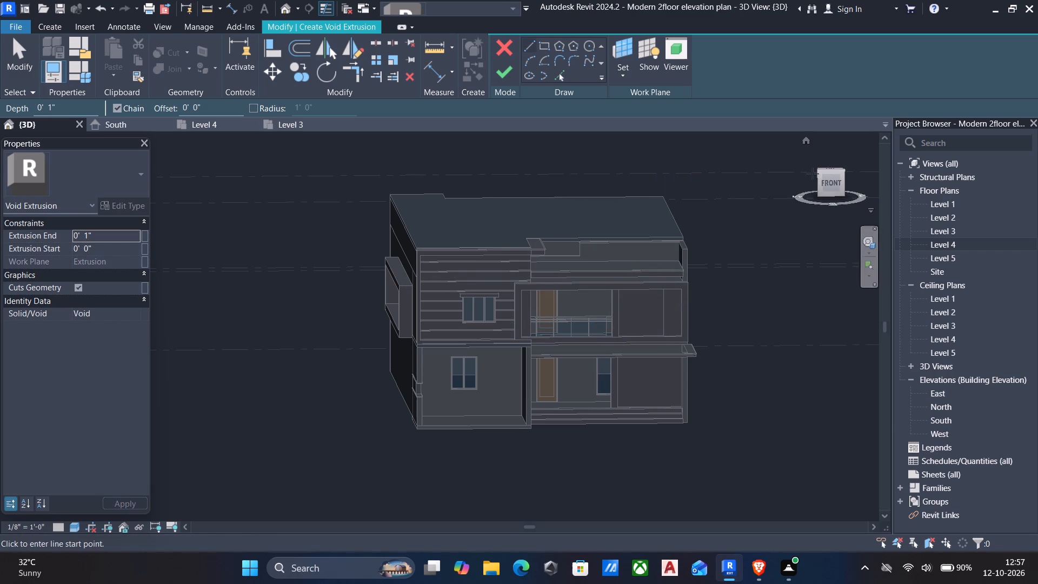
# In the front view, sketch a narrow full-height rectangle about 2 5/8" wide and 7'-3" high near the wall panel's right edge.
pyautogui.click(825, 185)
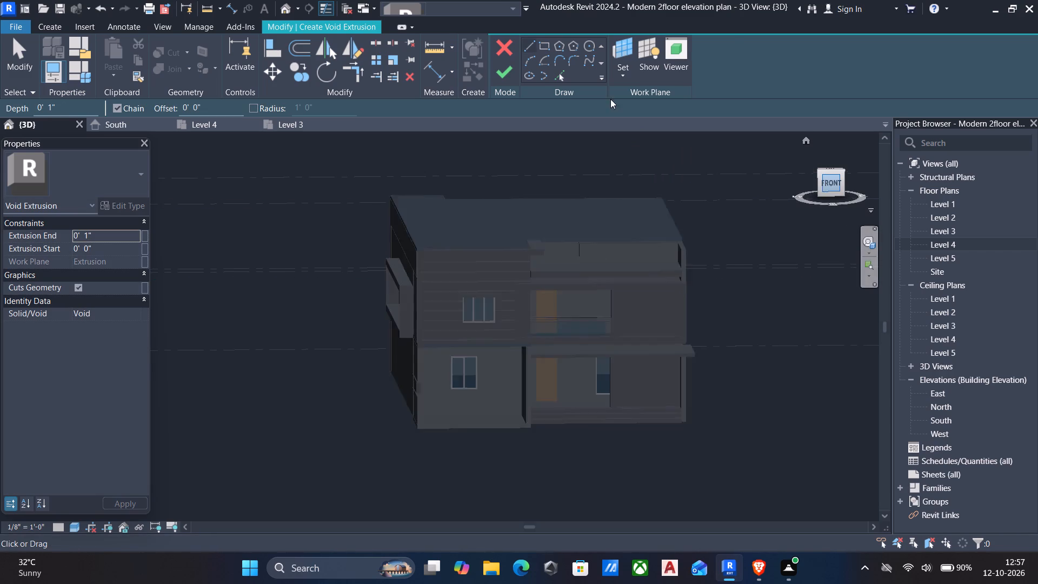
pyautogui.click(545, 47)
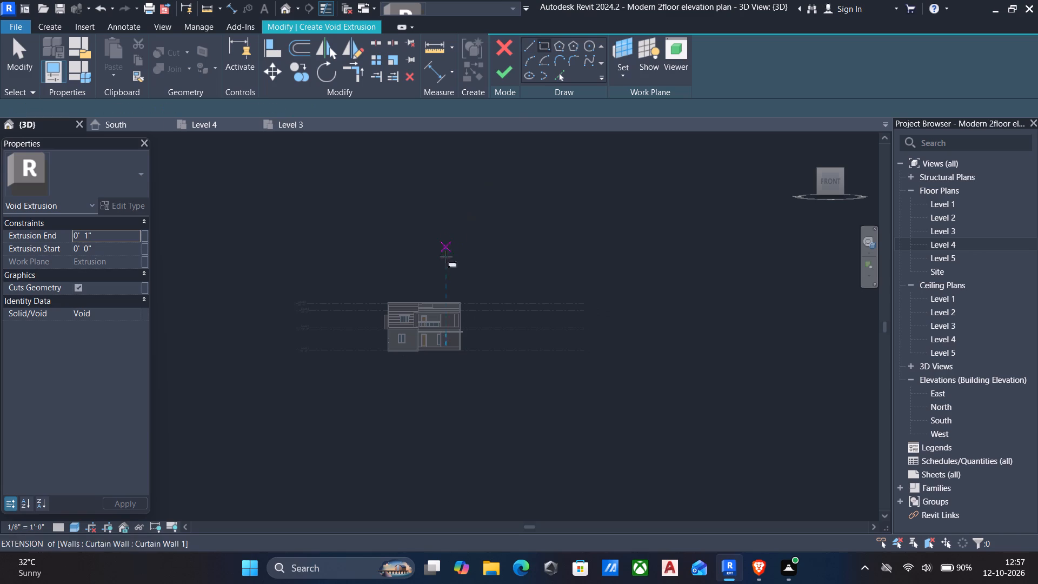
pyautogui.scroll(13, 457, 327)
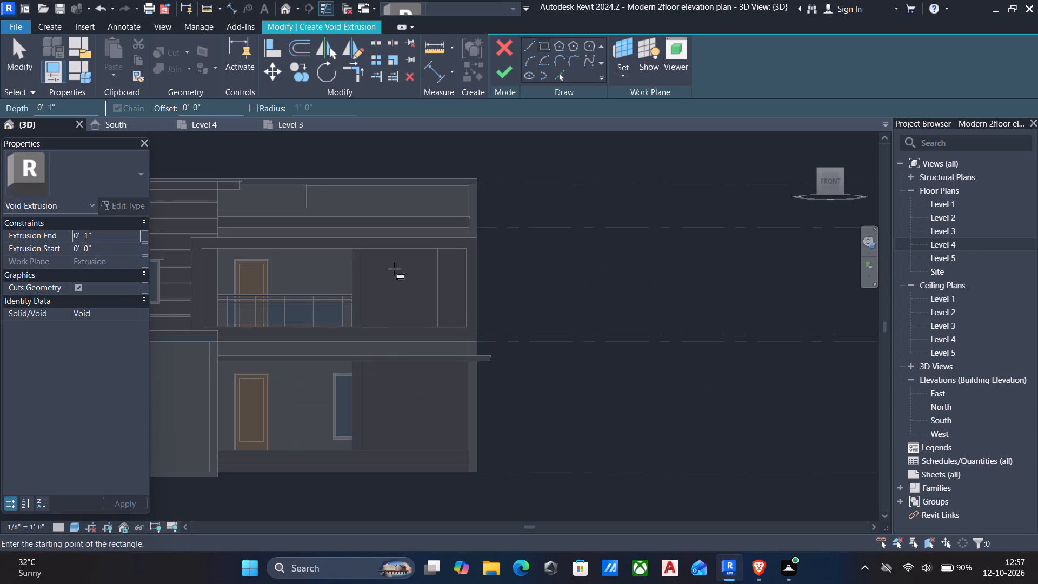
pyautogui.scroll(6, 398, 259)
pyautogui.scroll(4, 475, 233)
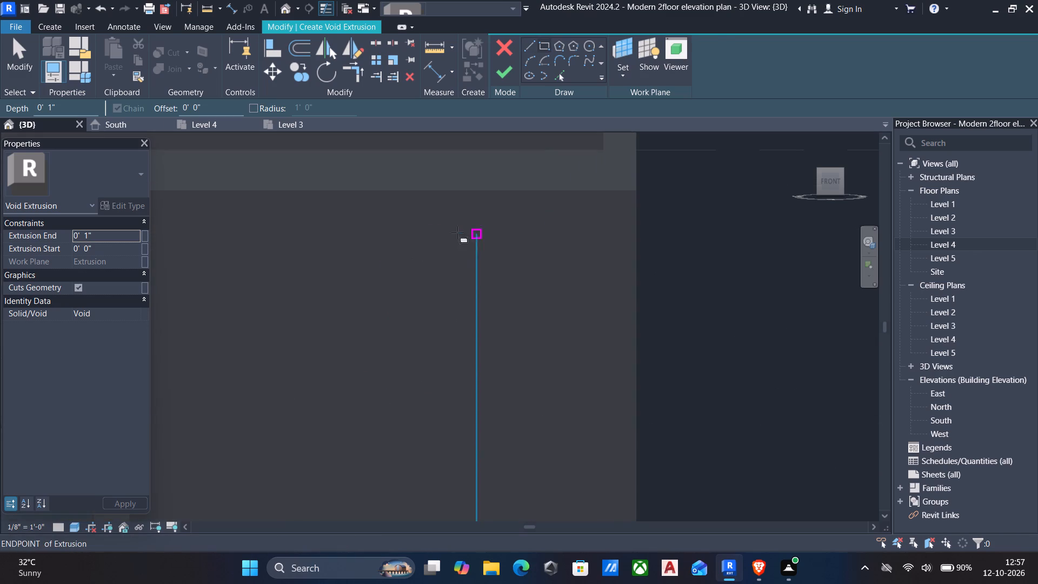
pyautogui.click(461, 234)
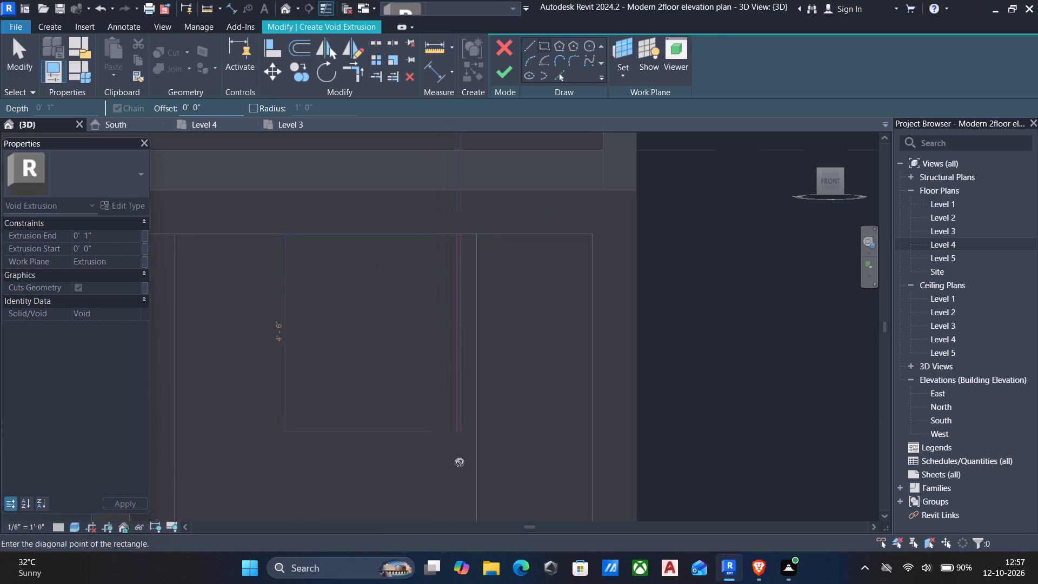
pyautogui.scroll(-6, 457, 479)
pyautogui.moveTo(449, 483); pyautogui.dragTo(451, 437, button='middle')
pyautogui.scroll(1, 450, 437)
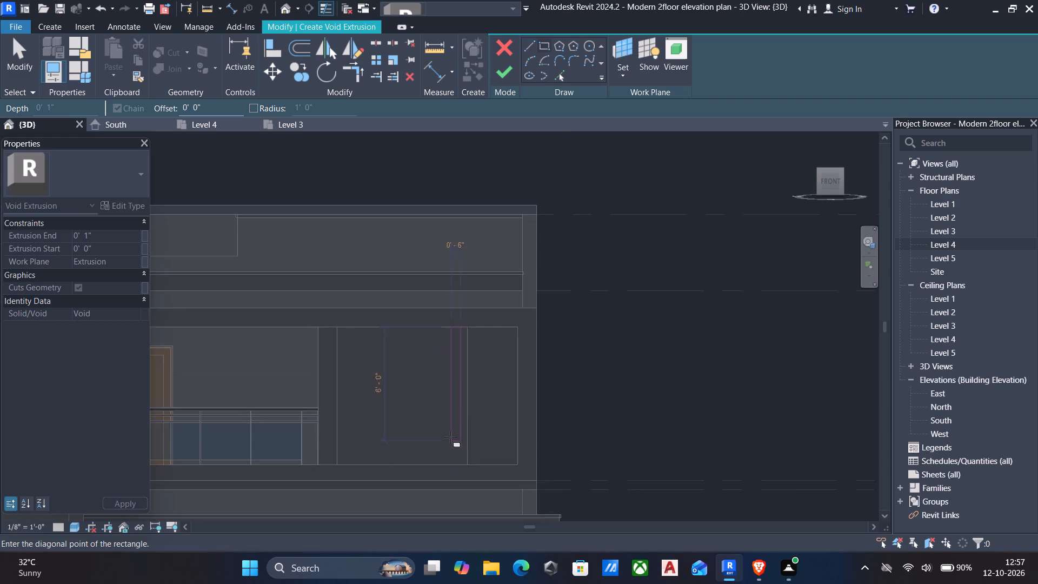
pyautogui.scroll(3, 450, 437)
pyautogui.middleClick(437, 493)
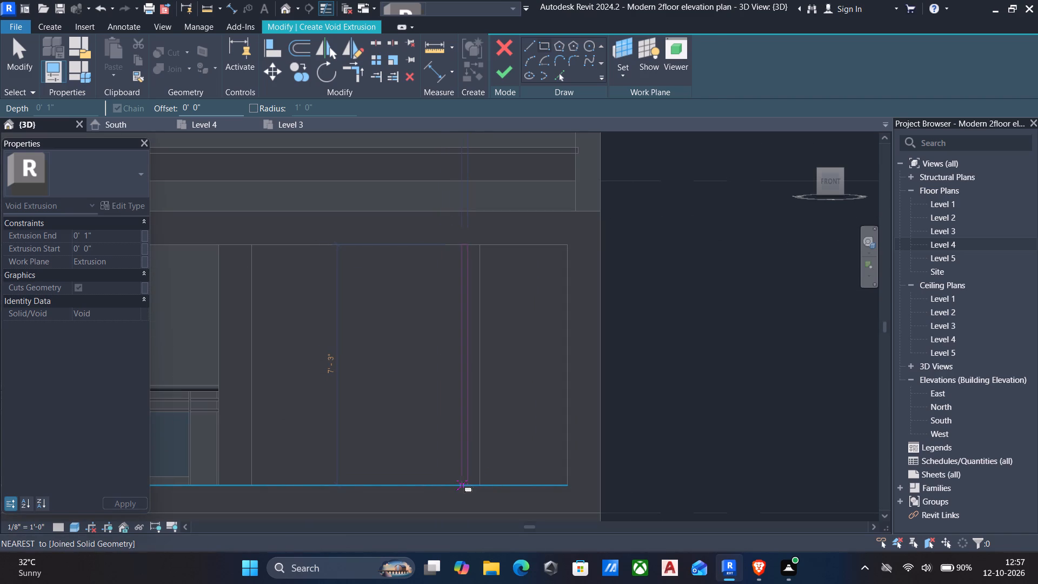
pyautogui.click(461, 482)
pyautogui.press('Escape')
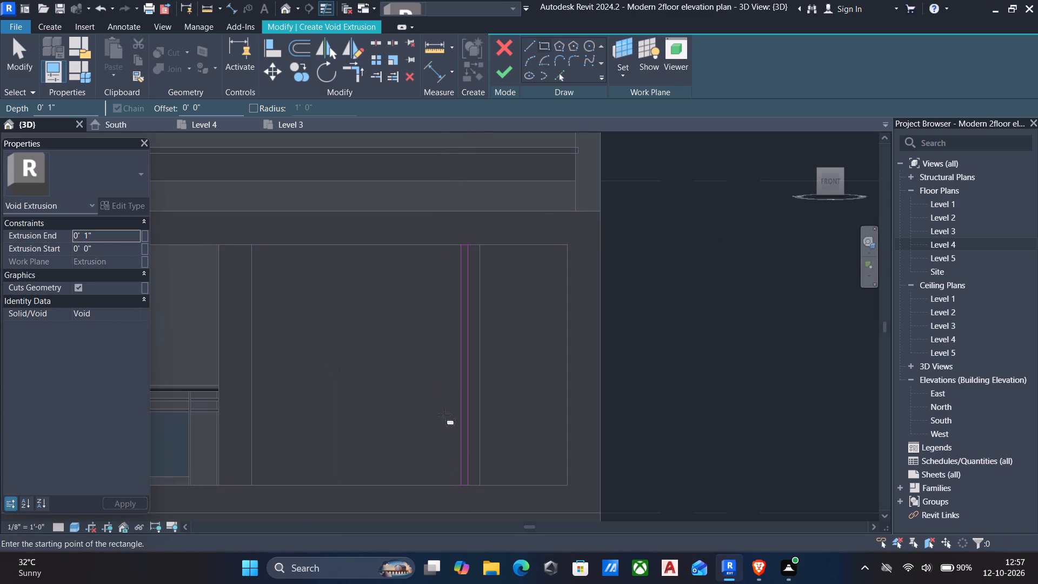
pyautogui.press('Escape')
# Set the narrow rectangle's width to 1" by repositioning its left edge.
pyautogui.click(463, 375)
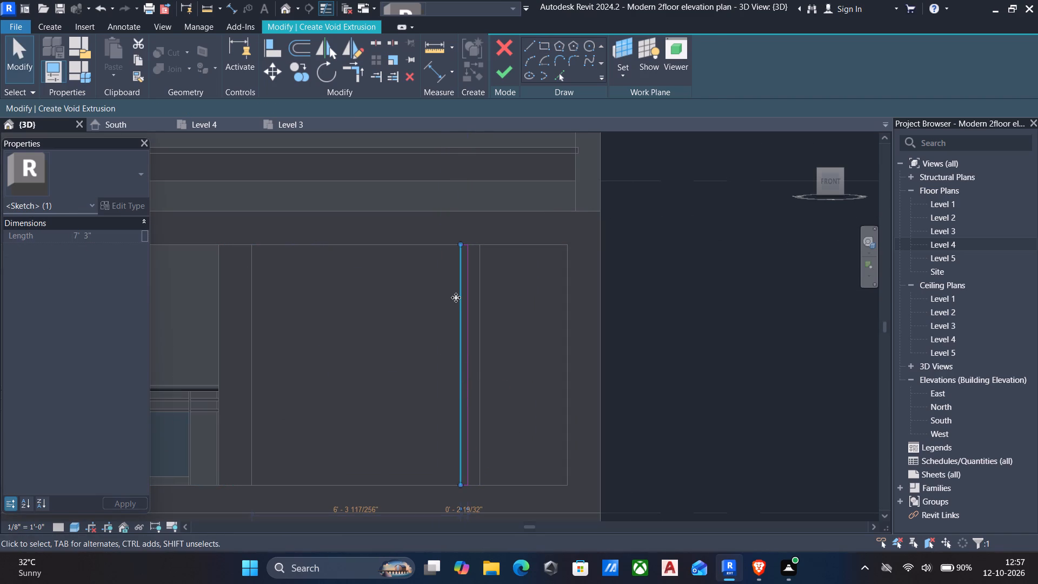
pyautogui.scroll(10, 465, 508)
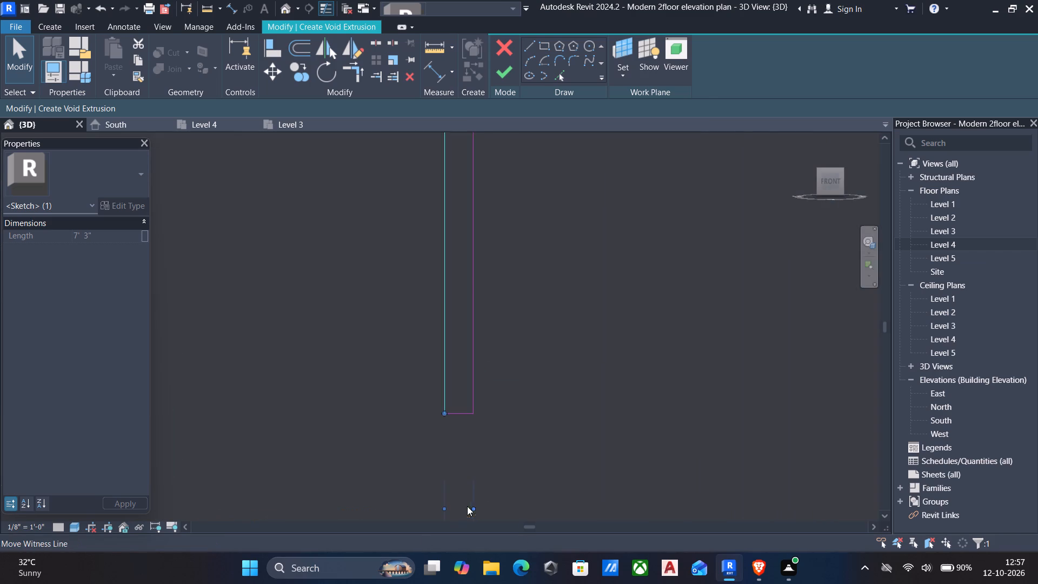
pyautogui.scroll(-7, 515, 475)
pyautogui.scroll(6, 538, 453)
pyautogui.scroll(-6, 465, 494)
pyautogui.scroll(4, 477, 520)
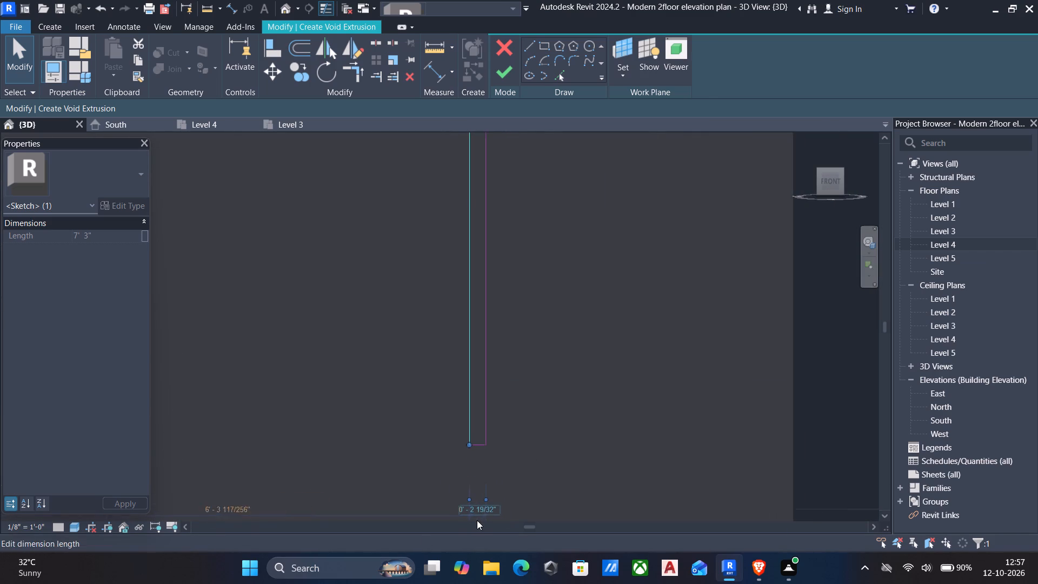
pyautogui.click(479, 509)
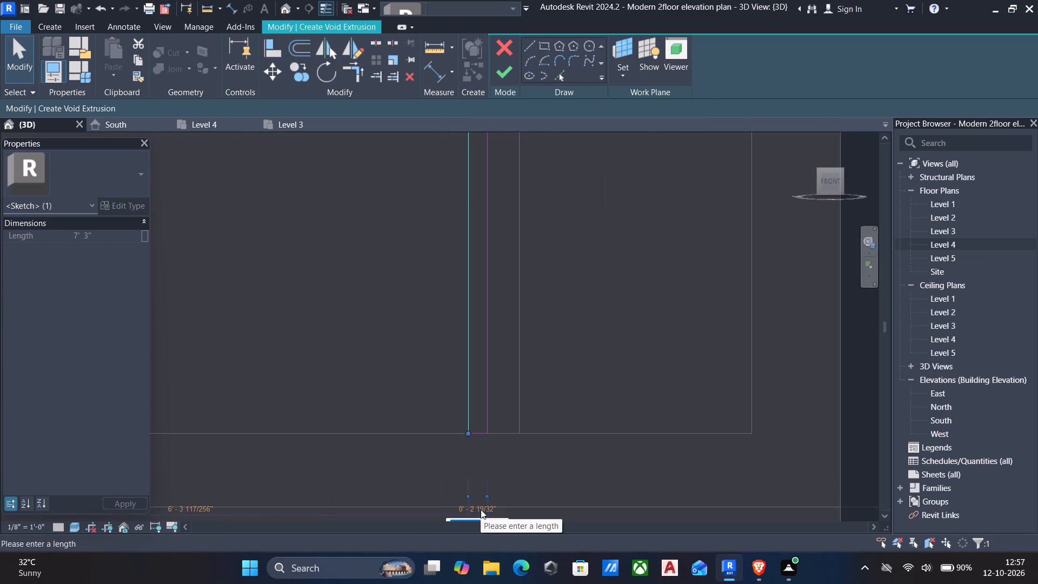
pyautogui.press('2')
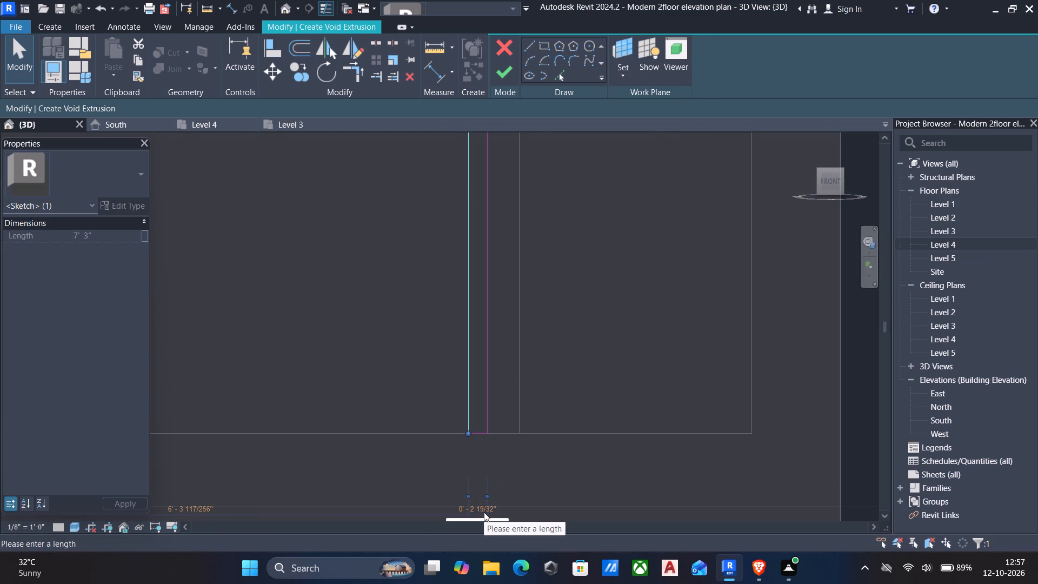
pyautogui.press('BackSpace')
pyautogui.write('1"')
pyautogui.press('Return')
pyautogui.scroll(-4, 327, 333)
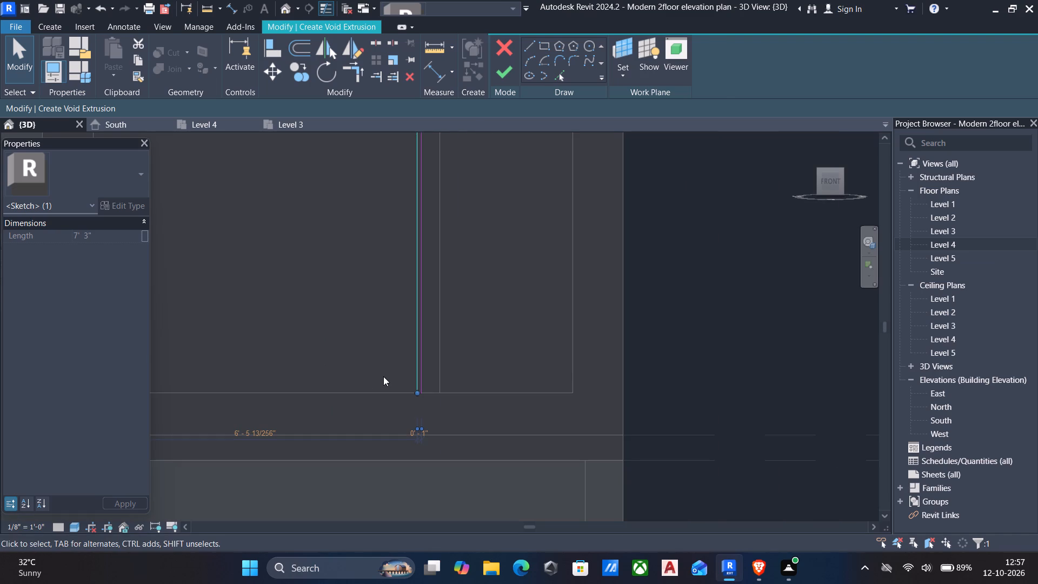
pyautogui.press('Escape')
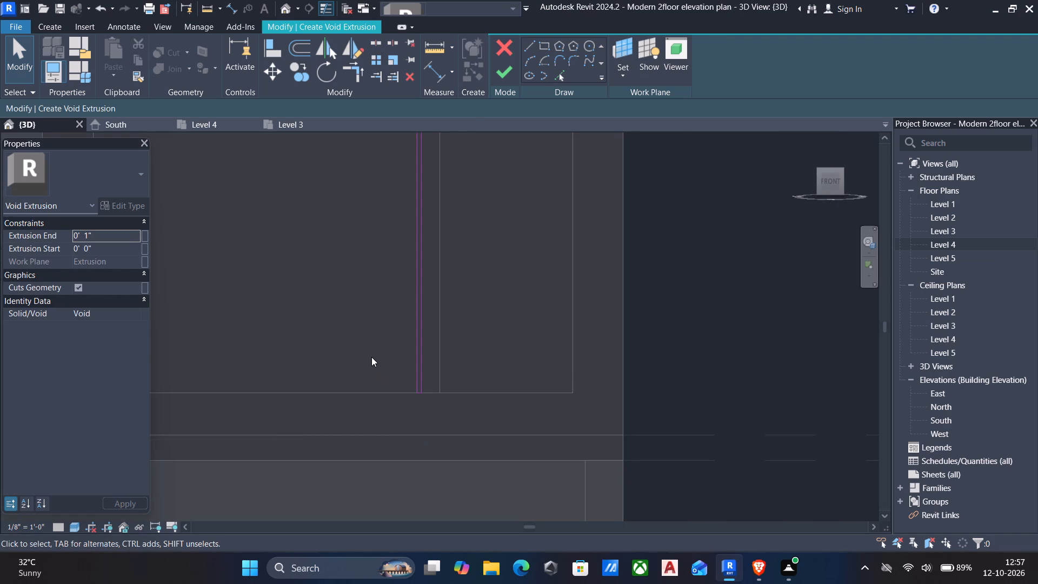
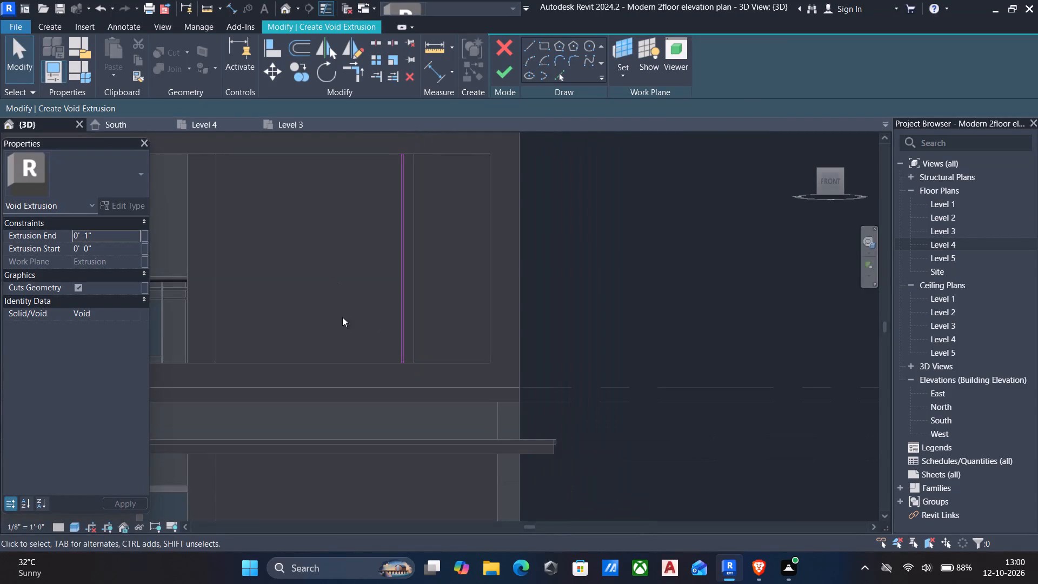
# Copy the 1" wide groove rectangle twice along the wall panel toward the balcony, in multiple mode at 3" spacing.
pyautogui.moveTo(350, 349); pyautogui.dragTo(357, 359, button='middle')
pyautogui.scroll(-1, 354, 286)
pyautogui.moveTo(371, 168); pyautogui.dragTo(449, 377)
pyautogui.write('cp')
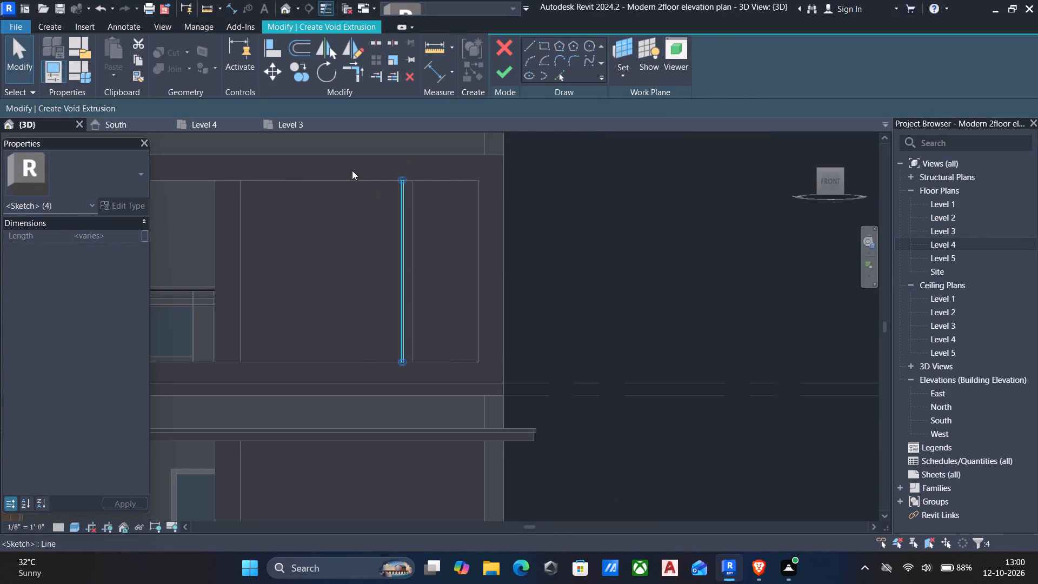
pyautogui.scroll(5, 358, 170)
pyautogui.write('co')
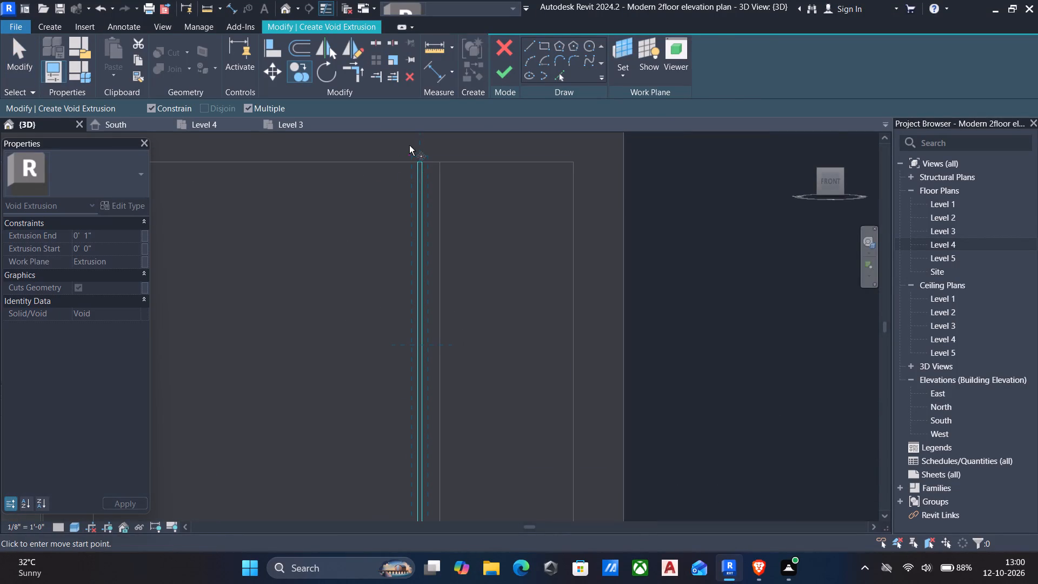
pyautogui.scroll(6, 409, 147)
pyautogui.scroll(5, 447, 174)
pyautogui.click(435, 170)
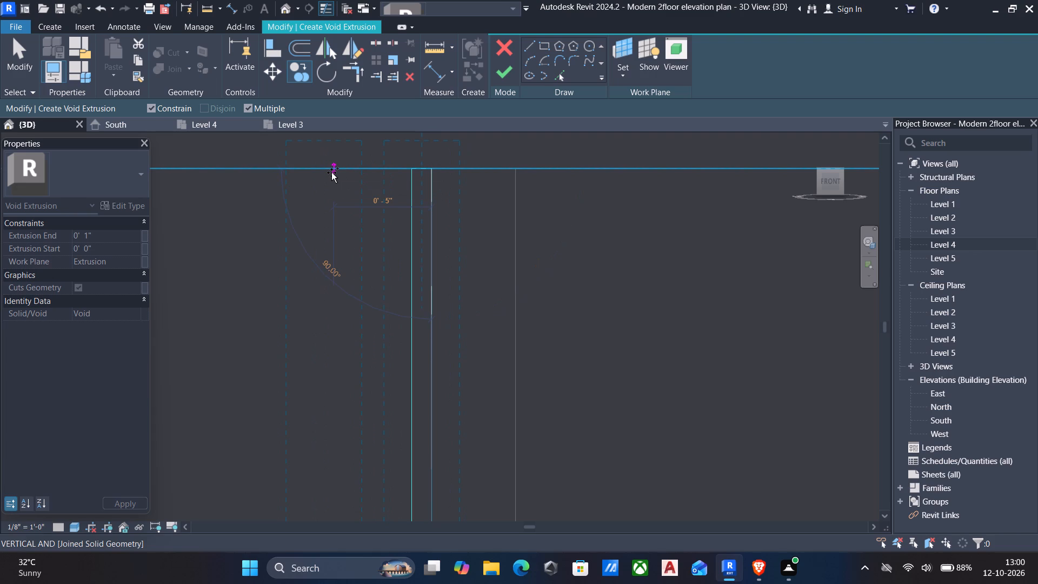
pyautogui.write('3"')
pyautogui.press('Return')
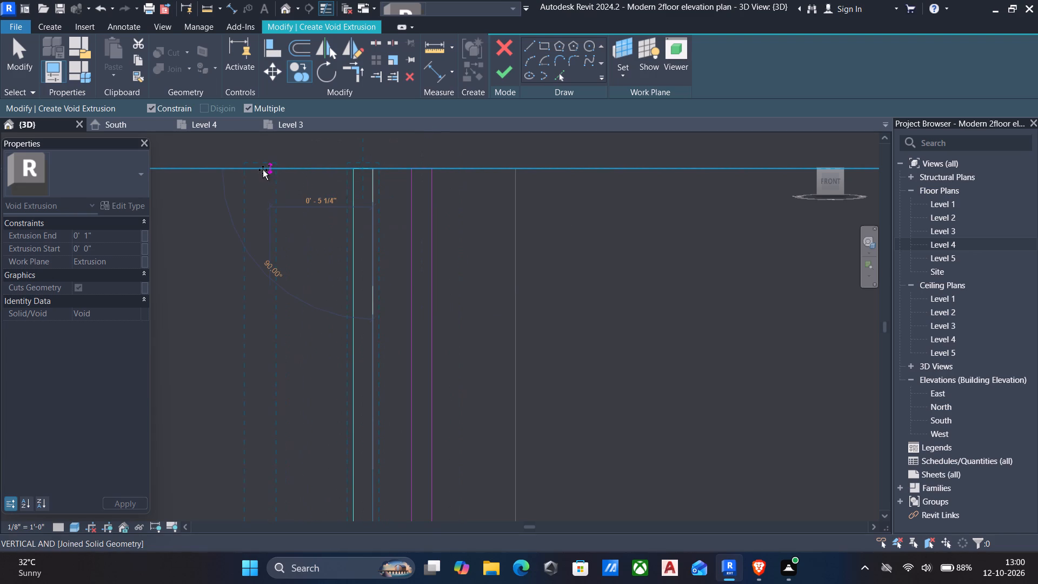
pyautogui.press('3')
pyautogui.hotkey('shift', '"')
pyautogui.press('Return')
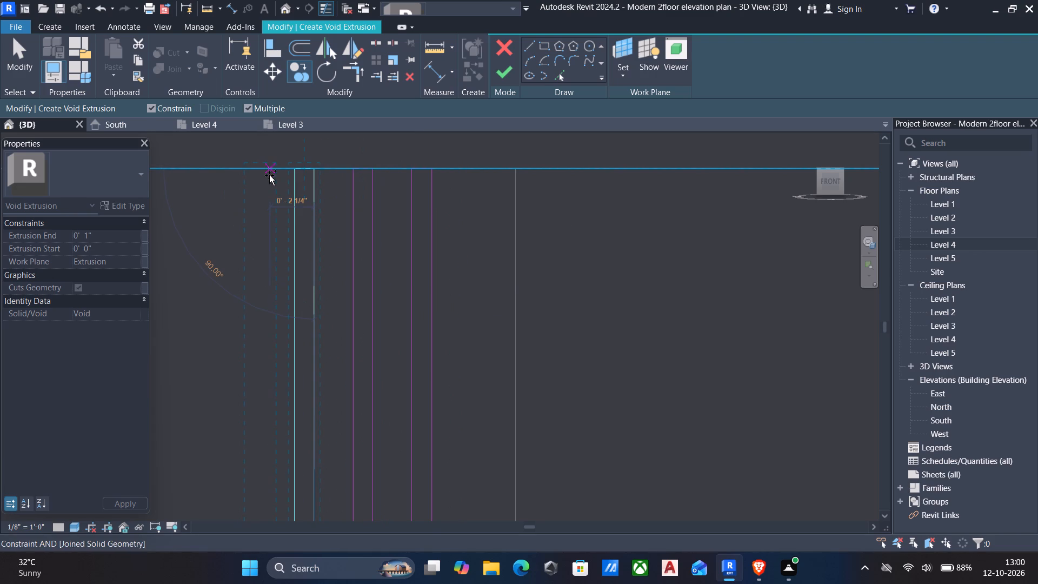
# Add five more groove rectangle copies toward the balcony, each 3" from the previous one.
pyautogui.moveTo(269, 175); pyautogui.dragTo(366, 168, button='middle')
pyautogui.scroll(-3, 410, 153)
pyautogui.scroll(-5, 294, 171)
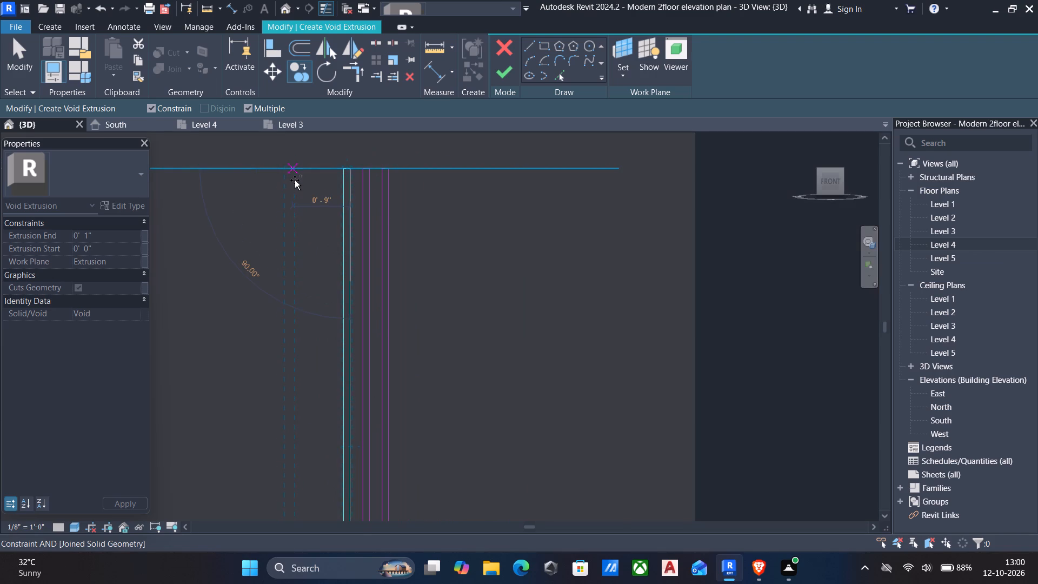
pyautogui.scroll(-6, 603, 213)
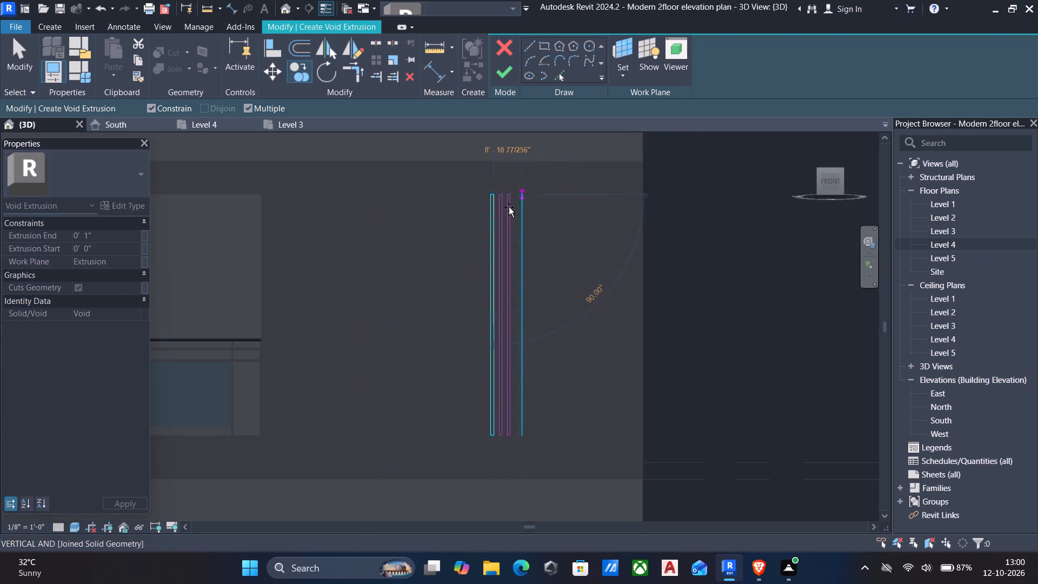
pyautogui.write('3"')
pyautogui.press('Return')
pyautogui.write('3"')
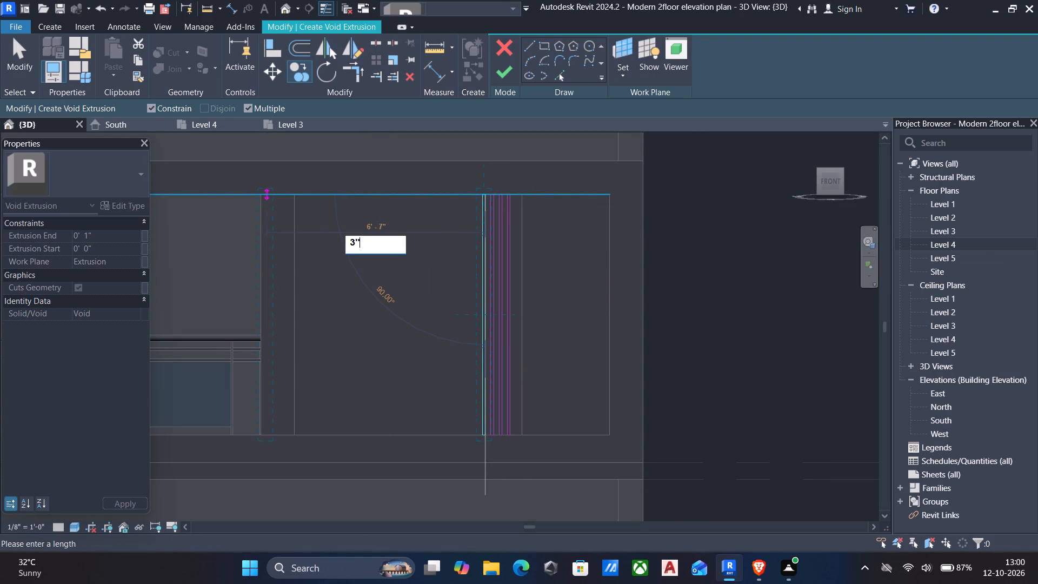
pyautogui.press('Return')
pyautogui.write('3"')
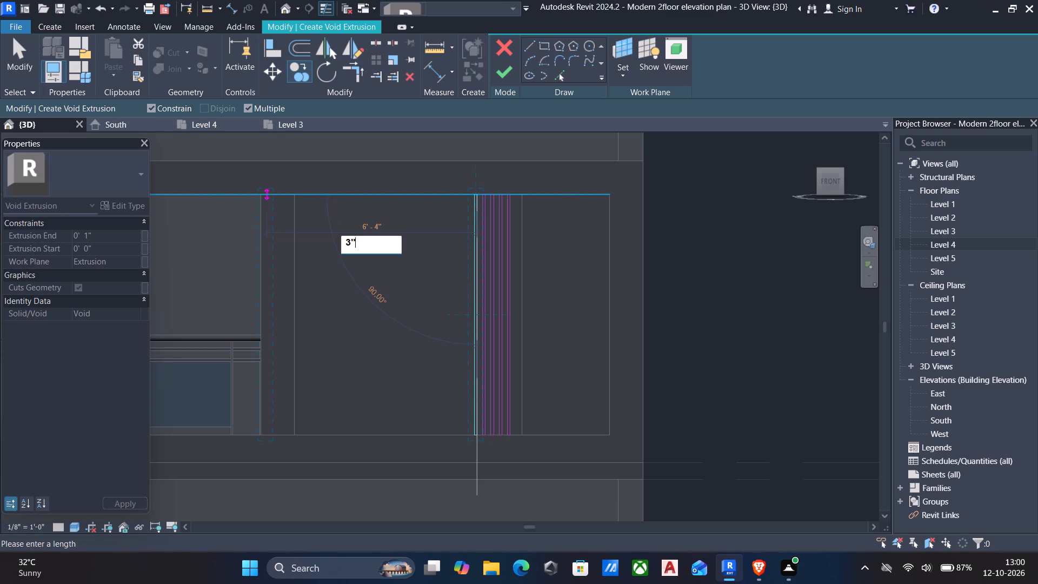
pyautogui.press('Return')
pyautogui.write('3"')
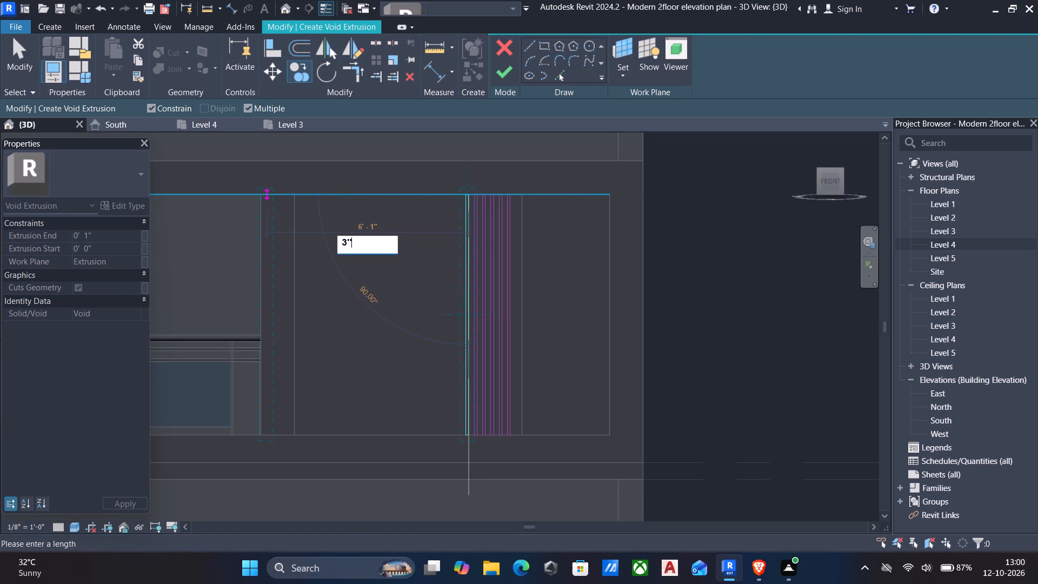
pyautogui.press('Return')
pyautogui.write('3"')
pyautogui.press('Return')
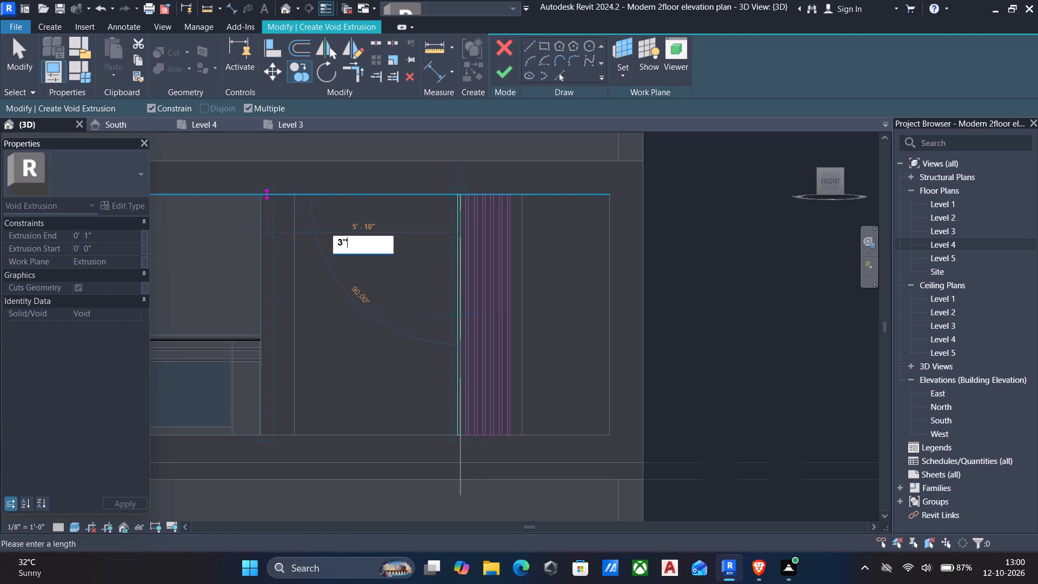
# Continue the groove pattern across the middle of the wall panel with eight more copies at 3" spacing.
pyautogui.write('3"')
pyautogui.press('Return')
pyautogui.write('3"')
pyautogui.press('Return')
pyautogui.write('3"')
pyautogui.press('Return')
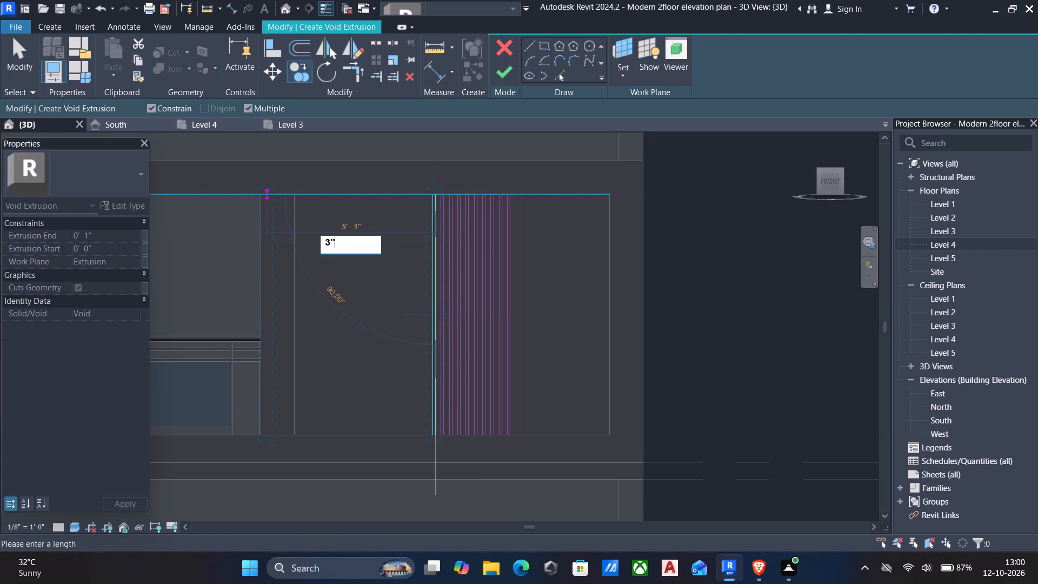
pyautogui.write('3"')
pyautogui.press('Return')
pyautogui.write('3"')
pyautogui.press('Return')
pyautogui.press('3')
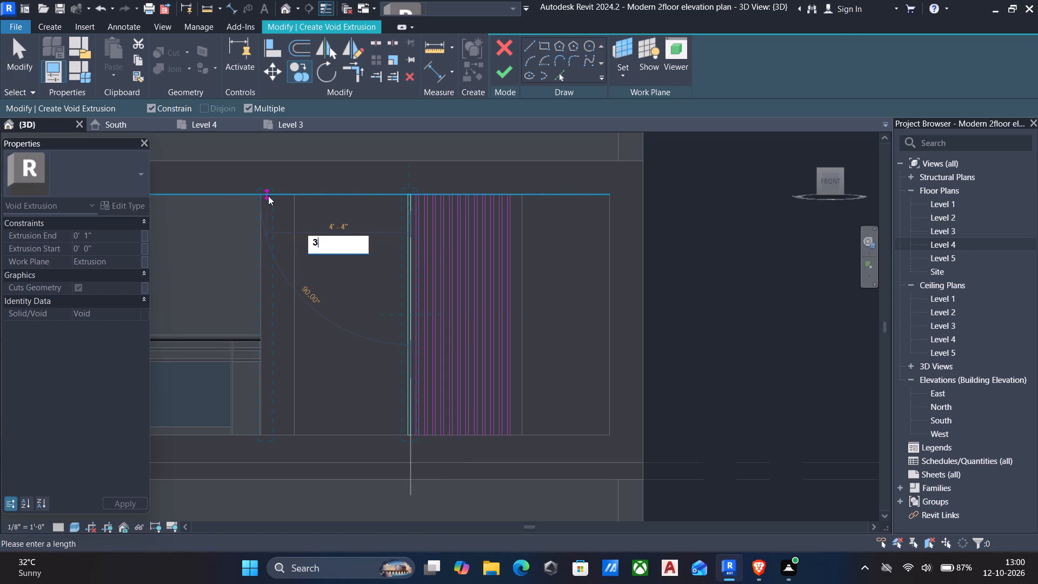
pyautogui.hotkey('shift', '"')
pyautogui.press('Return')
pyautogui.write('3"')
pyautogui.press('Return')
pyautogui.write('3"')
pyautogui.press('Return')
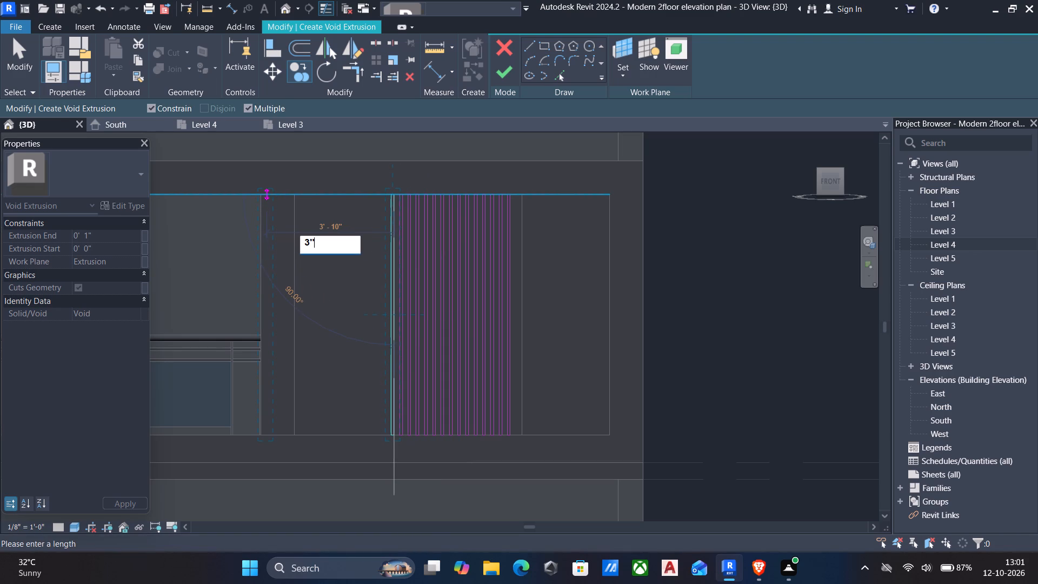
# Extend the groove pattern toward the panel's balcony-side edge with eight more rectangle copies at 3" spacing.
pyautogui.write('3"')
pyautogui.press('Return')
pyautogui.write('3"')
pyautogui.press('Return')
pyautogui.write('3"')
pyautogui.press('Return')
pyautogui.write('3"')
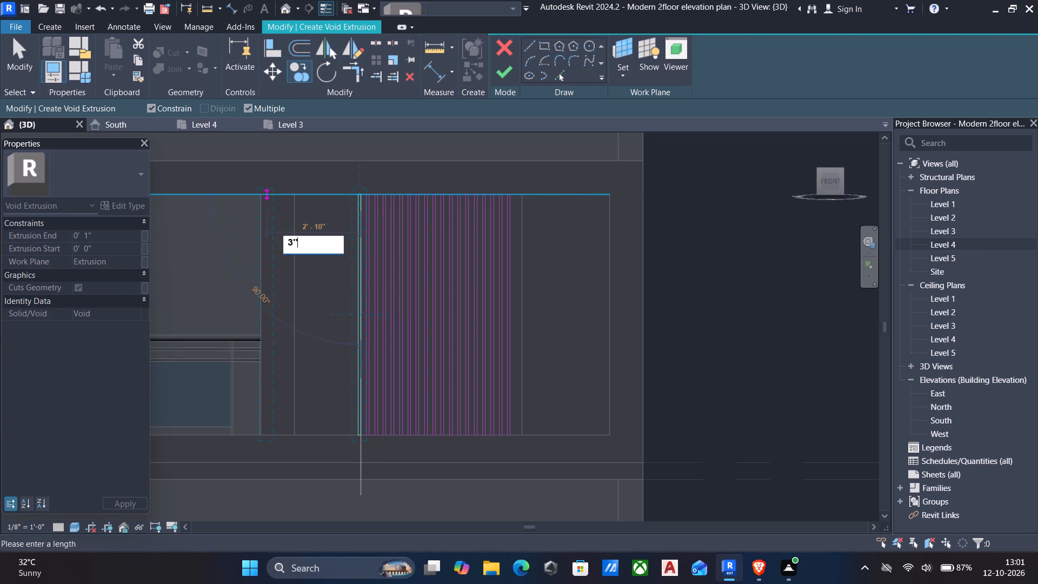
pyautogui.press('Return')
pyautogui.press('3')
pyautogui.hotkey('shift', '"')
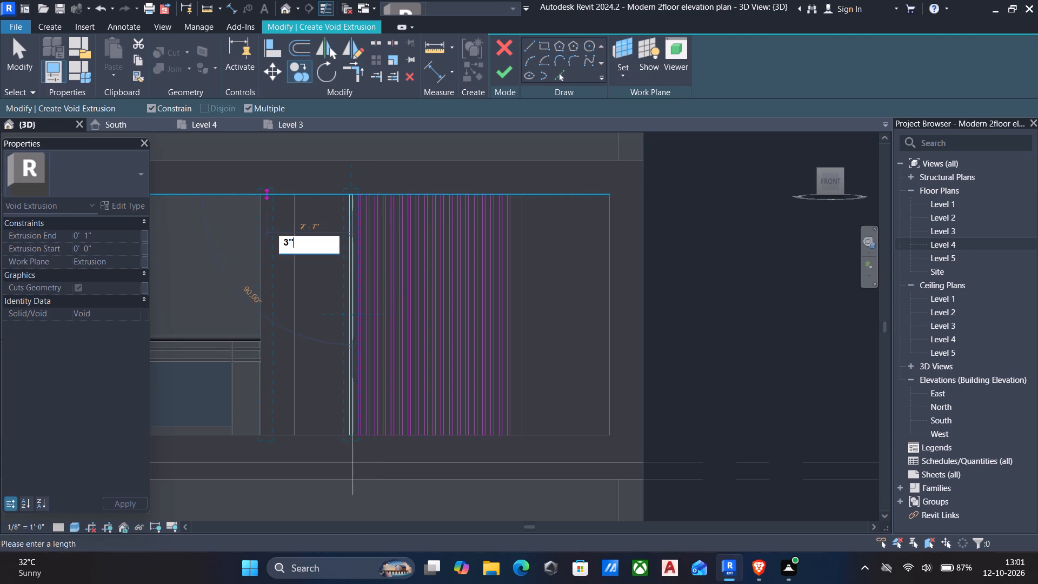
pyautogui.press('Return')
pyautogui.write('3"')
pyautogui.press('Return')
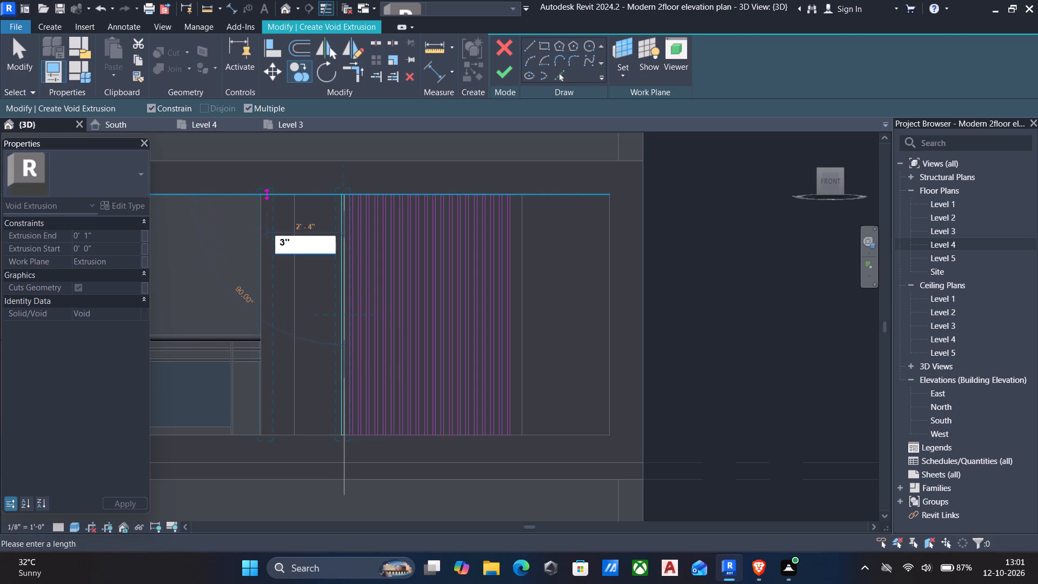
pyautogui.write('3"')
pyautogui.press('Return')
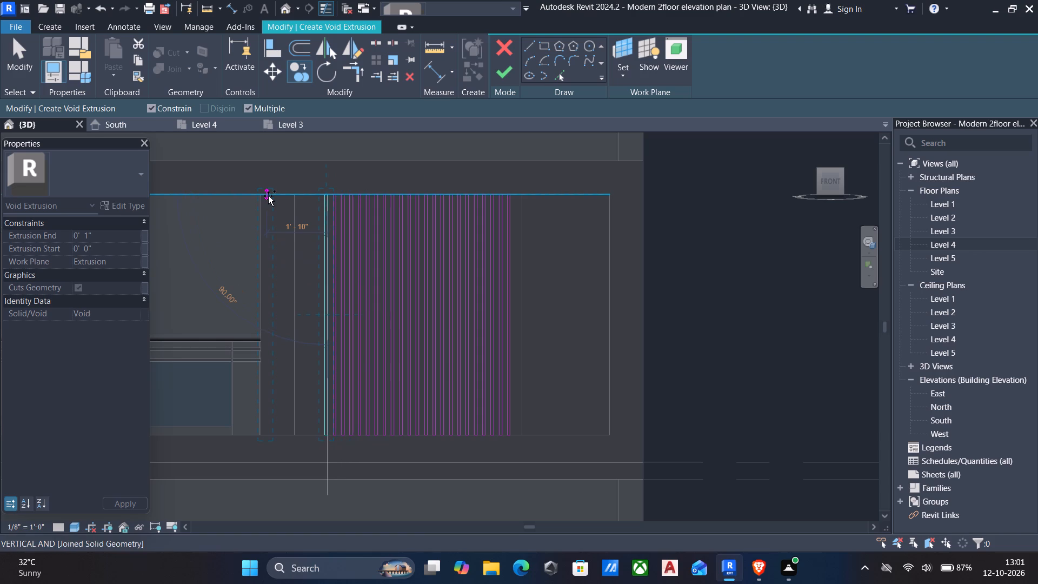
pyautogui.write('3"')
pyautogui.press('Return')
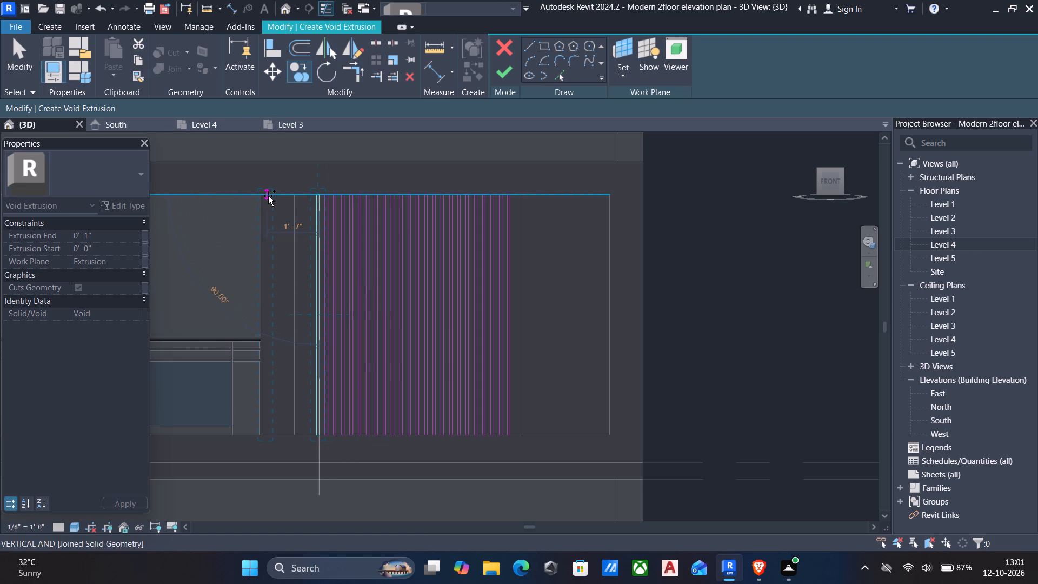
# Complete the groove pattern up to the panel's balcony-side edge with six more rectangle copies at 3" spacing.
pyautogui.write('3"3')
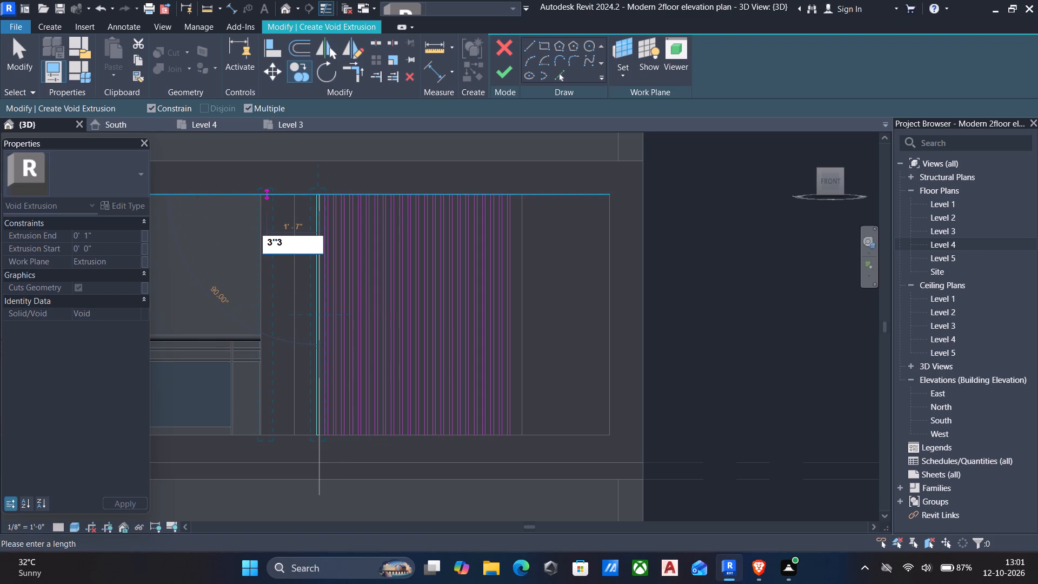
pyautogui.press('BackSpace')
pyautogui.press('Return')
pyautogui.write('3"')
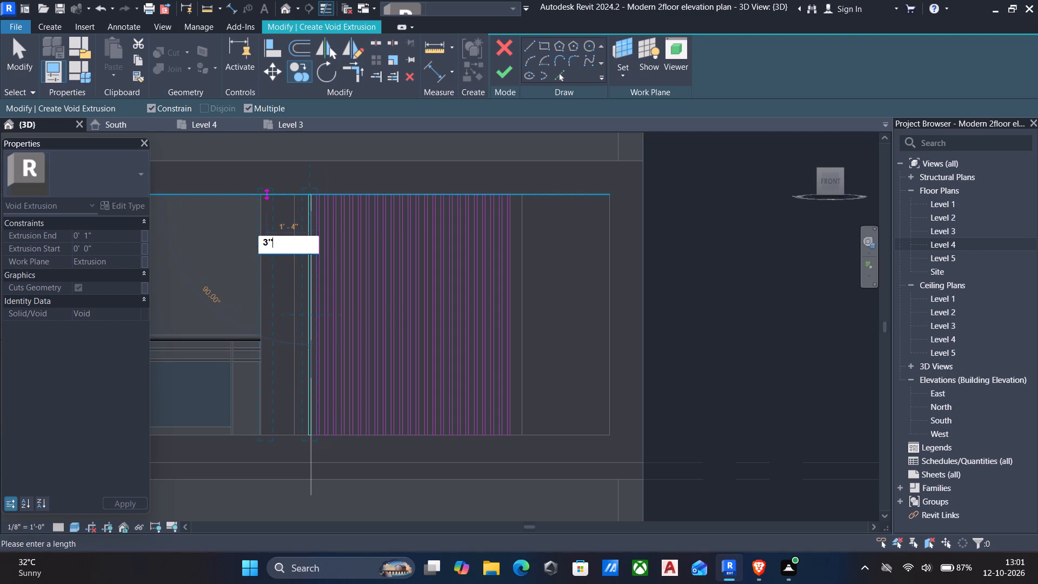
pyautogui.press('Return')
pyautogui.write('3"')
pyautogui.press('Return')
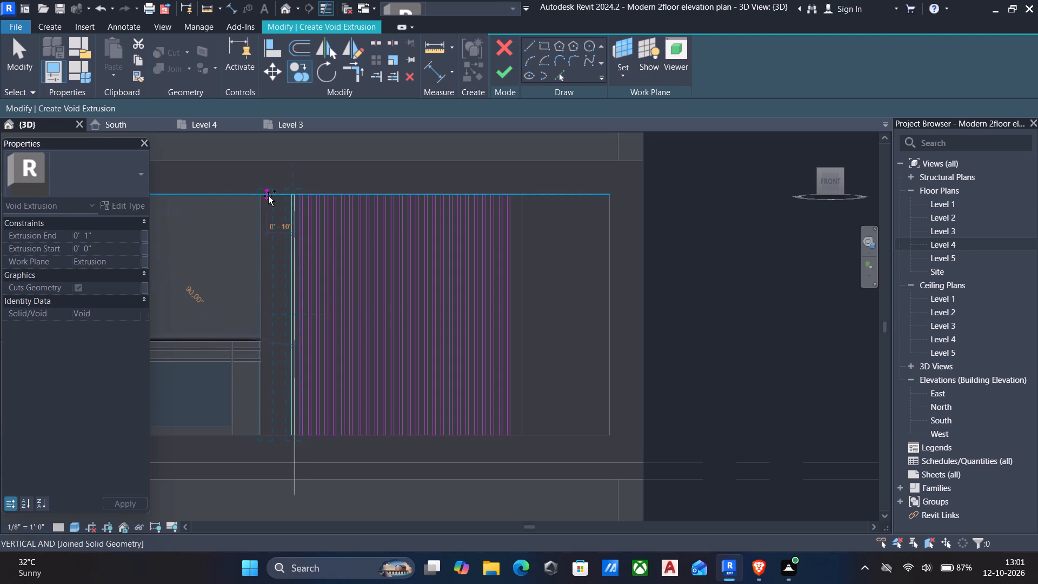
pyautogui.write('3"')
pyautogui.press('Return')
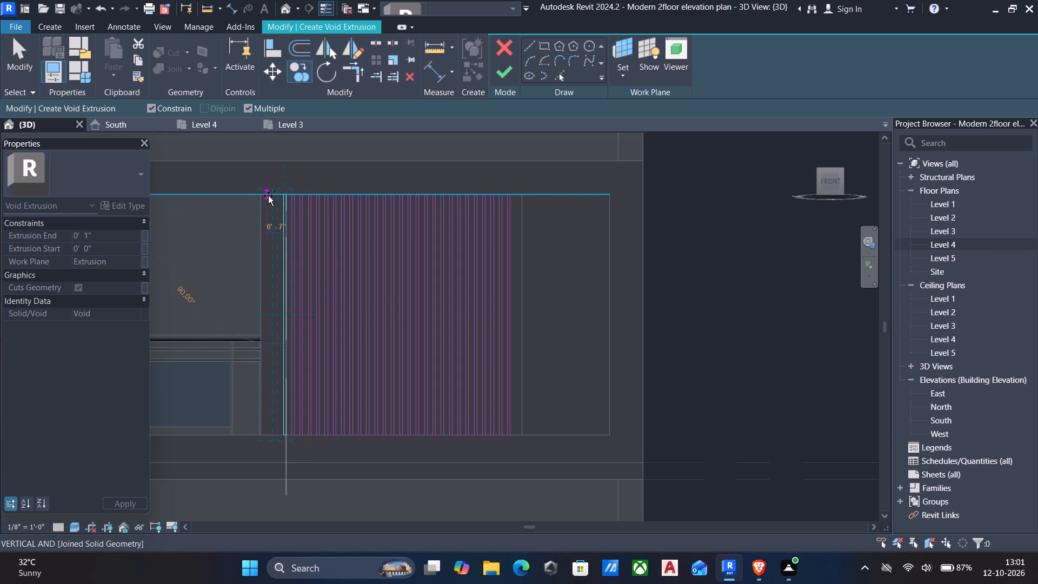
pyautogui.press('3')
pyautogui.hotkey('shift', '"')
pyautogui.press('Return')
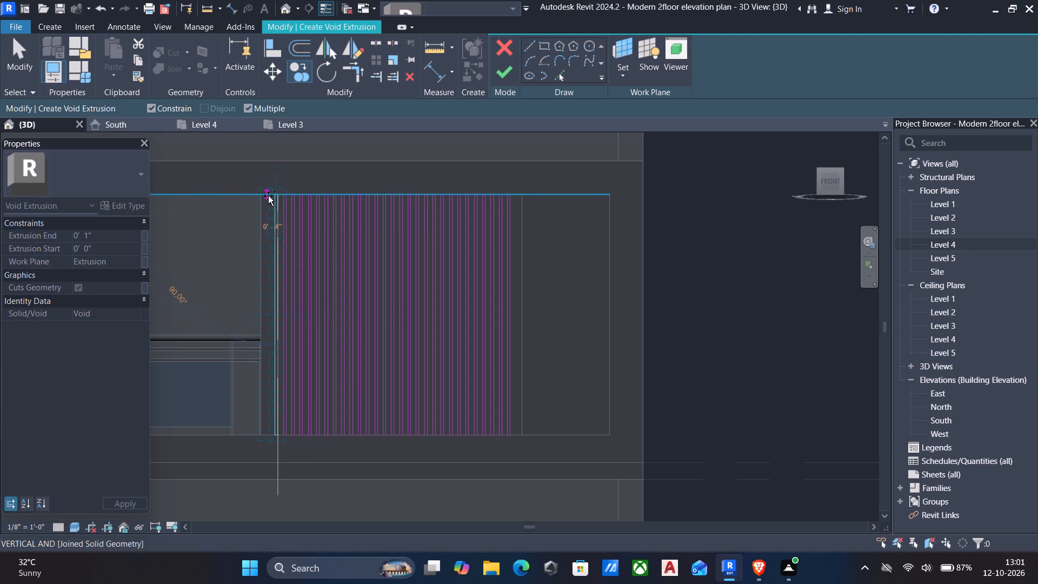
pyautogui.write('3"')
pyautogui.press('Return')
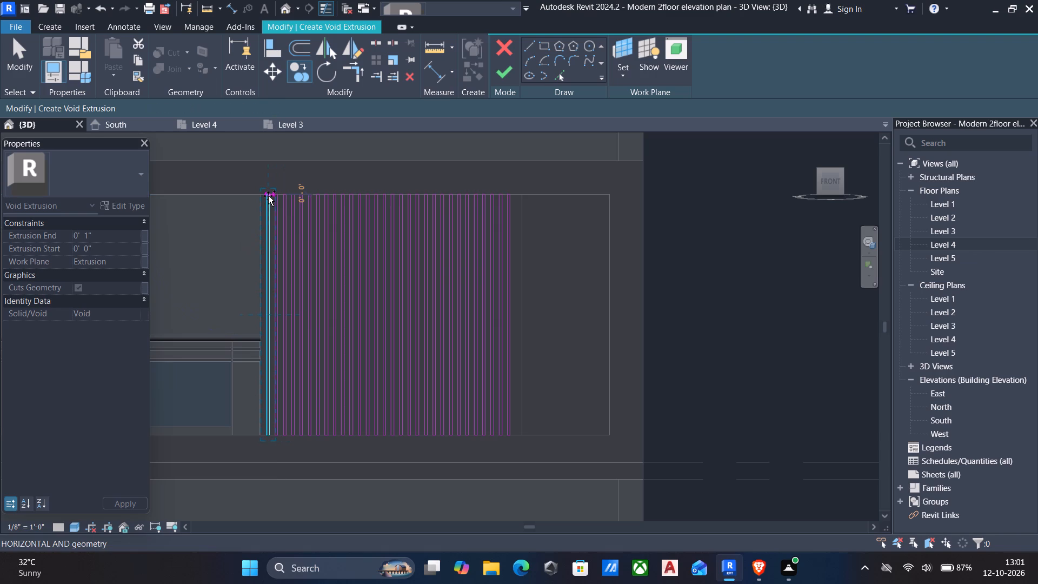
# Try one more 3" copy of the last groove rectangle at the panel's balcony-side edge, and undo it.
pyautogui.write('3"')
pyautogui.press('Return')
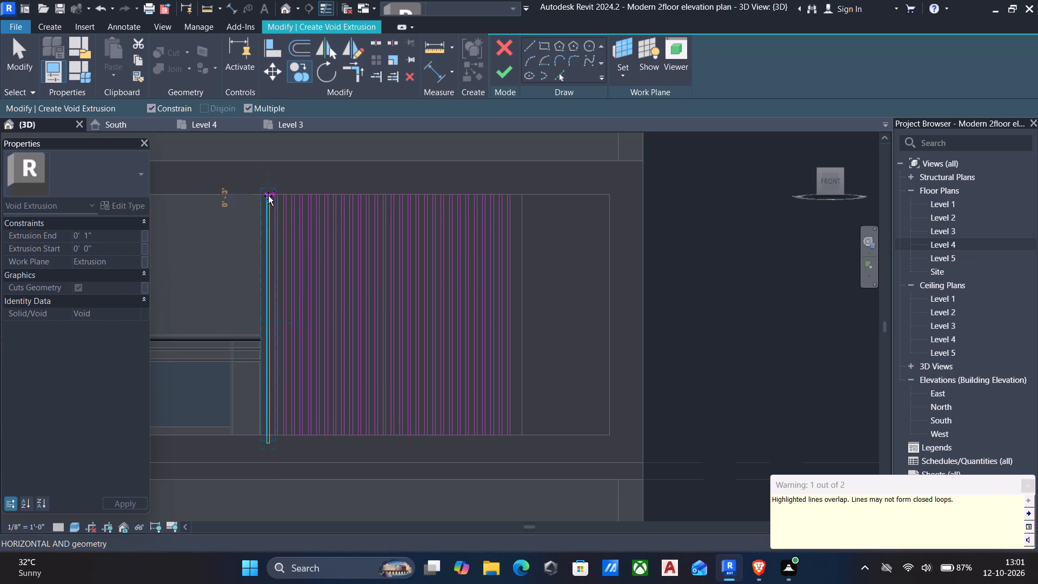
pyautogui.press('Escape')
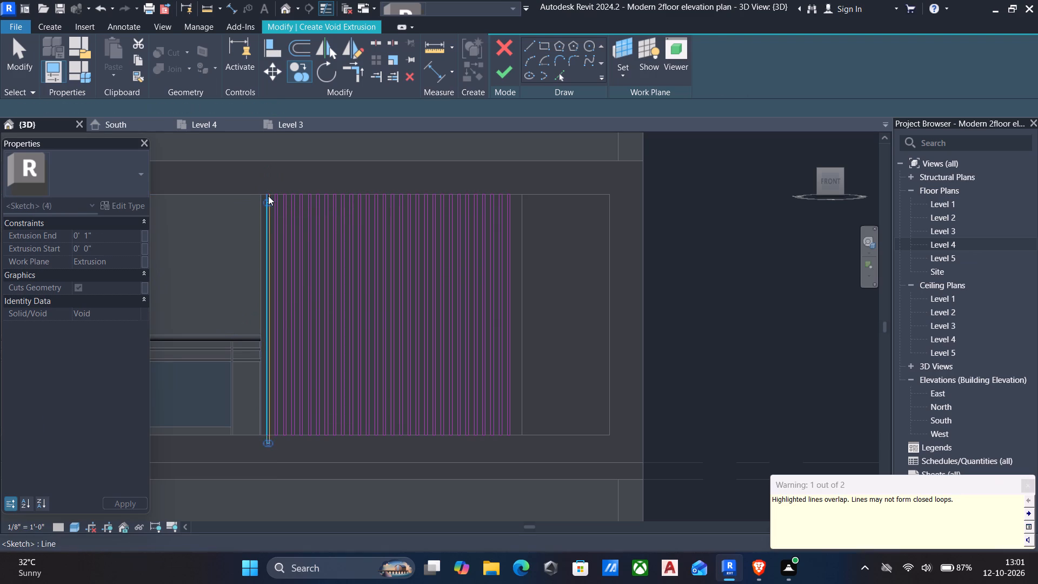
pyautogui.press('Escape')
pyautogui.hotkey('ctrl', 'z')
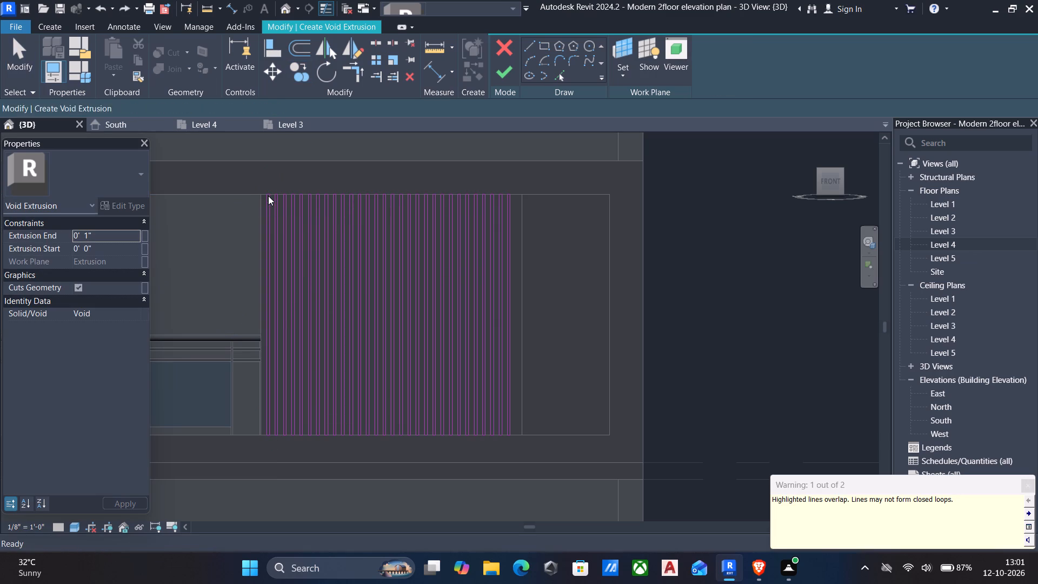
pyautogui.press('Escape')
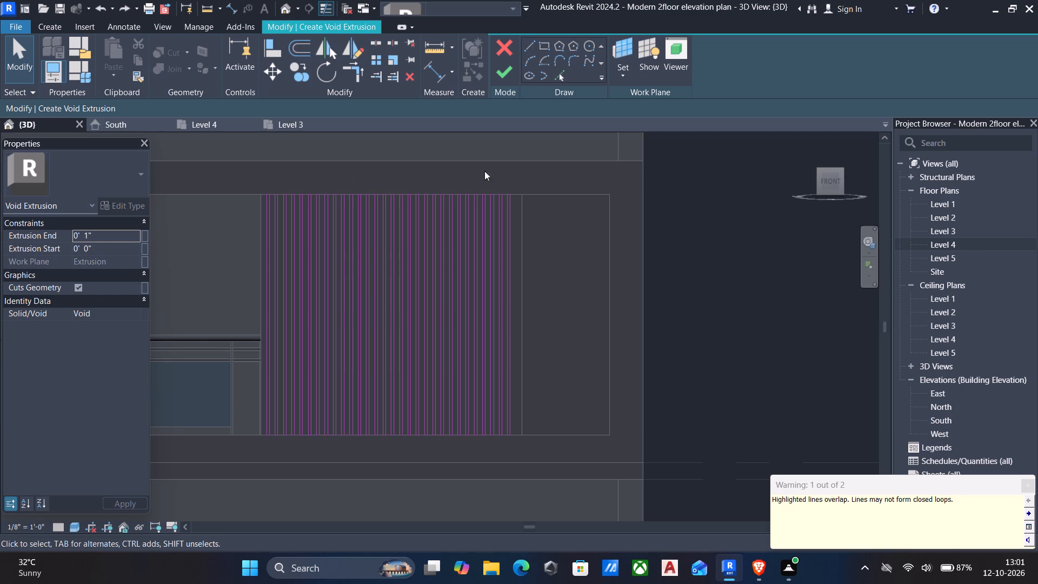
# Copy the last groove rectangle sideways to just beyond the grooved panel's edge farthest from the balcony.
pyautogui.scroll(3, 521, 185)
pyautogui.moveTo(494, 165); pyautogui.dragTo(531, 327)
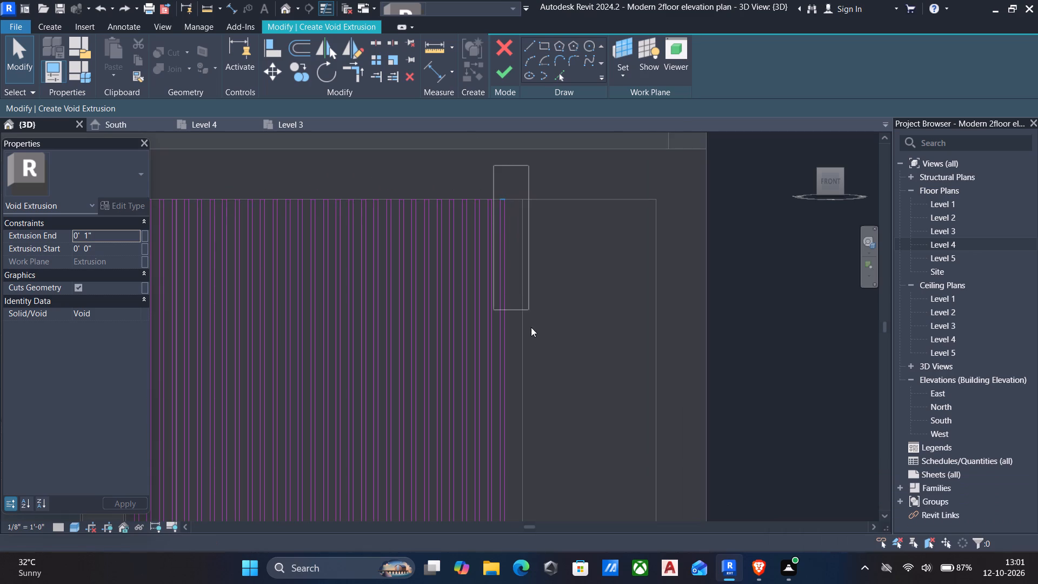
pyautogui.moveTo(531, 327); pyautogui.dragTo(571, 523)
pyautogui.scroll(-2, 535, 331)
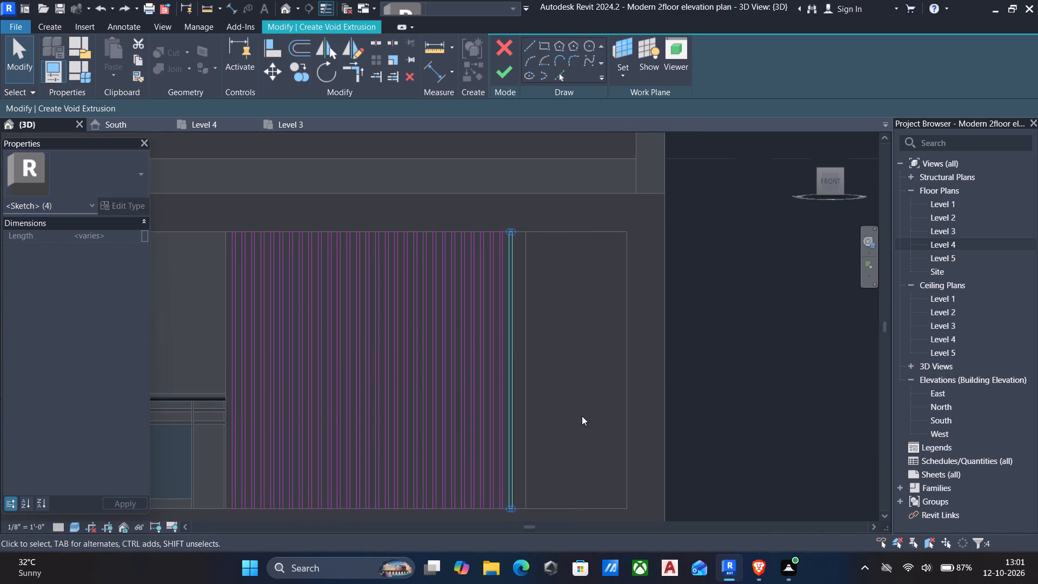
pyautogui.write('co')
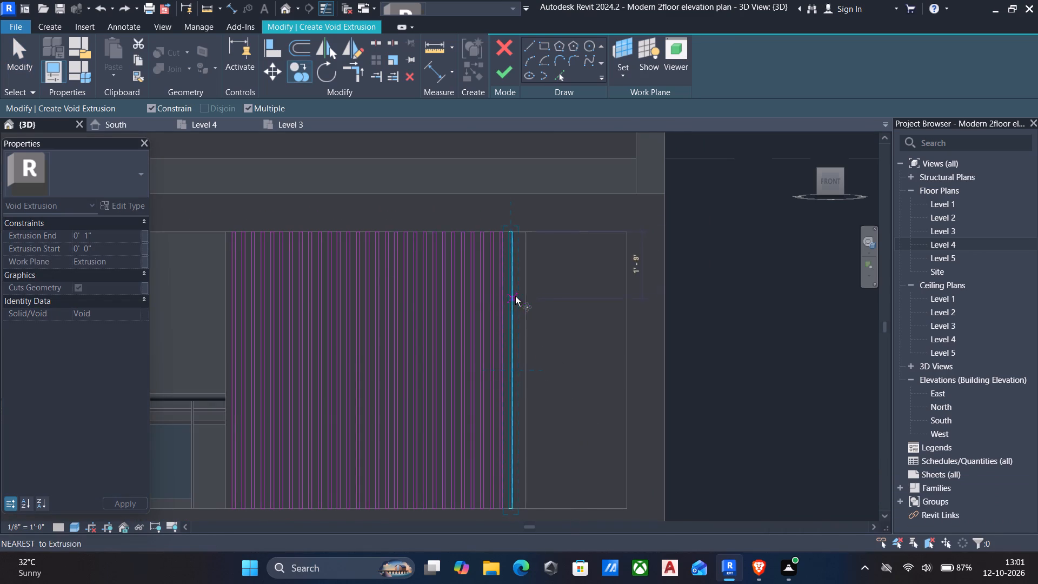
pyautogui.scroll(5, 515, 296)
pyautogui.scroll(4, 496, 203)
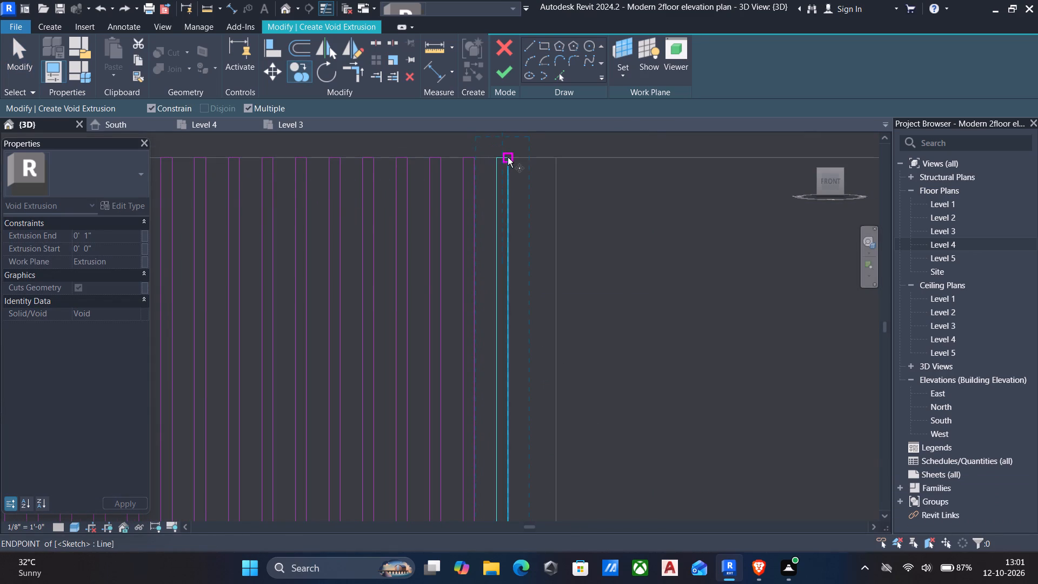
pyautogui.click(508, 157)
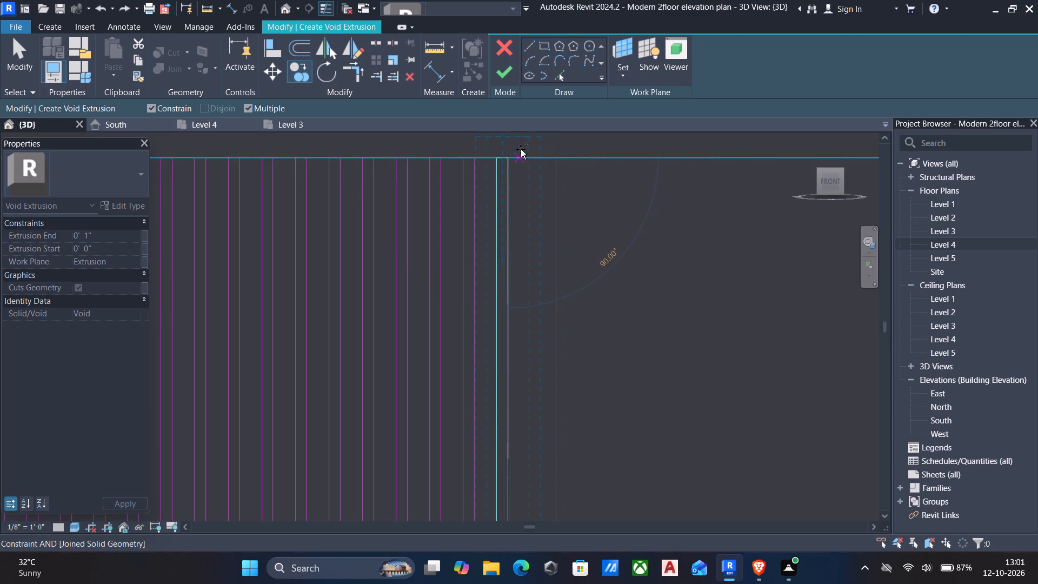
pyautogui.click(573, 151)
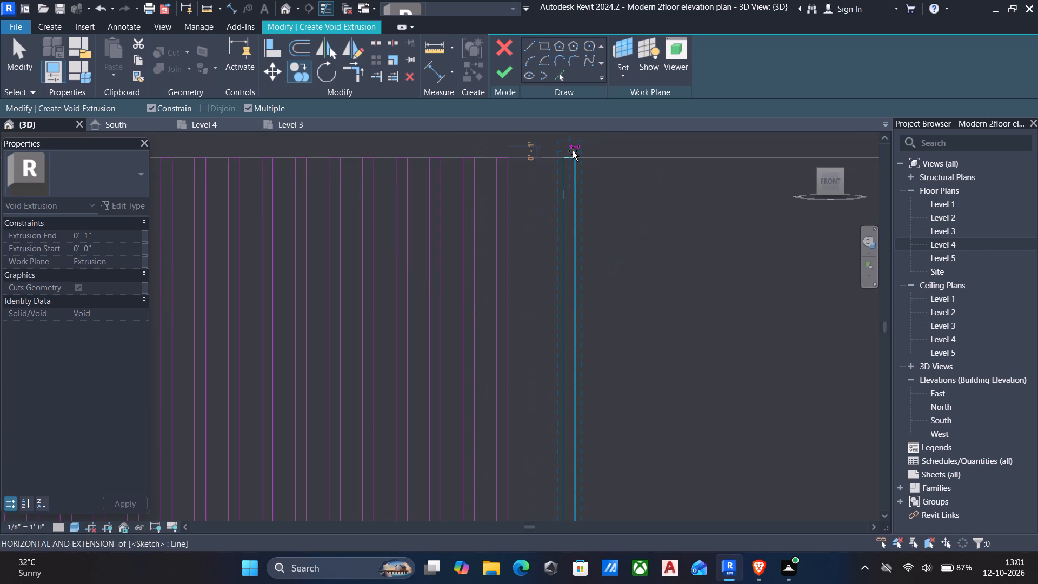
pyautogui.press('Escape')
# Nudge the copied groove rectangle back toward the pattern until it sits just inside the panel's edge, matching the other grooves' spacing.
pyautogui.moveTo(534, 145); pyautogui.dragTo(633, 330)
pyautogui.scroll(-2, 633, 311)
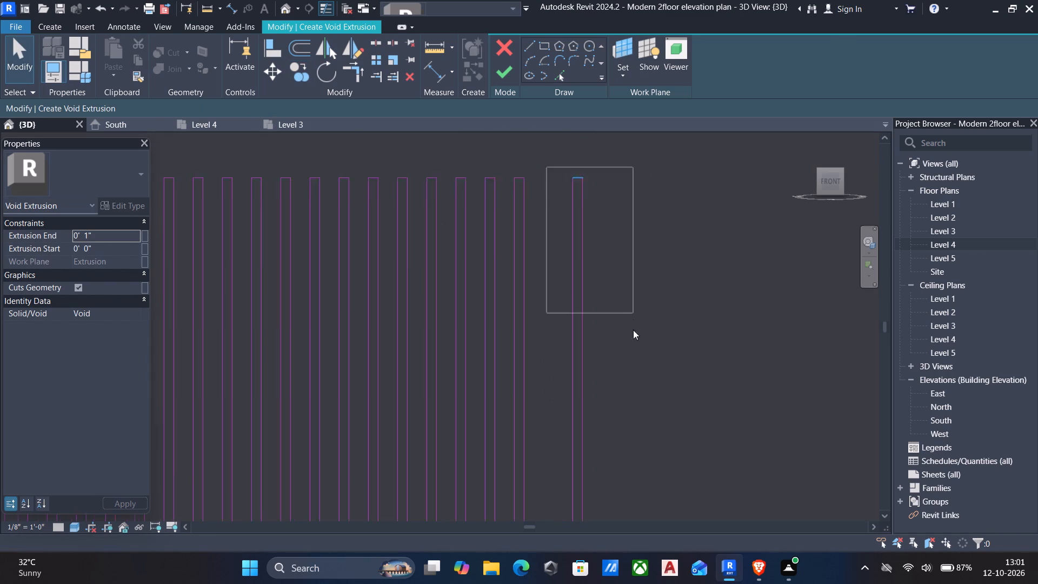
pyautogui.scroll(-2, 633, 330)
pyautogui.moveTo(633, 330); pyautogui.dragTo(647, 384)
pyautogui.scroll(-3, 673, 466)
pyautogui.moveTo(660, 404); pyautogui.dragTo(624, 318, button='middle')
pyautogui.press('Escape')
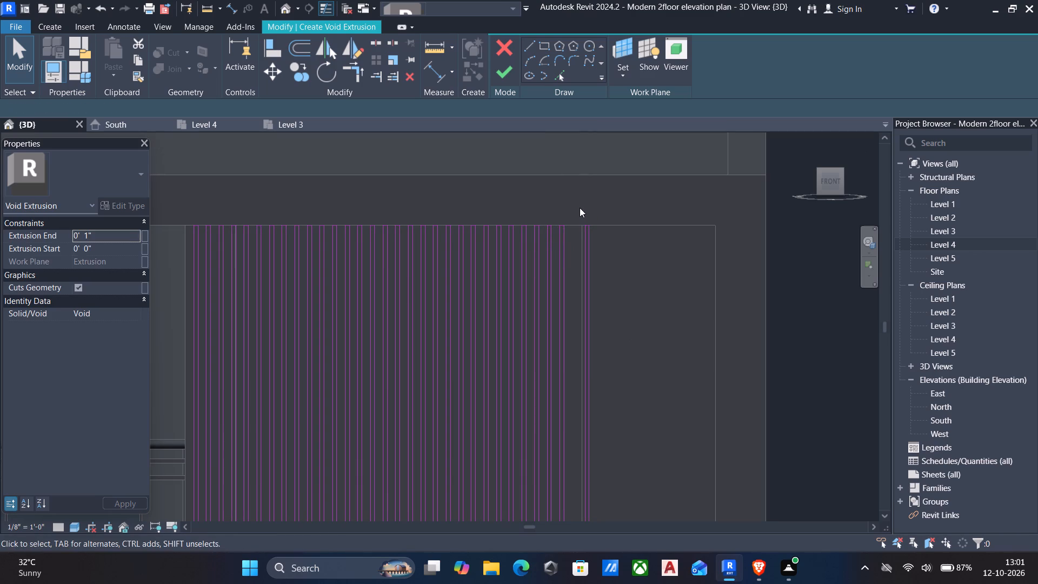
pyautogui.moveTo(574, 205); pyautogui.dragTo(630, 273)
pyautogui.moveTo(636, 410); pyautogui.dragTo(630, 273, button='middle')
pyautogui.moveTo(630, 273); pyautogui.dragTo(675, 472)
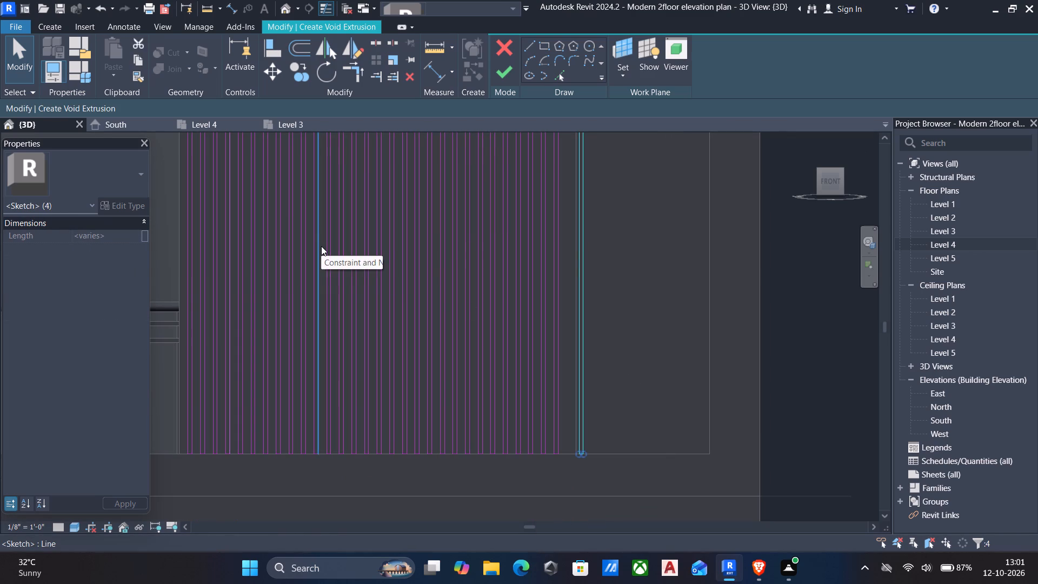
pyautogui.press('Left')
pyautogui.press('Left')
pyautogui.press('Left')
pyautogui.press('Left')
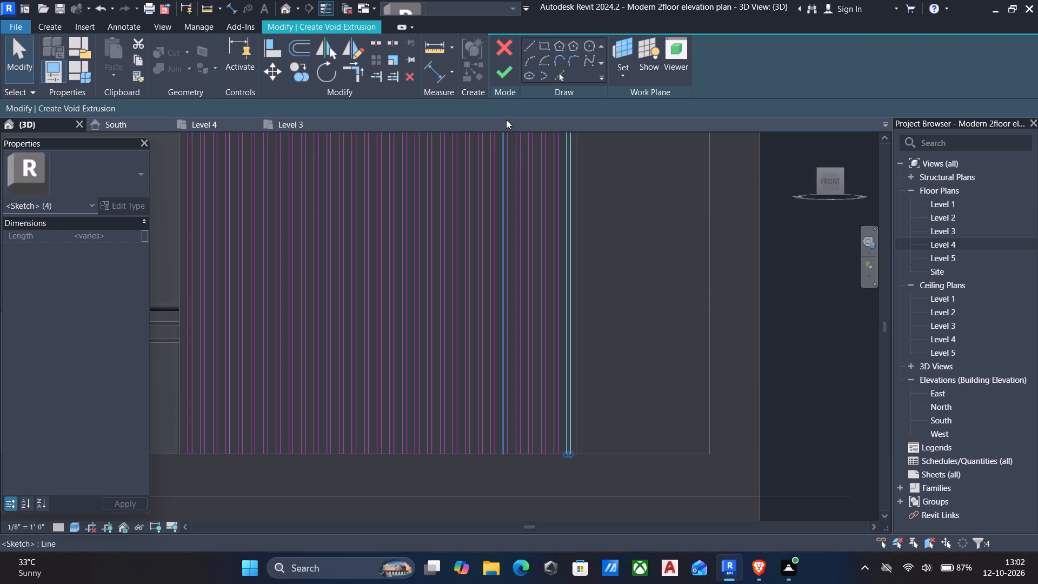
pyautogui.press('Escape')
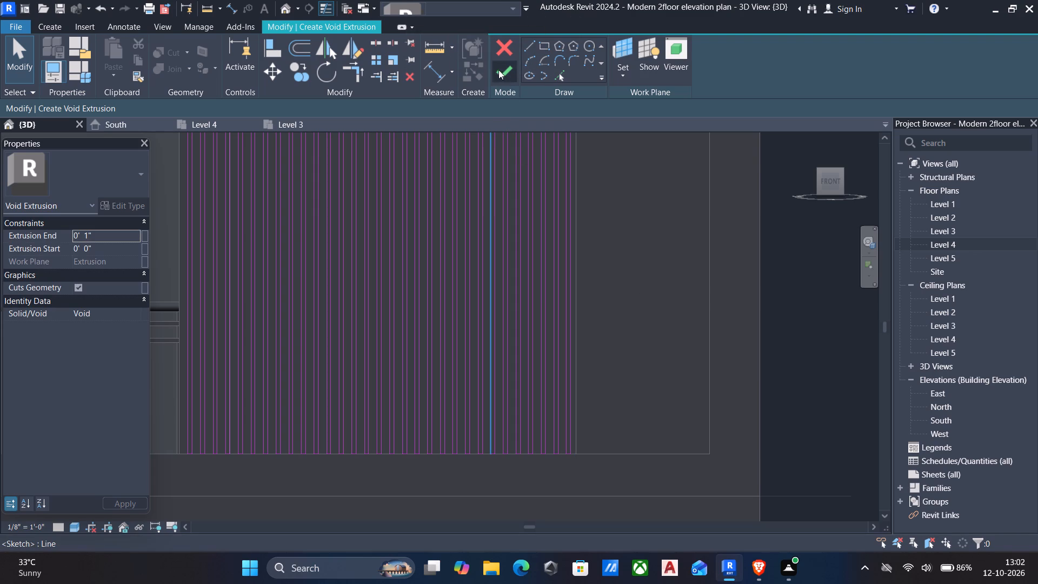
# Finish the groove sketch as a 1" deep void extrusion and finish the in-place model.
pyautogui.click(498, 70)
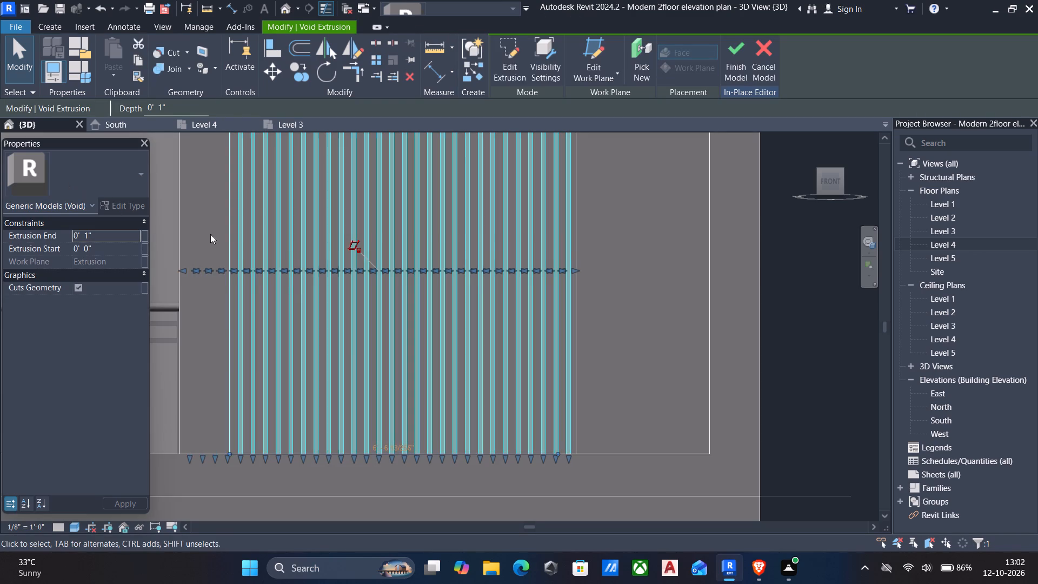
pyautogui.scroll(-4, 515, 277)
pyautogui.press('Escape')
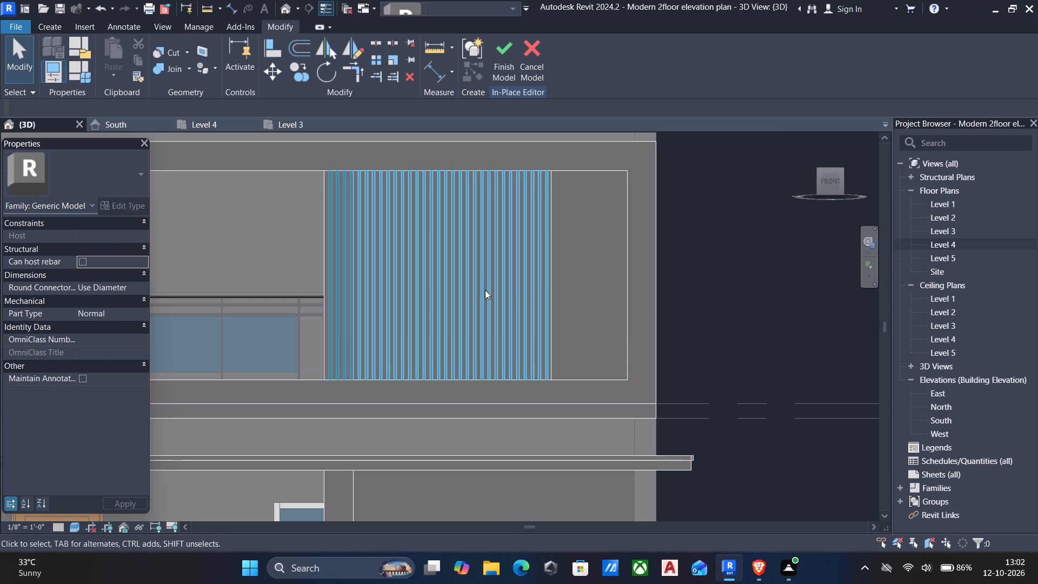
pyautogui.moveTo(507, 47); pyautogui.dragTo(502, 47)
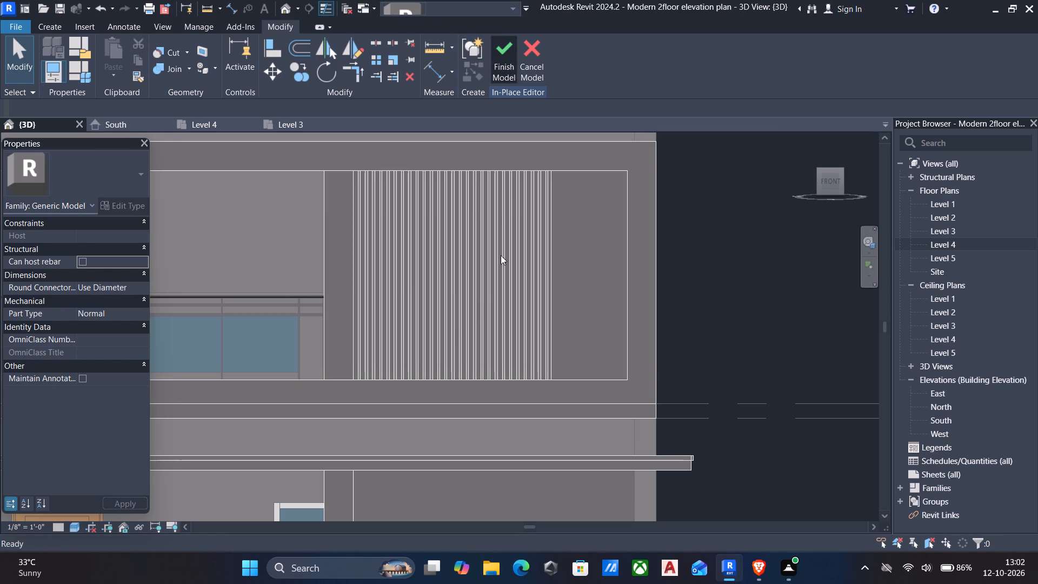
# Edit the void extrusion's sketch to delete the groove rectangles over the plain column beside the balcony, and finish the sketch and model.
pyautogui.scroll(-6, 396, 280)
pyautogui.keyDown('shift'); pyautogui.scroll(1, 365, 280); pyautogui.keyUp('shift')
pyautogui.keyDown('shift'); pyautogui.moveTo(365, 280); pyautogui.dragTo(365, 285, button='middle'); pyautogui.keyUp('shift')
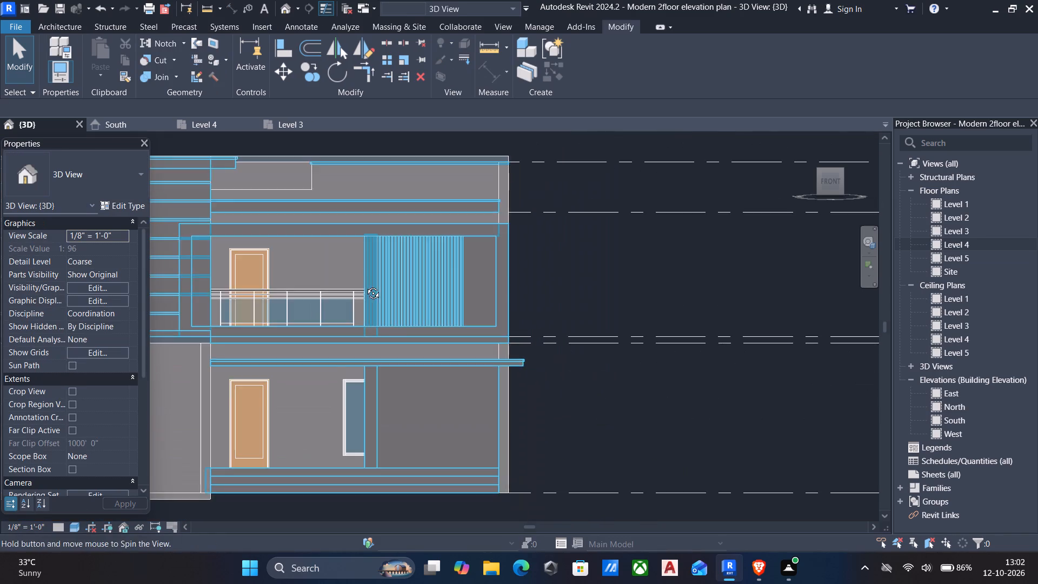
pyautogui.keyDown('shift'); pyautogui.moveTo(365, 285); pyautogui.dragTo(366, 287, button='middle'); pyautogui.keyUp('shift')
pyautogui.keyDown('shift'); pyautogui.scroll(-1, 369, 290); pyautogui.keyUp('shift')
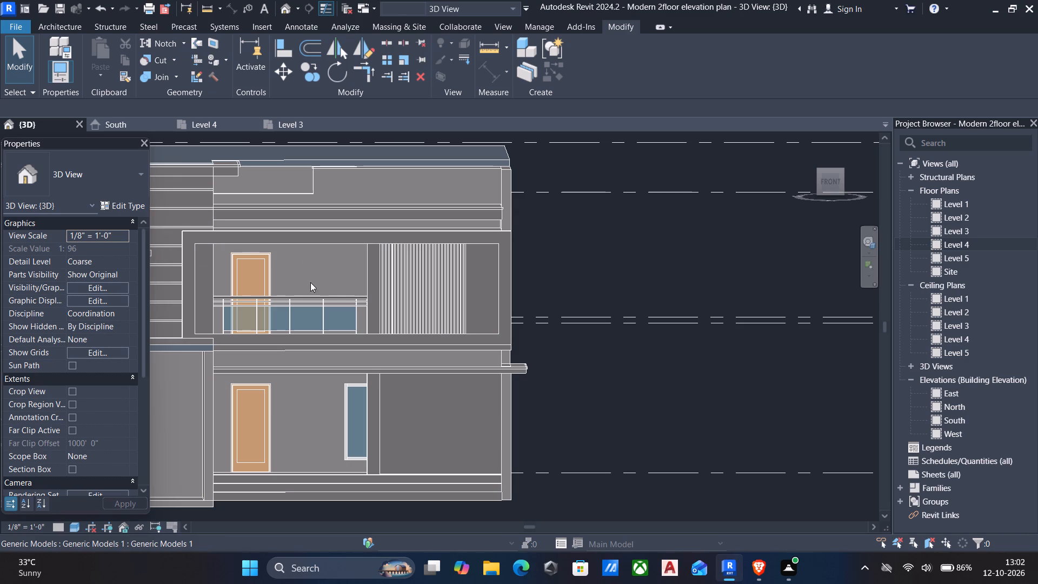
pyautogui.scroll(11, 360, 278)
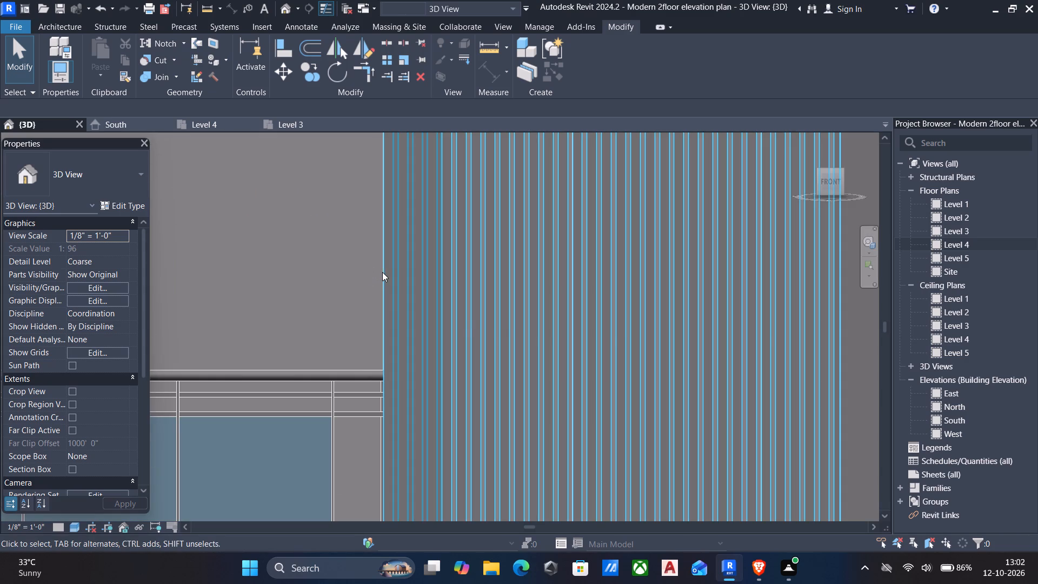
pyautogui.click(382, 272)
pyautogui.click(585, 56)
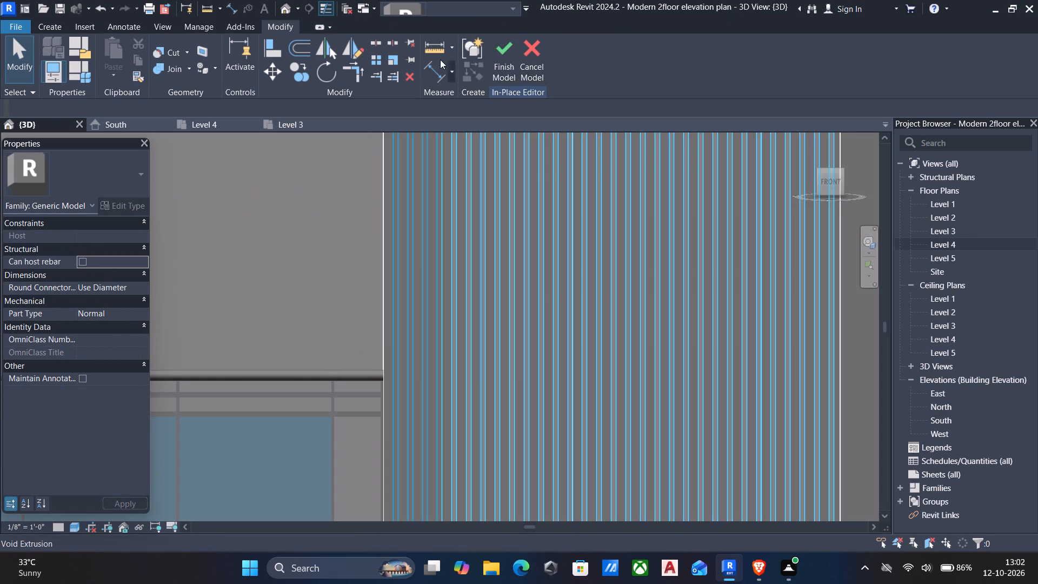
pyautogui.click(482, 218)
pyautogui.click(498, 67)
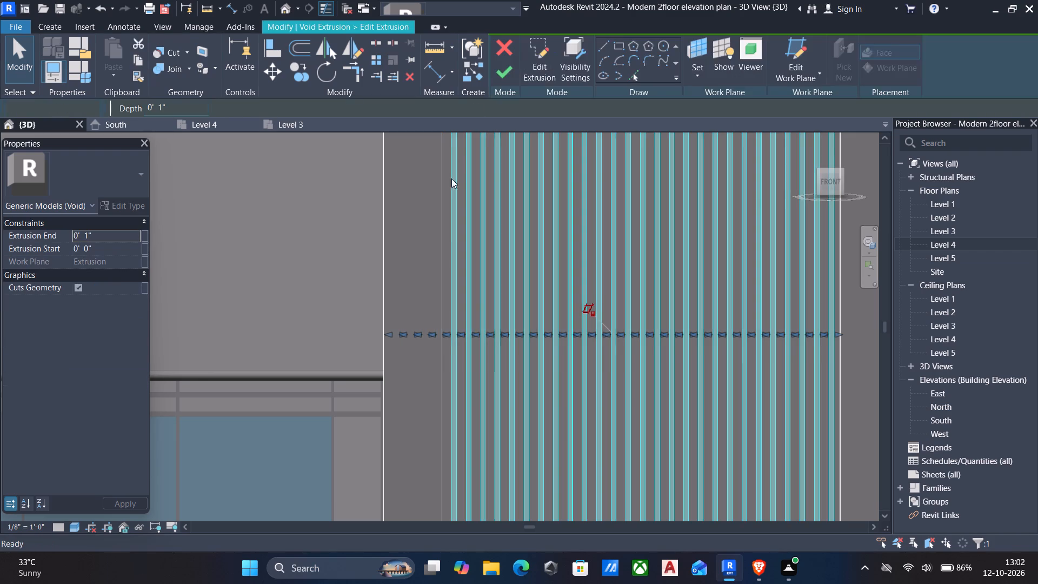
pyautogui.scroll(-5, 352, 198)
pyautogui.moveTo(347, 151); pyautogui.dragTo(363, 354)
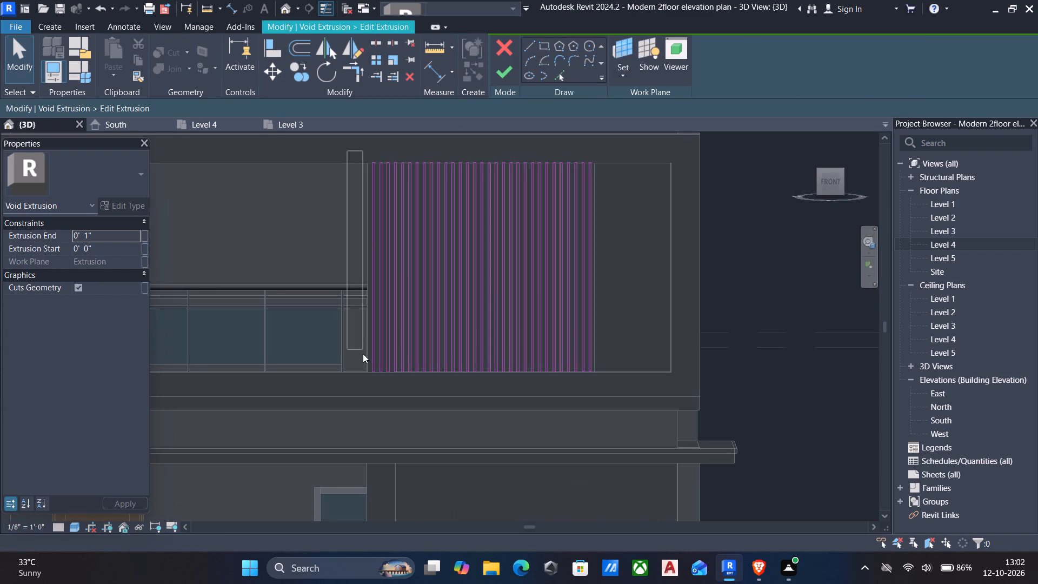
pyautogui.moveTo(363, 354); pyautogui.dragTo(392, 397)
pyautogui.press('Delete')
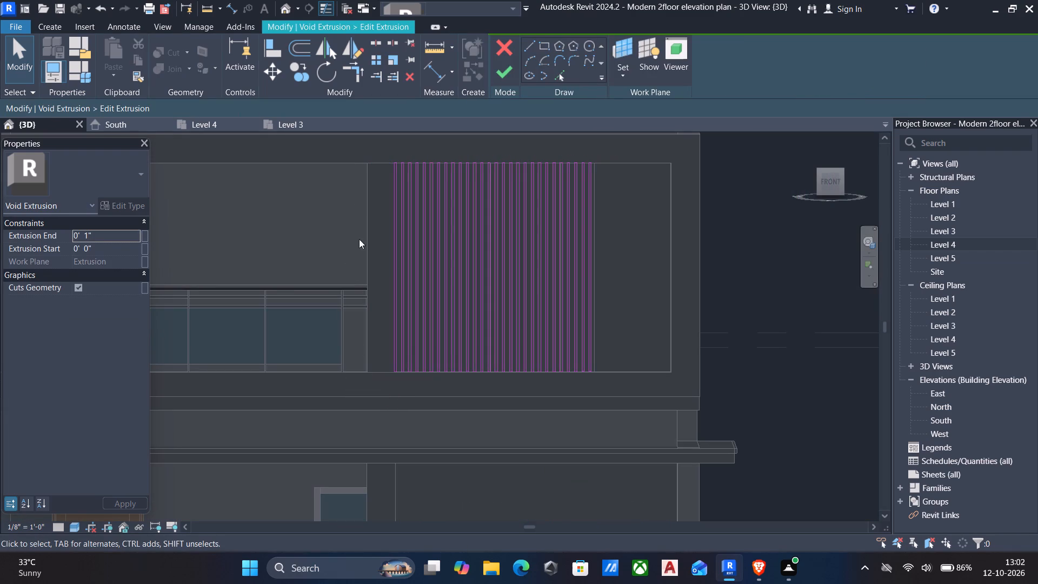
pyautogui.click(505, 70)
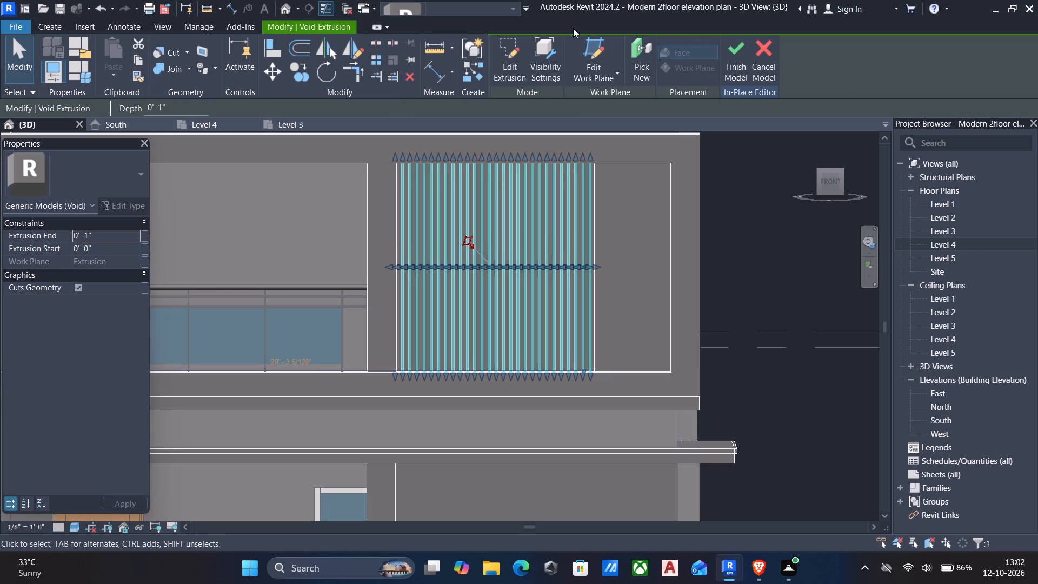
pyautogui.click(741, 48)
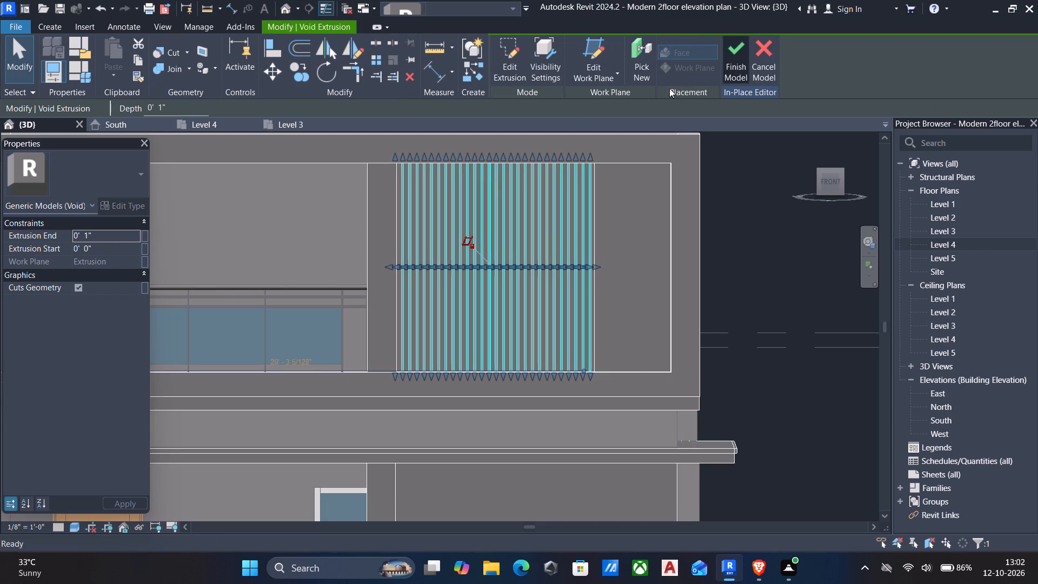
# Examine the grooved wall panel and its surrounding frame from an angled 3D view.
pyautogui.scroll(-2, 613, 210)
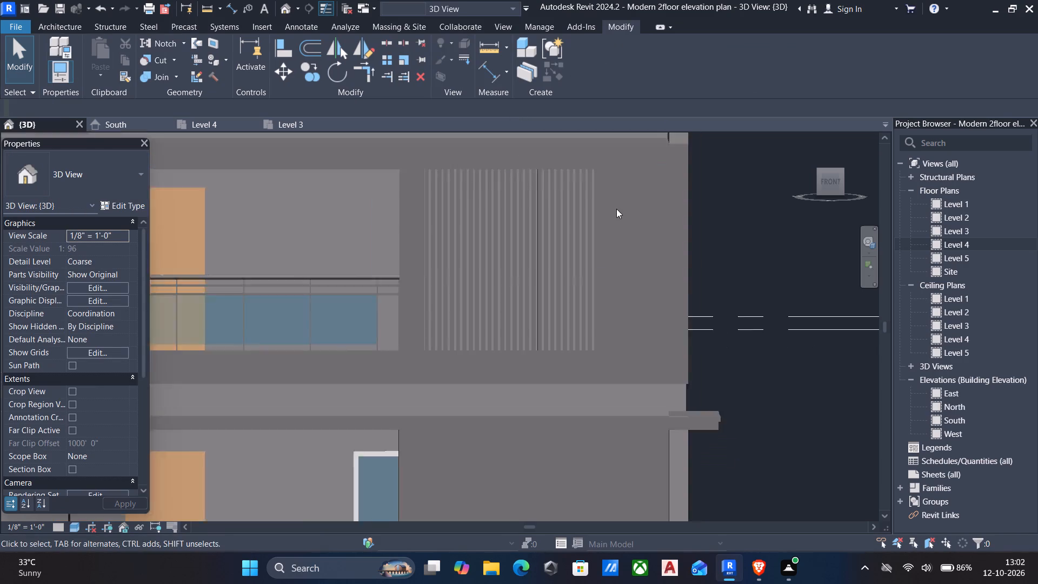
pyautogui.scroll(-3, 616, 209)
pyautogui.keyDown('shift'); pyautogui.moveTo(683, 240); pyautogui.dragTo(618, 341, button='middle'); pyautogui.keyUp('shift')
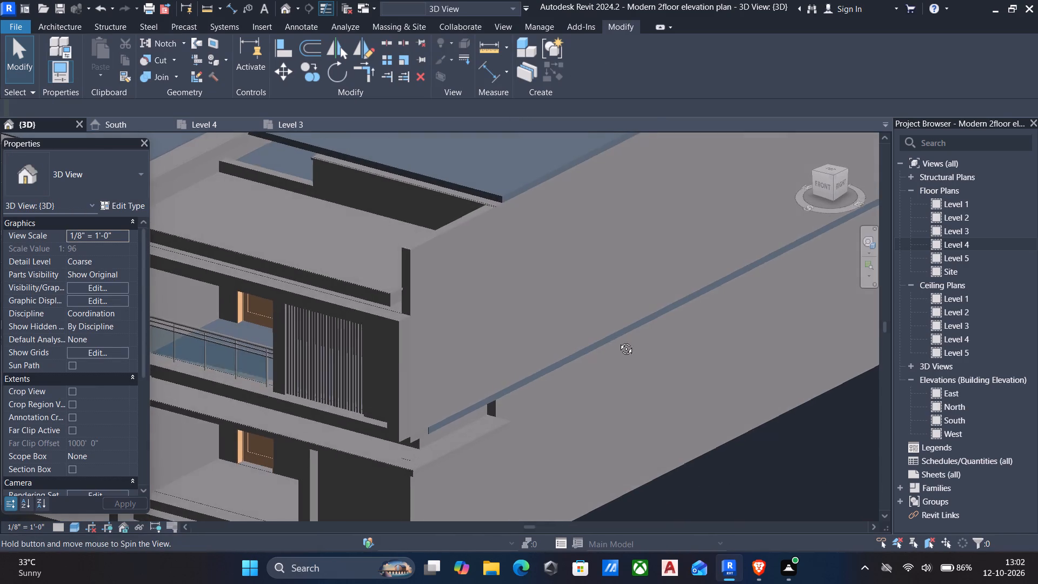
pyautogui.keyDown('shift'); pyautogui.moveTo(618, 341); pyautogui.dragTo(633, 347, button='middle'); pyautogui.keyUp('shift')
pyautogui.scroll(6, 400, 382)
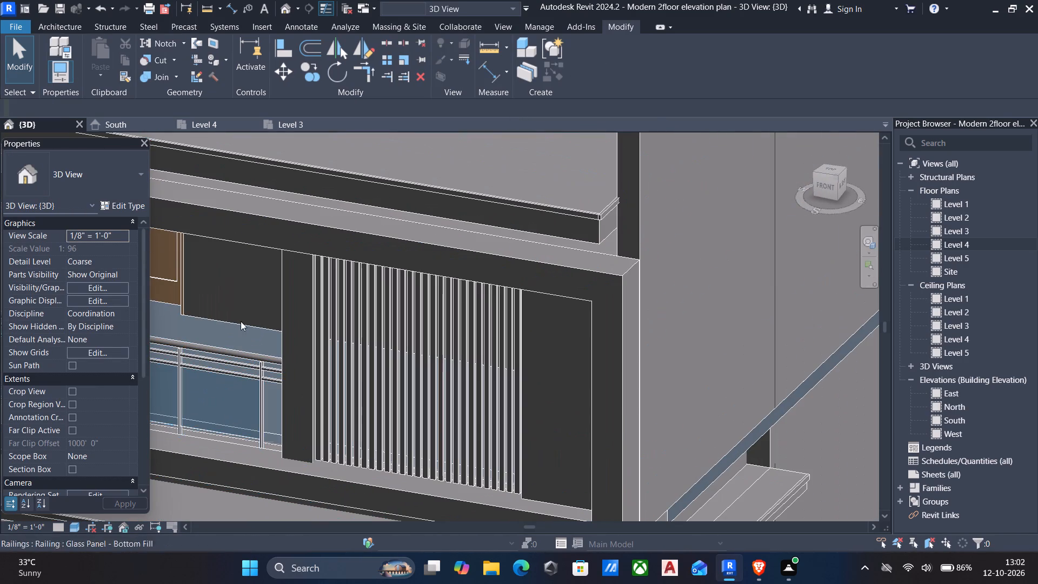
pyautogui.scroll(6, 296, 317)
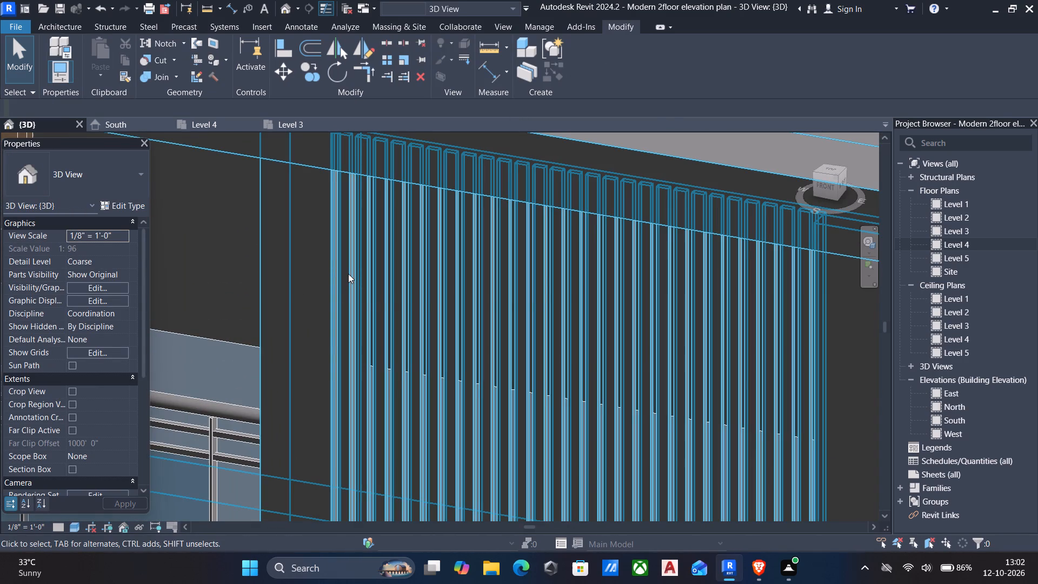
pyautogui.scroll(-7, 348, 273)
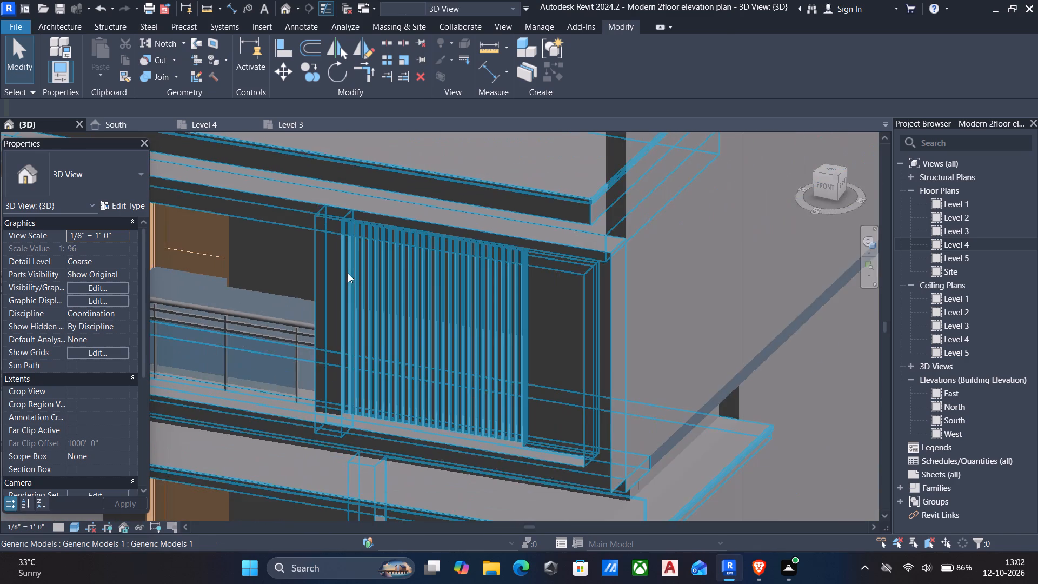
pyautogui.scroll(-7, 348, 273)
# Open the in-place model for editing and create a new material named wood for the grooved panel extrusion.
pyautogui.click(388, 293)
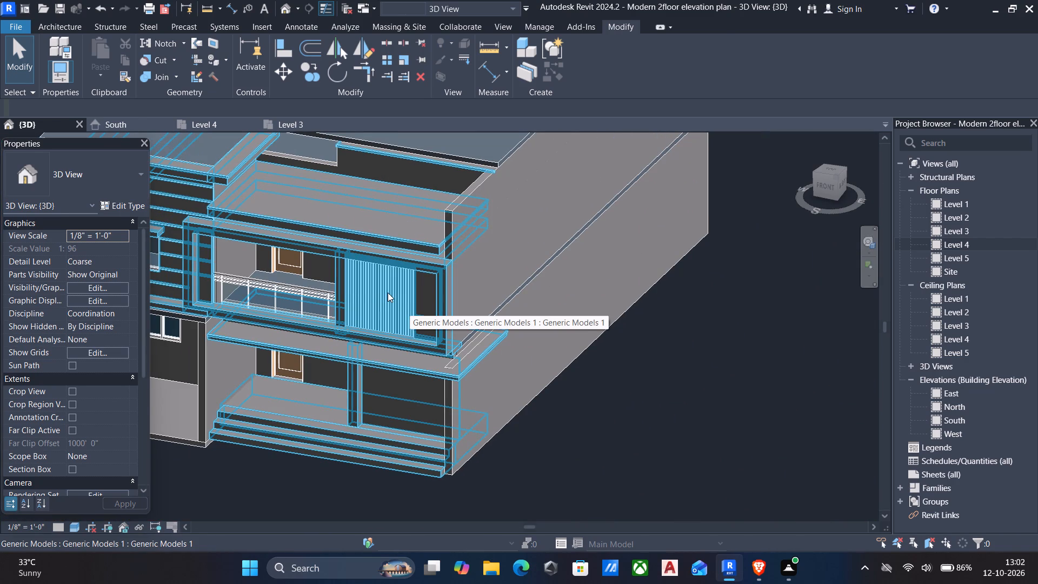
pyautogui.click(580, 66)
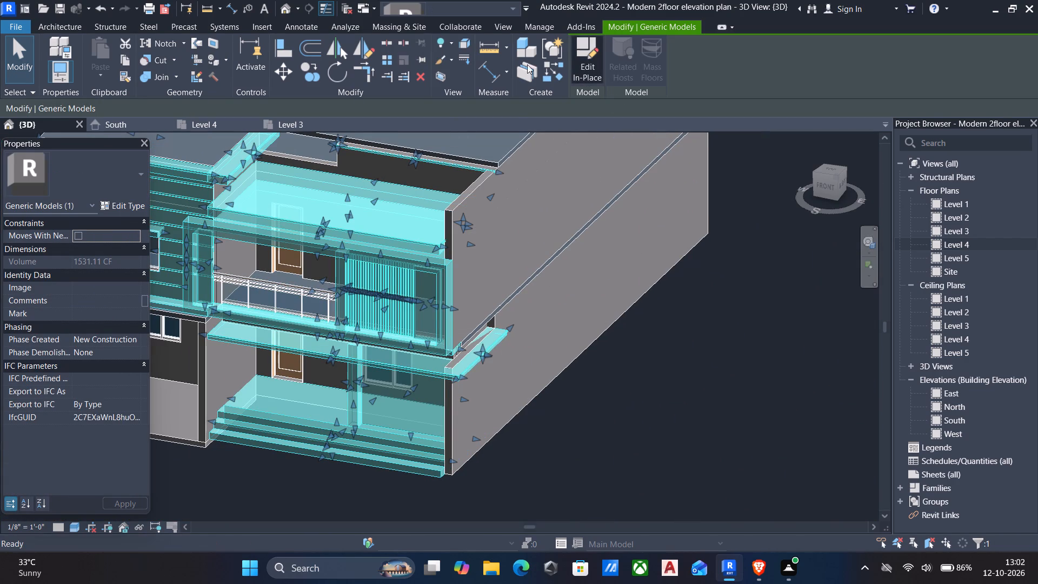
pyautogui.click(391, 311)
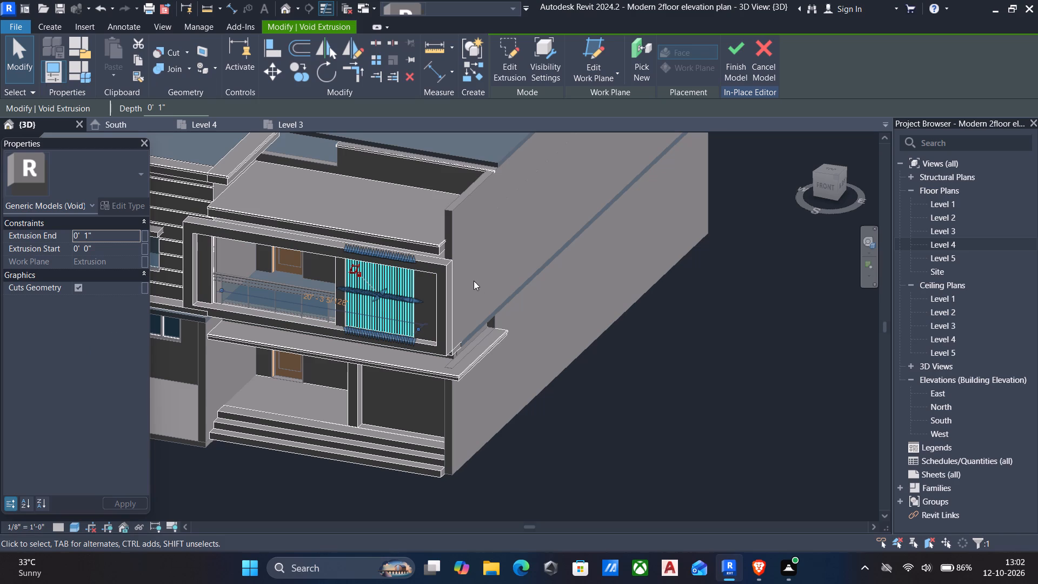
pyautogui.press('Escape')
pyautogui.scroll(5, 387, 305)
pyautogui.scroll(4, 327, 351)
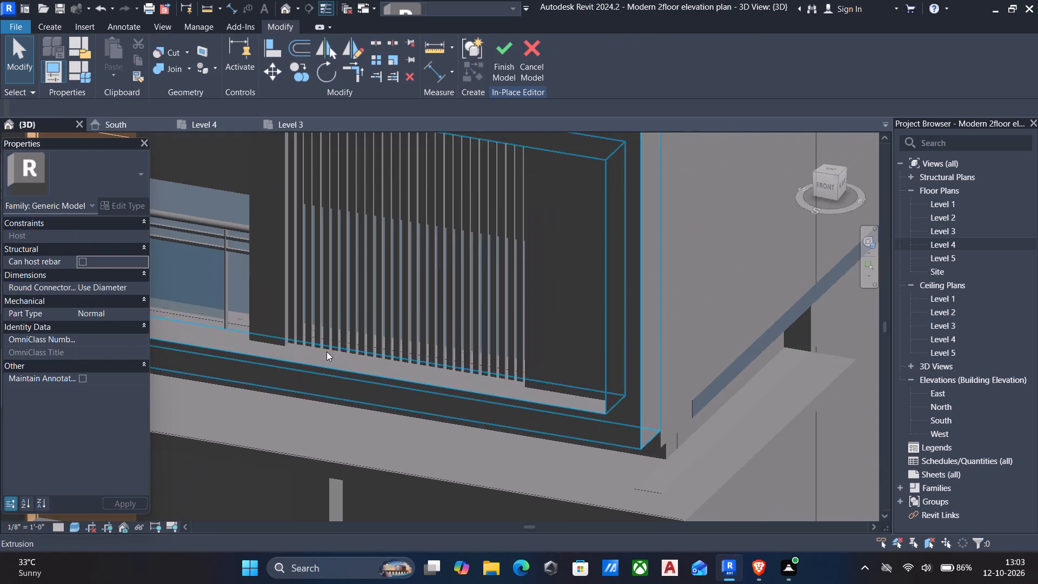
pyautogui.scroll(4, 327, 351)
pyautogui.click(327, 338)
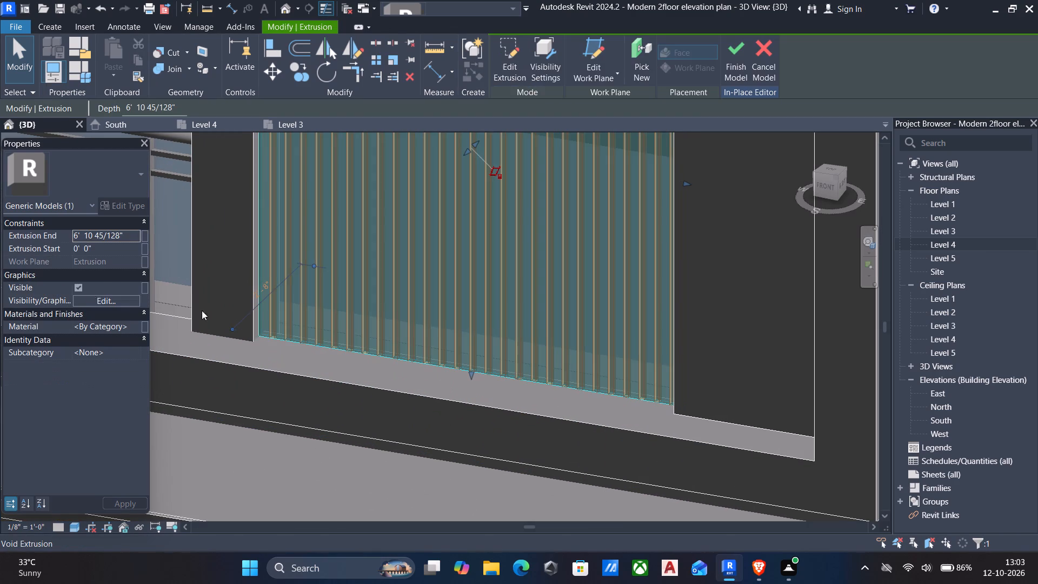
pyautogui.click(136, 329)
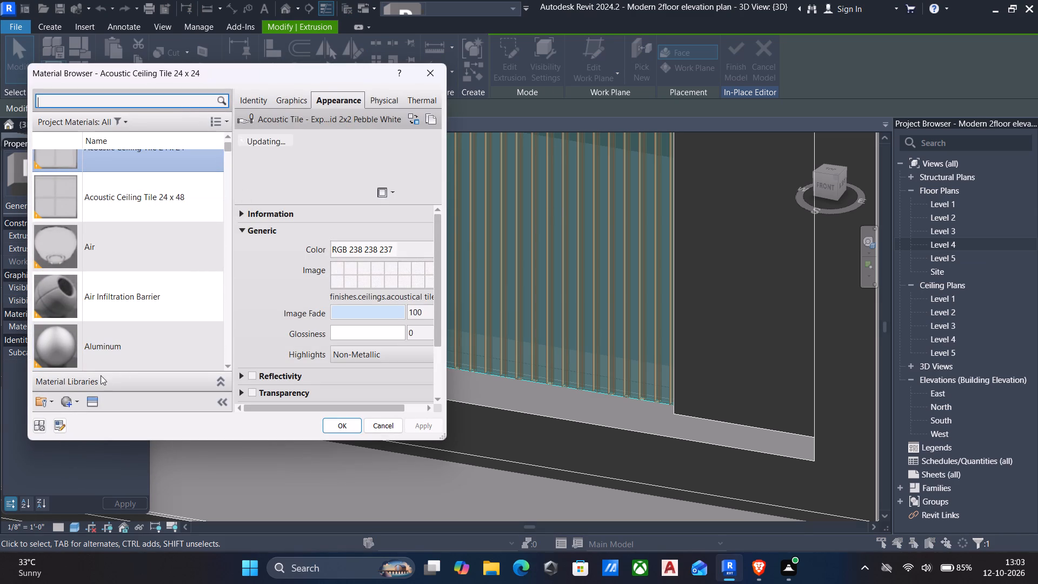
pyautogui.click(67, 402)
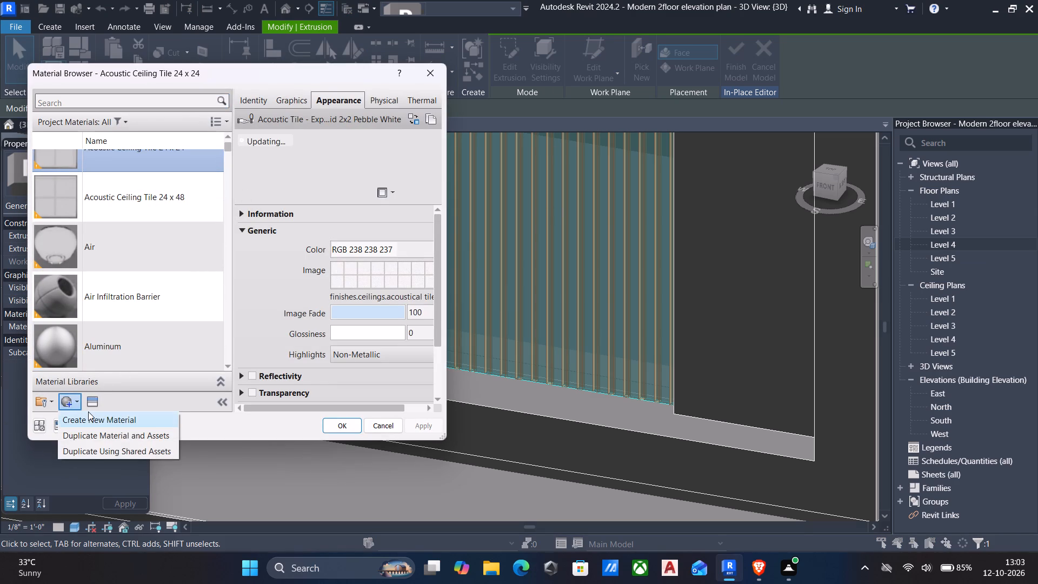
pyautogui.click(84, 423)
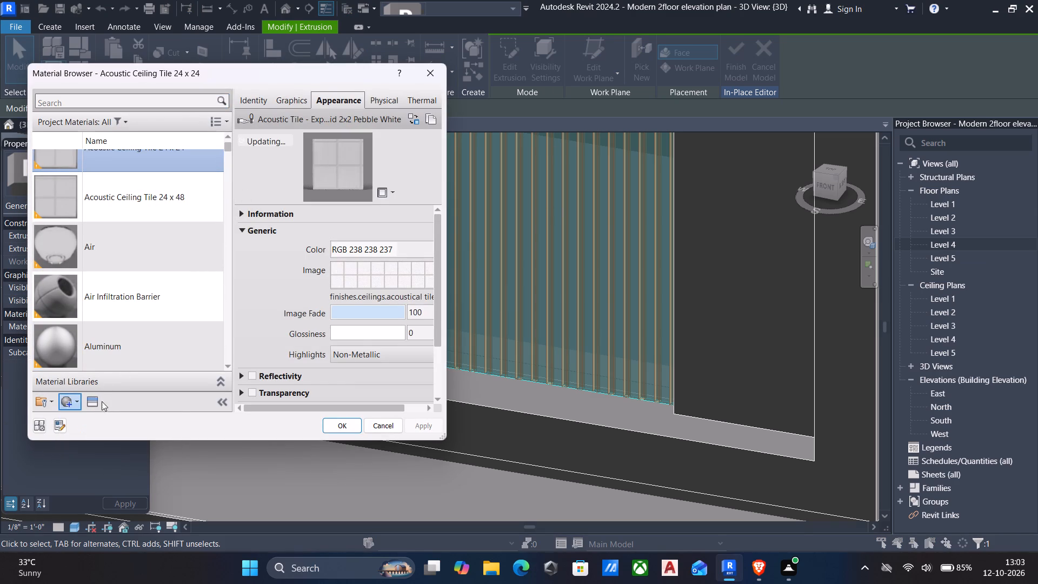
pyautogui.click(250, 97)
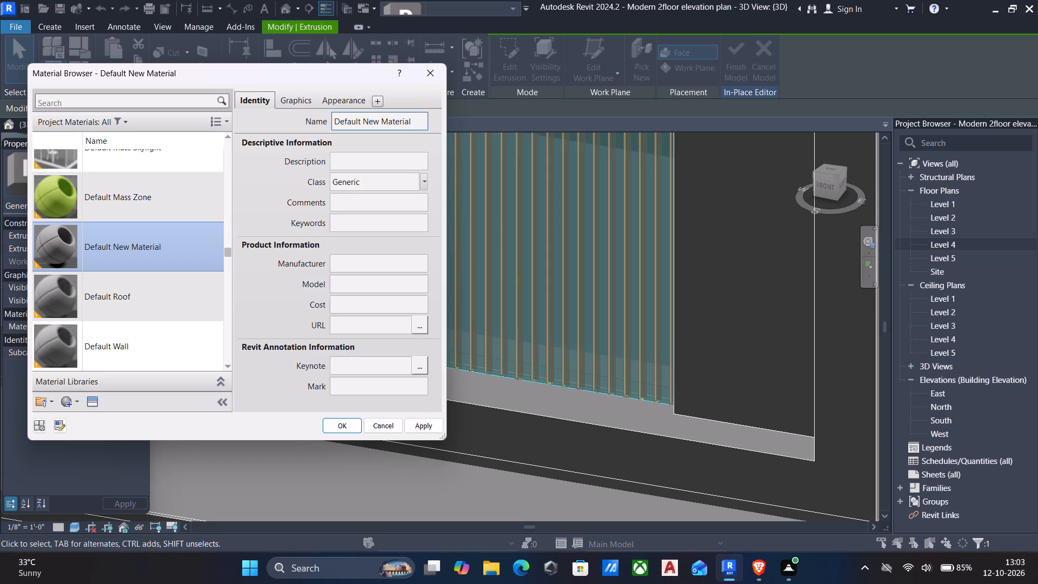
pyautogui.click(417, 120)
pyautogui.write('wood')
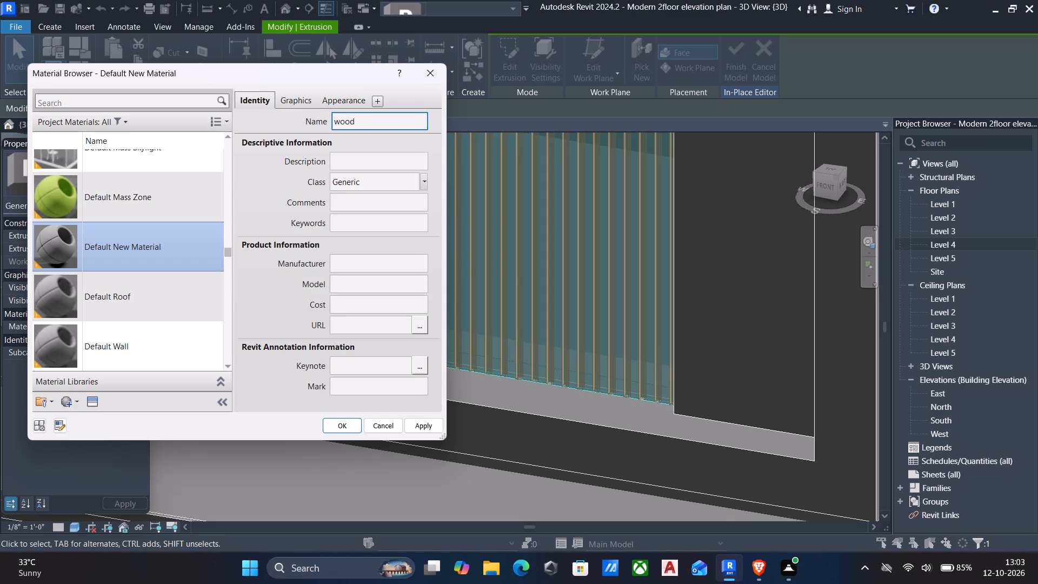
pyautogui.click(418, 428)
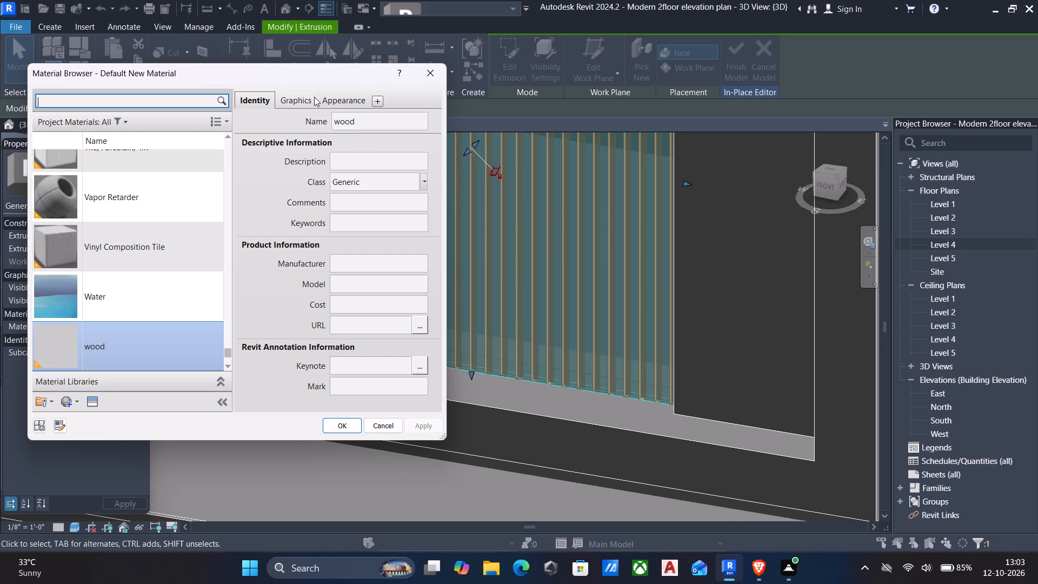
# Set the wood material's appearance image to door.jpeg from the AUTOCAD PLANS FUJI folder in Downloads.
pyautogui.click(344, 98)
pyautogui.click(365, 268)
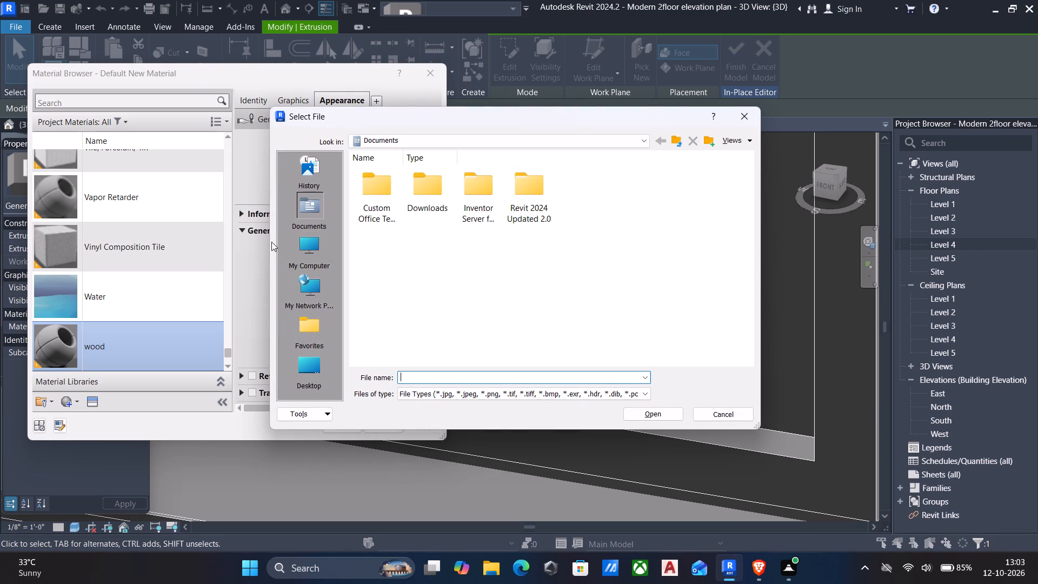
pyautogui.scroll(-7, 306, 285)
pyautogui.scroll(12, 296, 230)
pyautogui.click(310, 369)
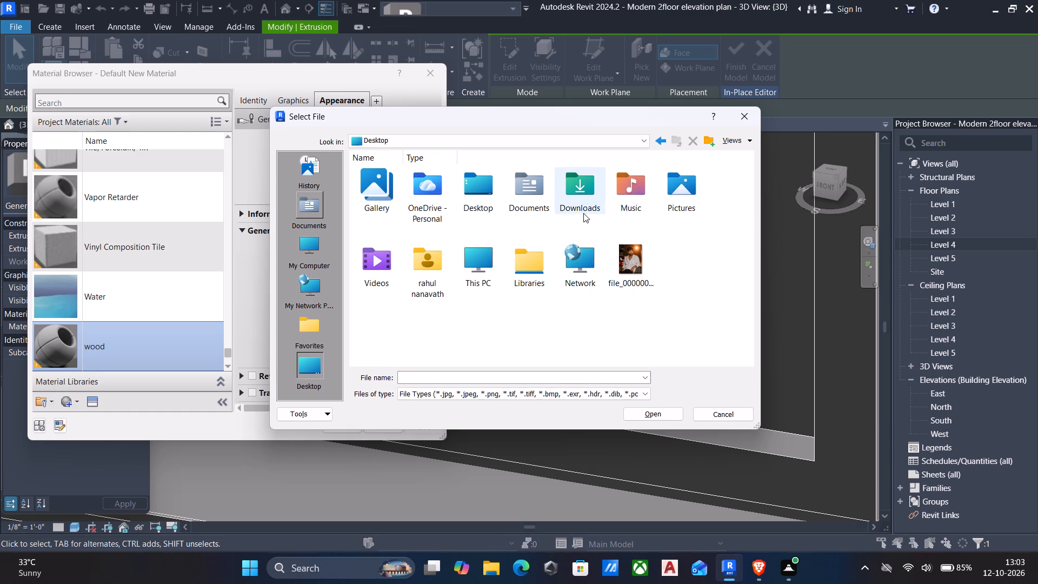
pyautogui.doubleClick(567, 181)
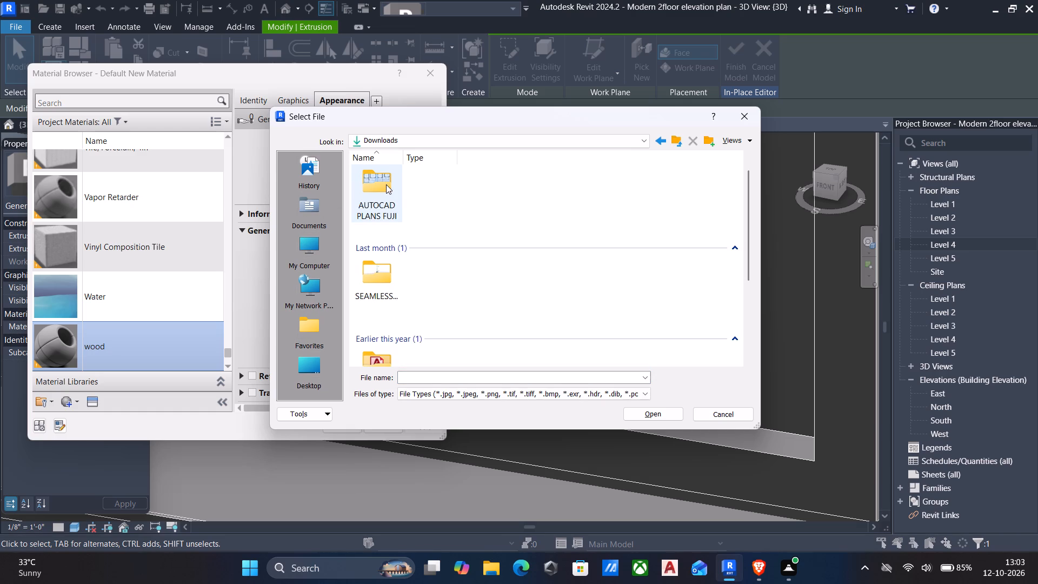
pyautogui.doubleClick(386, 184)
pyautogui.scroll(-1, 555, 249)
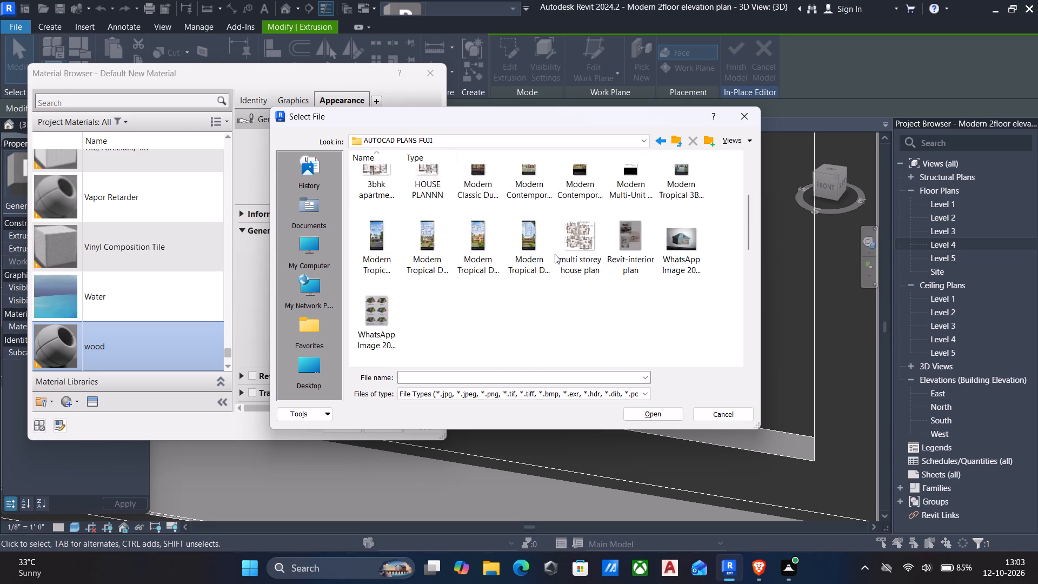
pyautogui.scroll(-2, 555, 254)
pyautogui.click(571, 190)
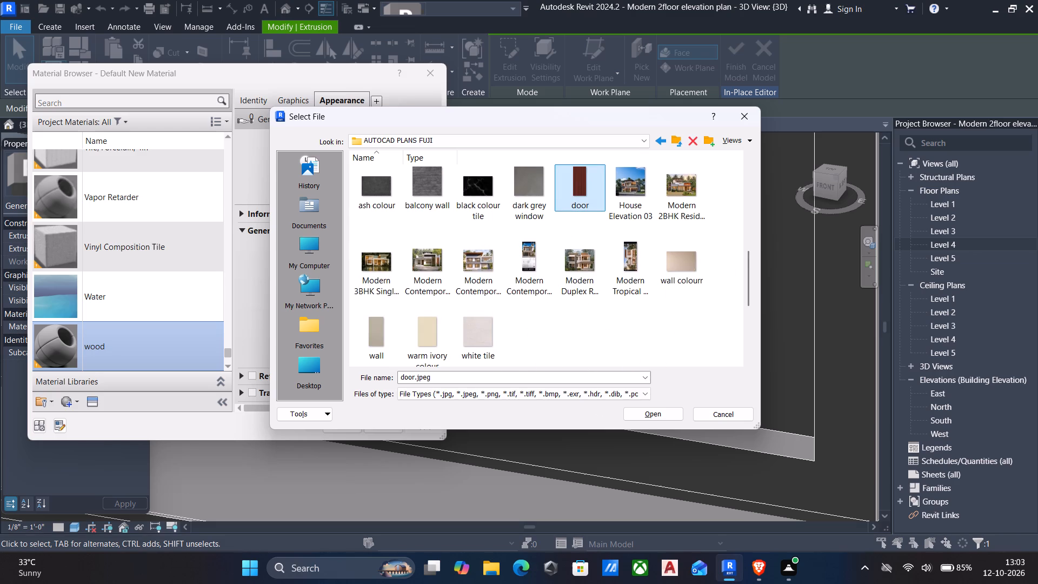
pyautogui.click(648, 413)
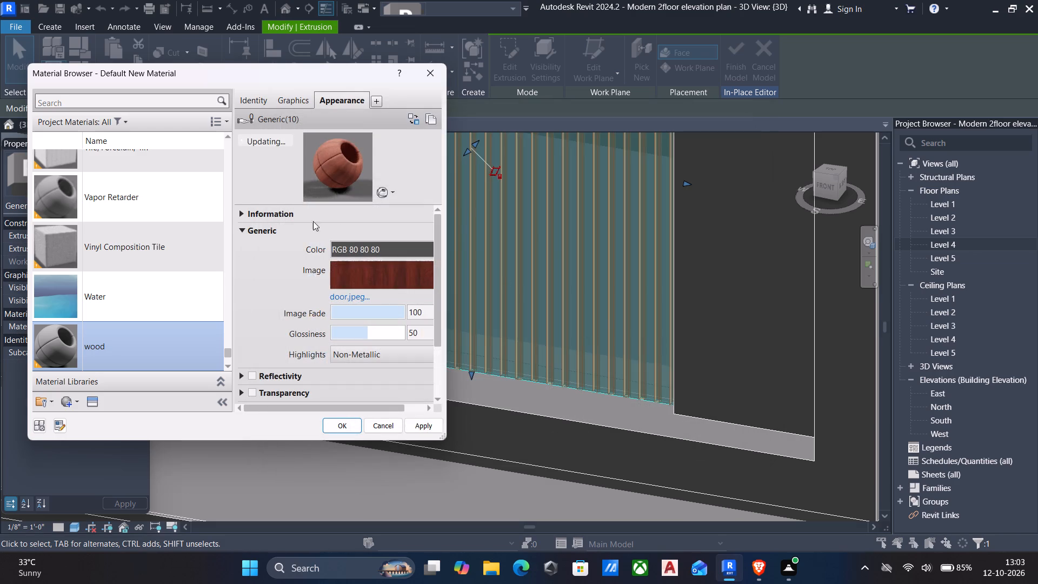
# Apply the wood material to the grooved panel extrusion and finish the in-place model.
pyautogui.click(426, 425)
pyautogui.click(345, 430)
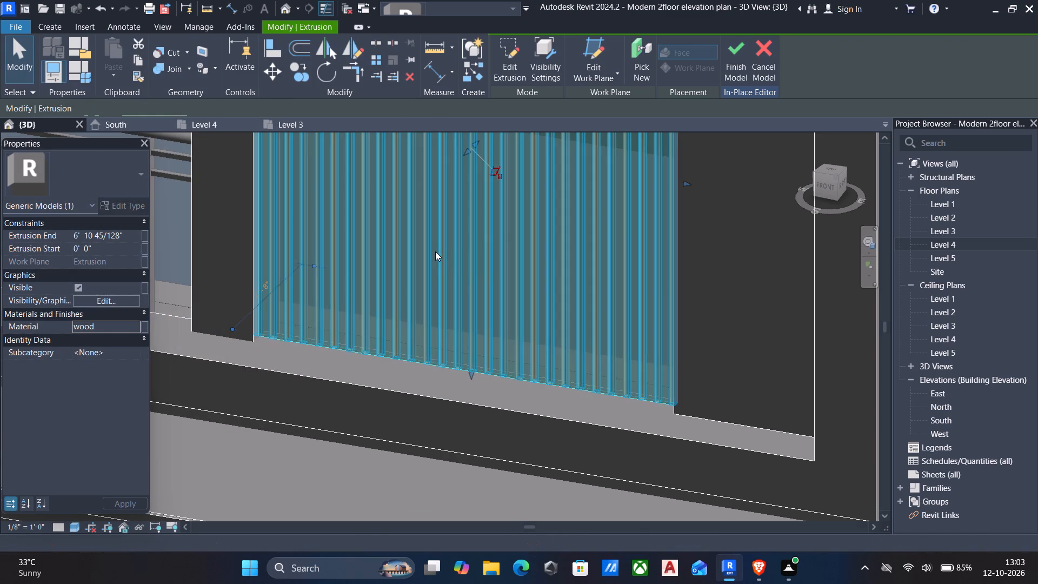
pyautogui.press('Escape')
pyautogui.scroll(-4, 423, 253)
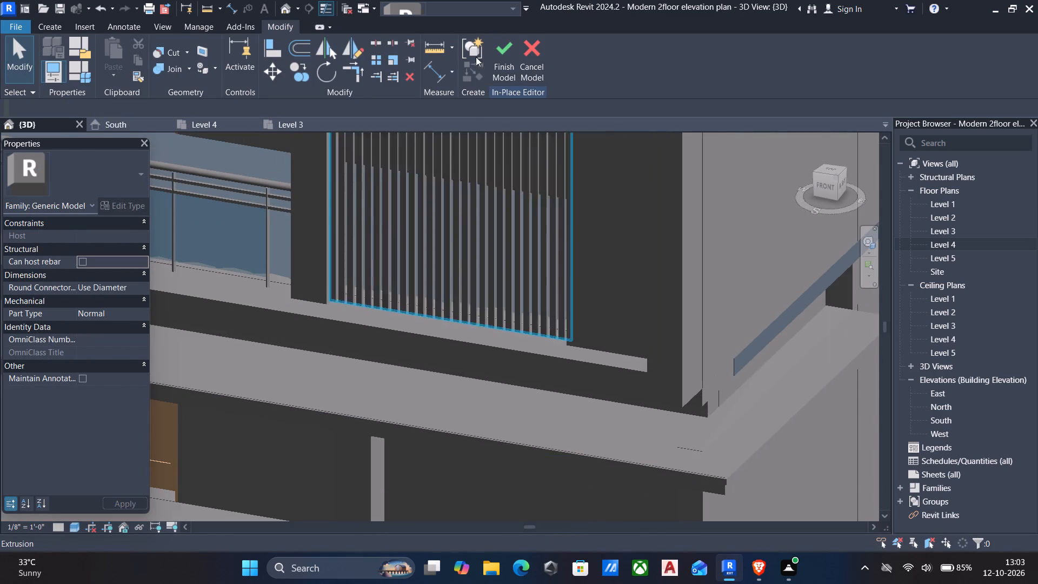
pyautogui.click(499, 49)
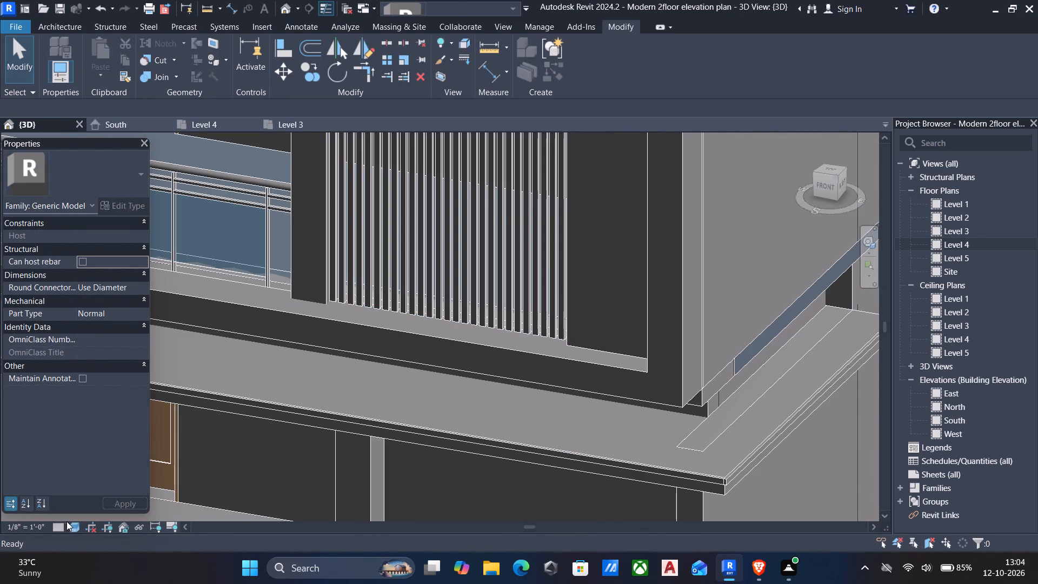
# Set the 3D view's visual style to Realistic and check the wood panel within the front facade.
pyautogui.click(71, 522)
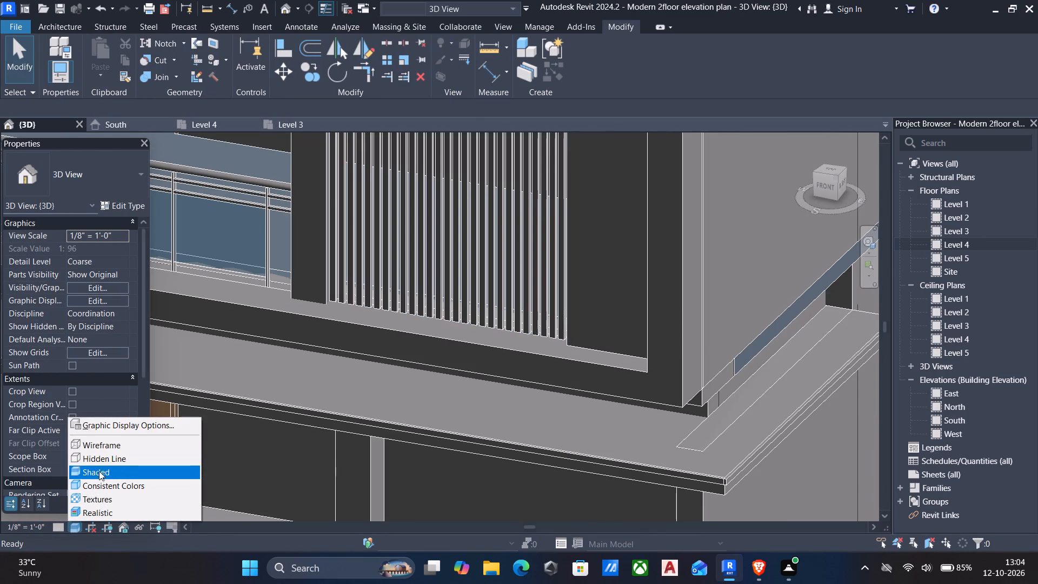
pyautogui.click(90, 509)
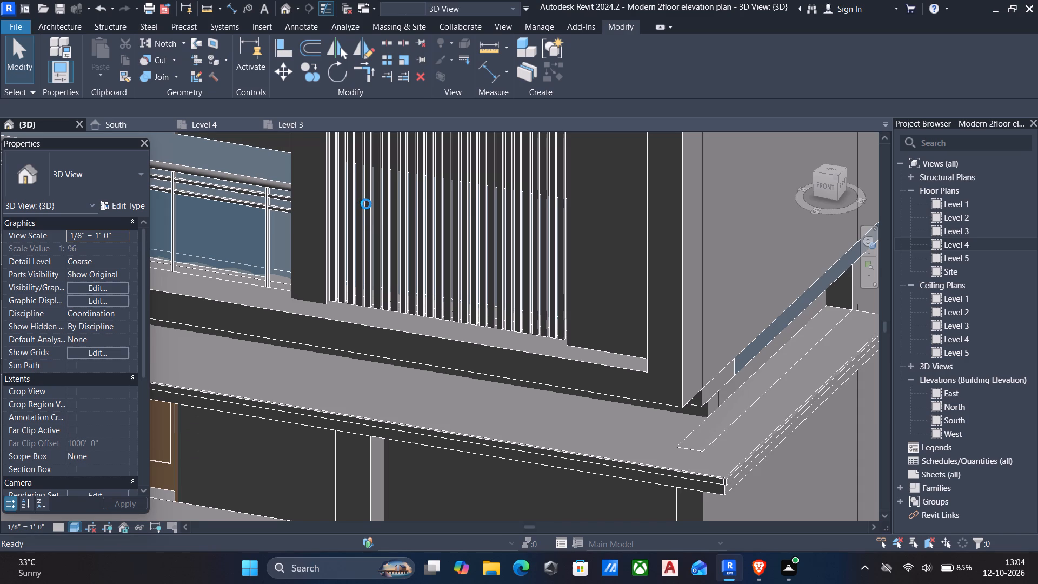
pyautogui.scroll(-3, 366, 204)
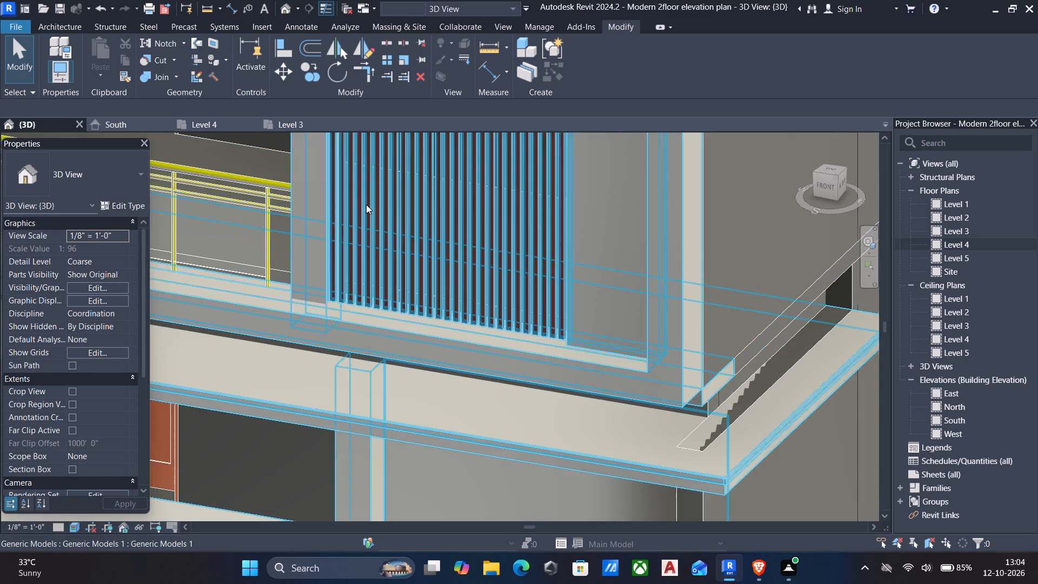
pyautogui.scroll(-4, 366, 204)
pyautogui.click(366, 204)
pyautogui.press('Escape')
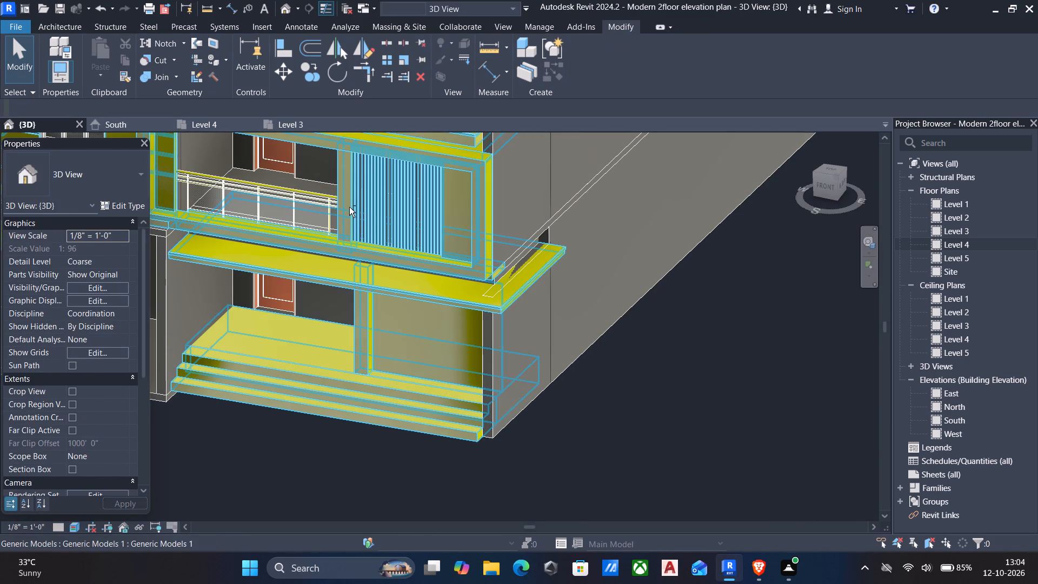
pyautogui.keyDown('shift'); pyautogui.moveTo(419, 214); pyautogui.dragTo(602, 209, button='middle'); pyautogui.keyUp('shift')
pyautogui.keyDown('shift'); pyautogui.moveTo(572, 230); pyautogui.dragTo(513, 243, button='middle'); pyautogui.keyUp('shift')
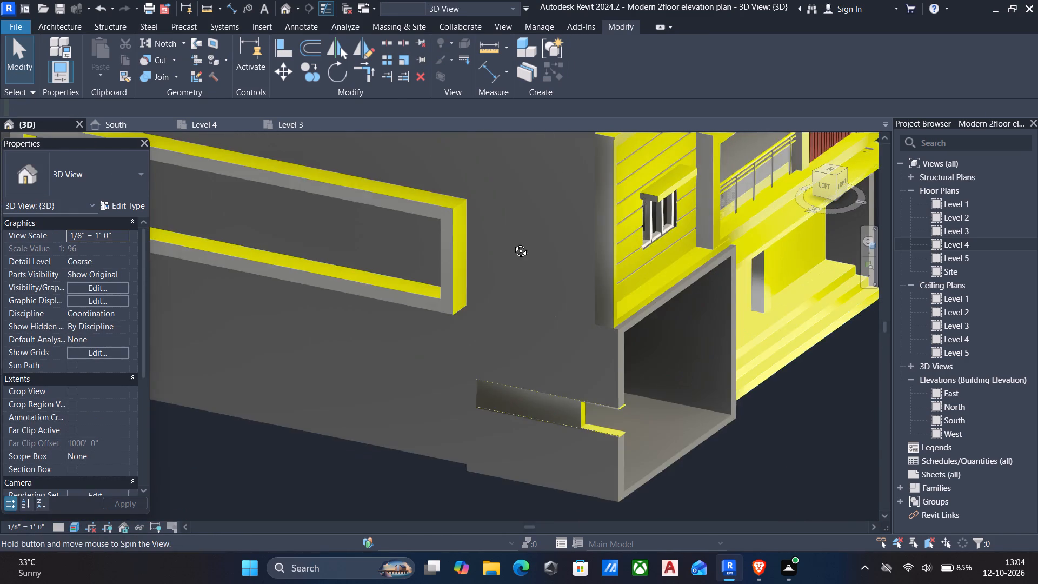
pyautogui.keyDown('shift'); pyautogui.moveTo(513, 243); pyautogui.dragTo(461, 246, button='middle'); pyautogui.keyUp('shift')
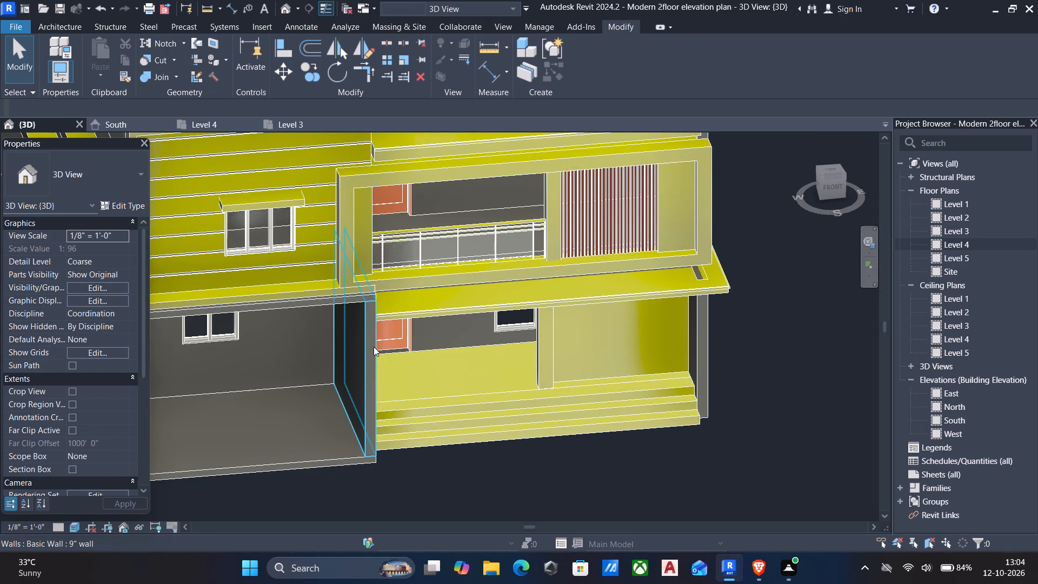
# Set the structure layer material of the 9" wall type to Laminate, Ivory, Matte.
pyautogui.write('wa')
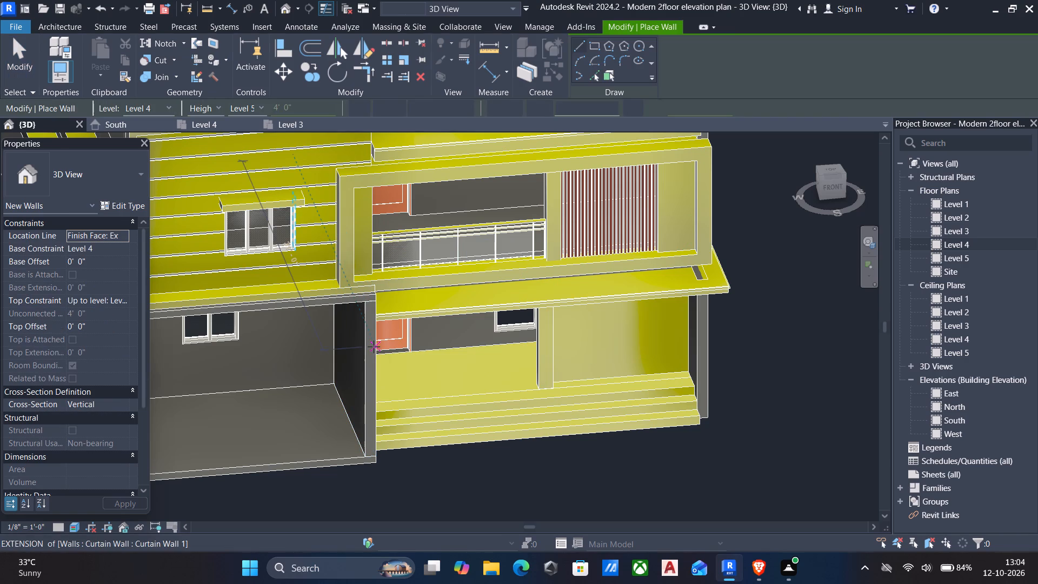
pyautogui.click(123, 208)
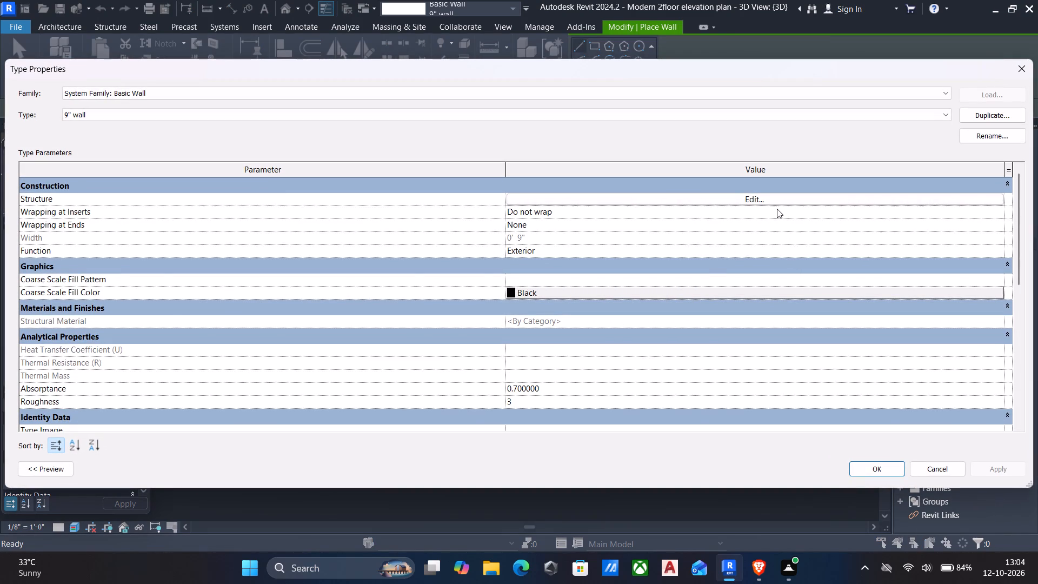
pyautogui.click(748, 198)
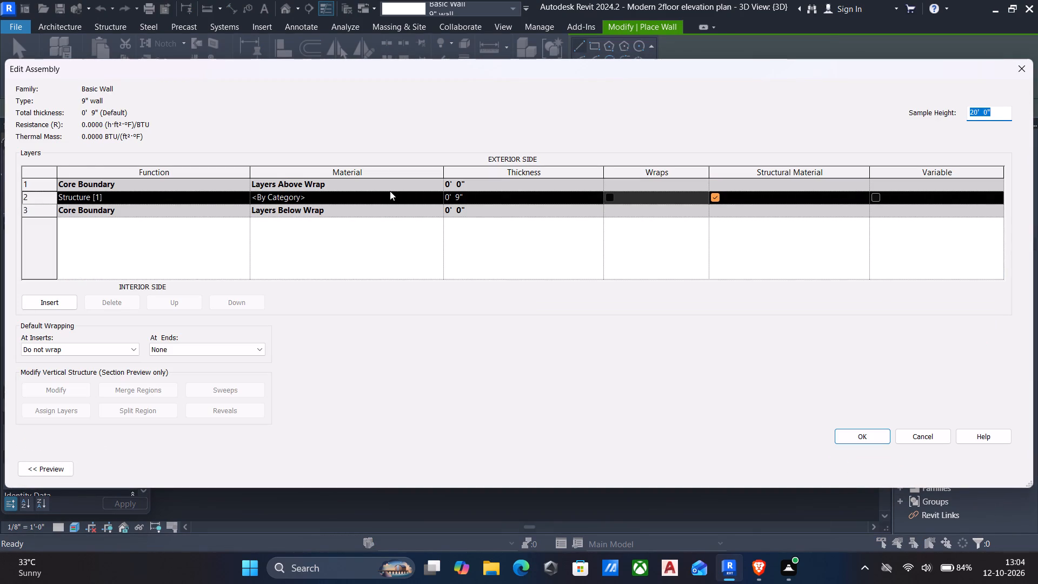
pyautogui.click(437, 196)
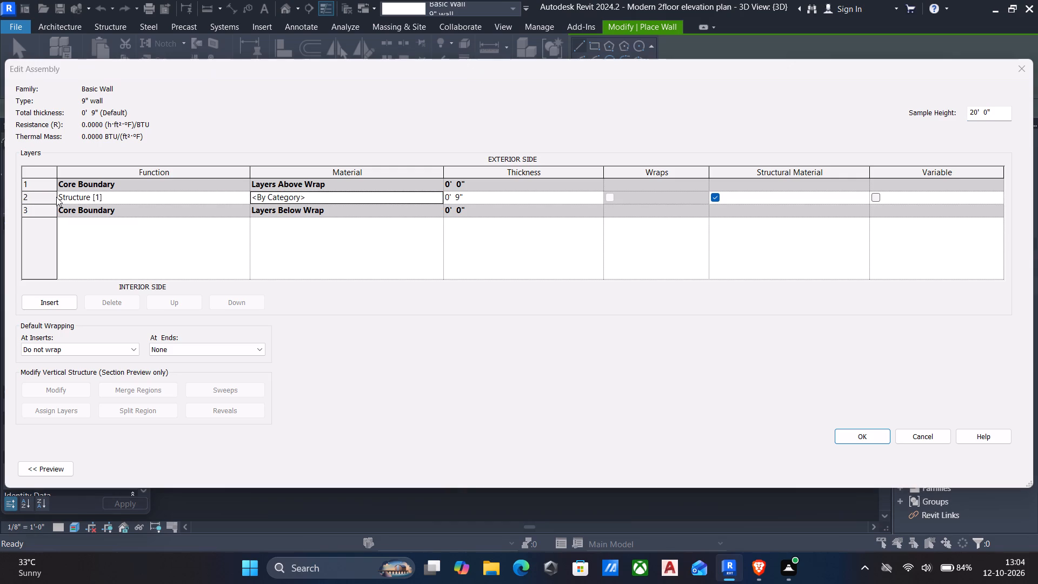
pyautogui.scroll(2, 86, 228)
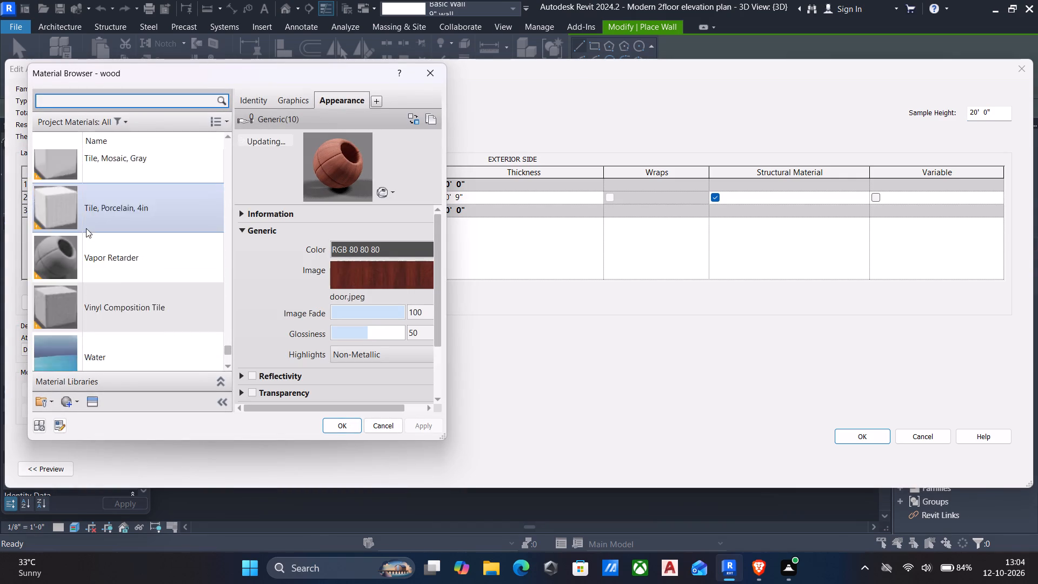
pyautogui.scroll(20, 86, 228)
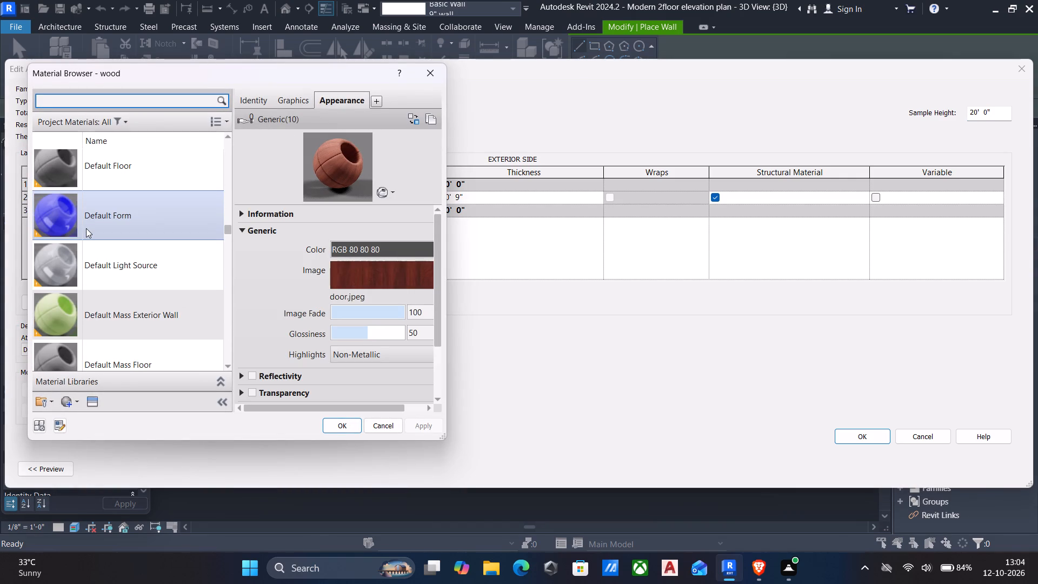
pyautogui.scroll(11, 86, 228)
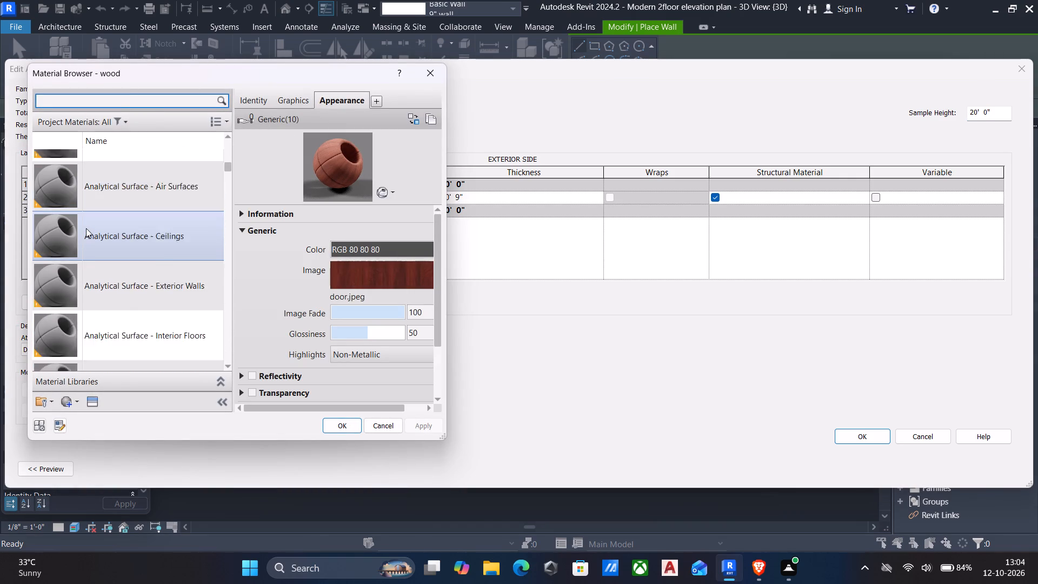
pyautogui.scroll(7, 86, 228)
pyautogui.scroll(-1, 86, 228)
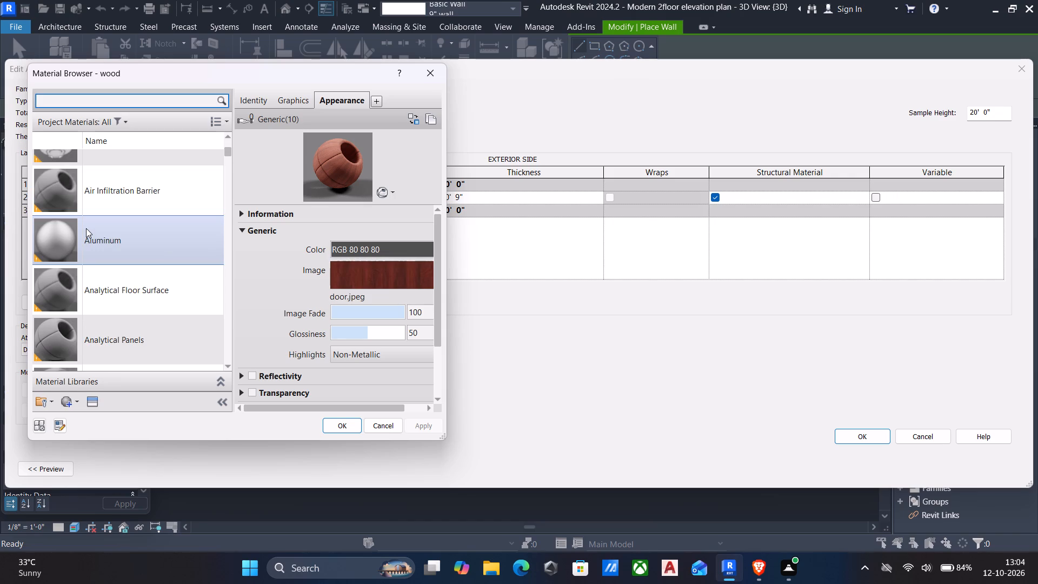
pyautogui.scroll(-5, 86, 228)
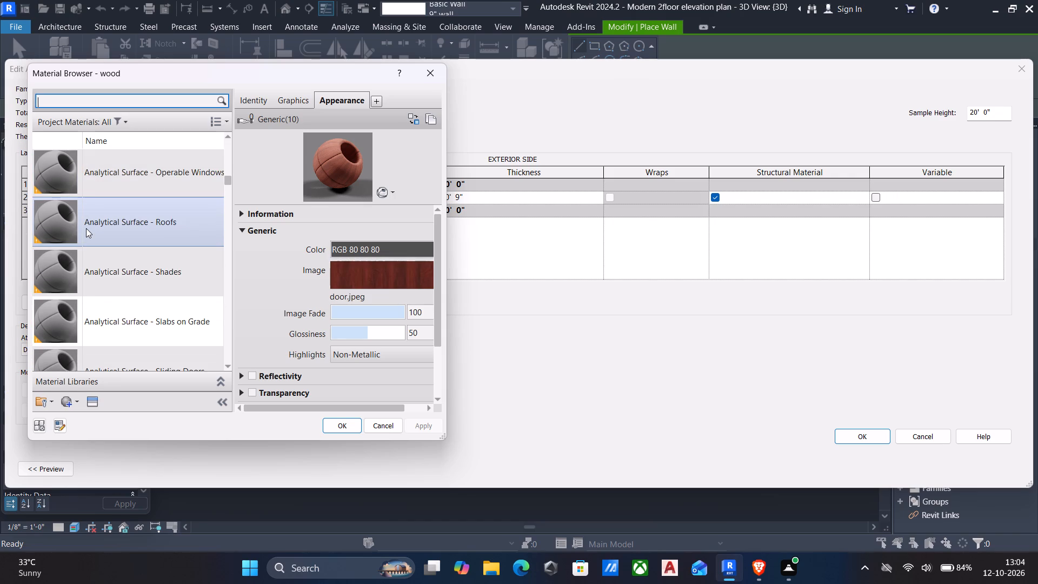
pyautogui.scroll(-3, 86, 228)
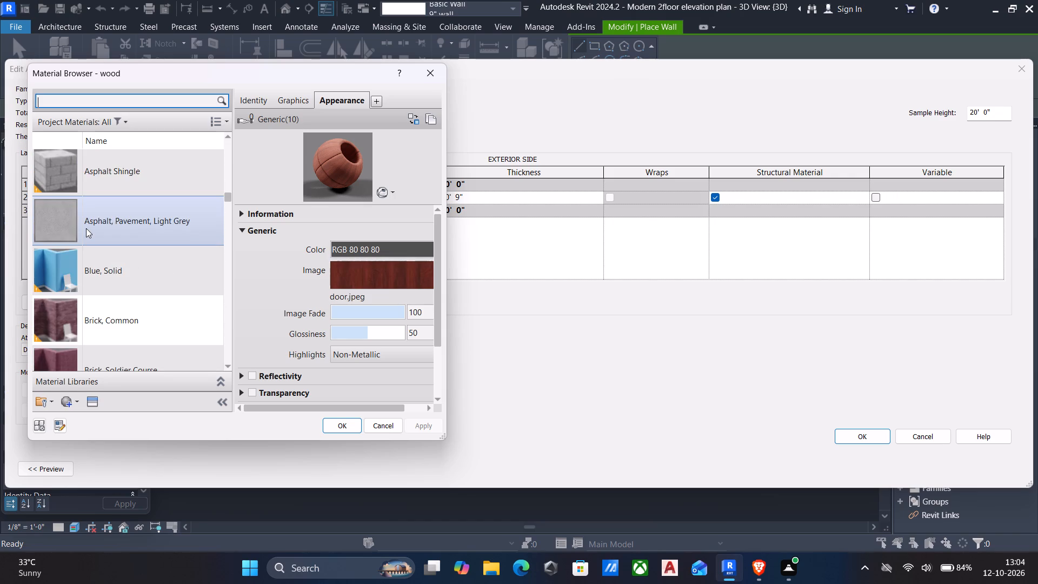
pyautogui.scroll(-3, 86, 228)
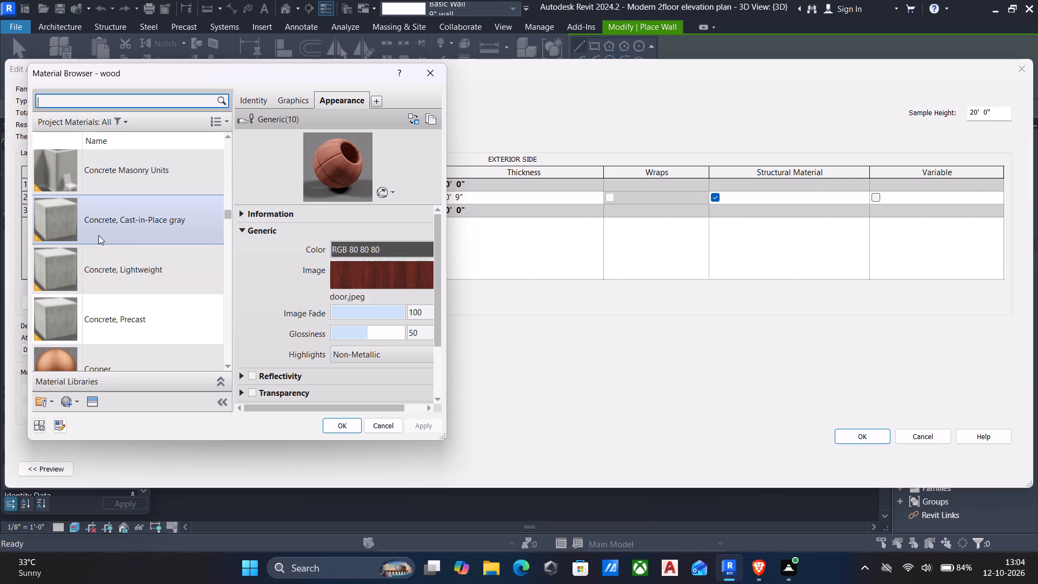
pyautogui.scroll(-2, 170, 260)
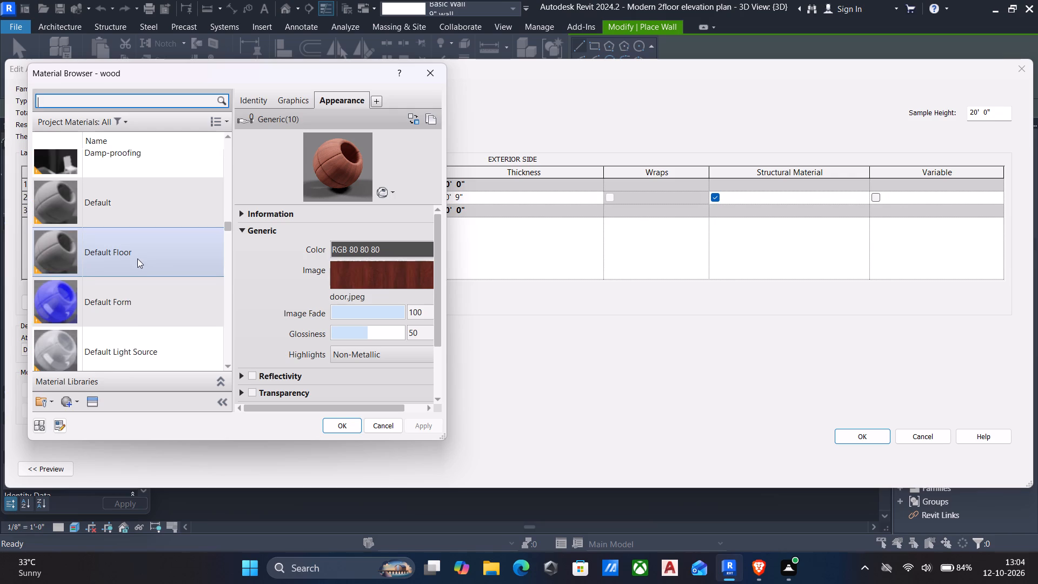
pyautogui.scroll(-4, 137, 258)
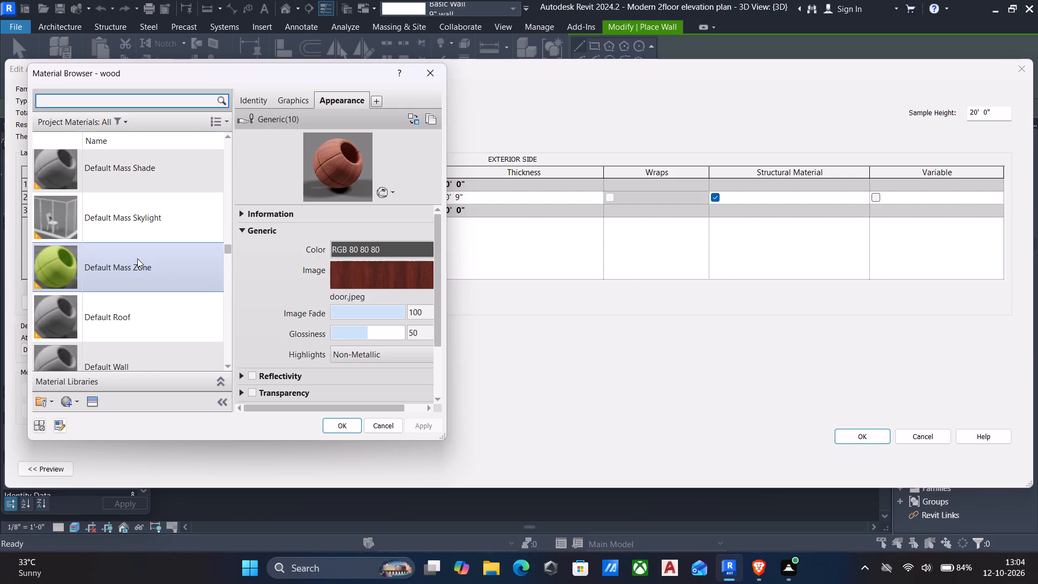
pyautogui.scroll(-3, 137, 258)
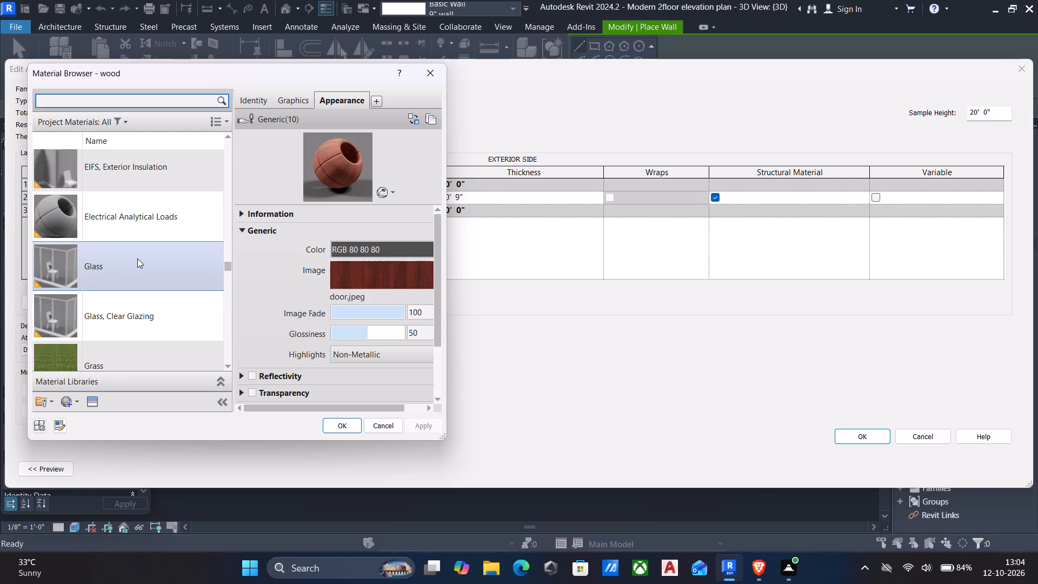
pyautogui.scroll(-1, 131, 218)
pyautogui.scroll(-1, 77, 294)
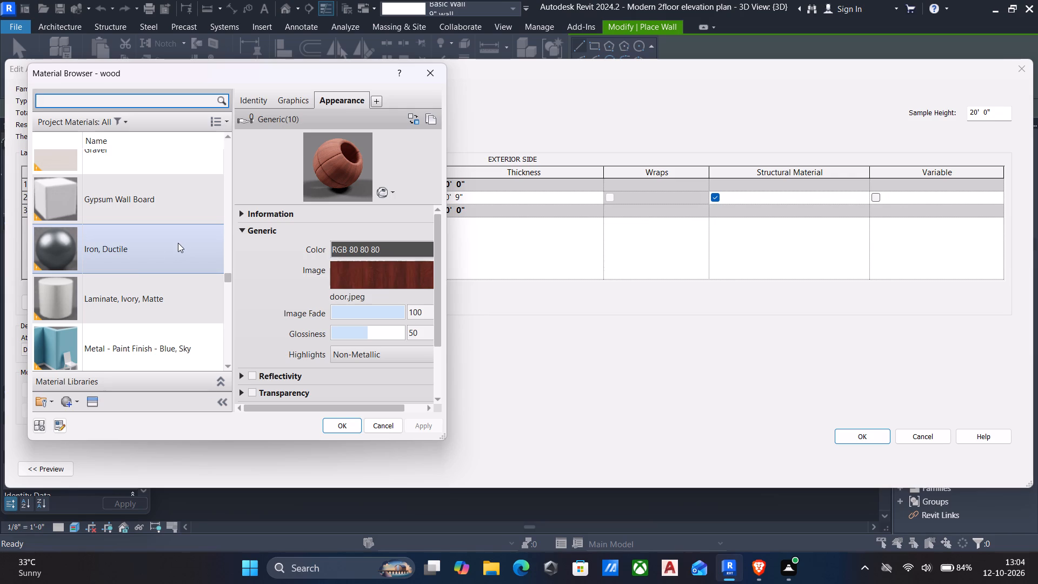
pyautogui.click(122, 299)
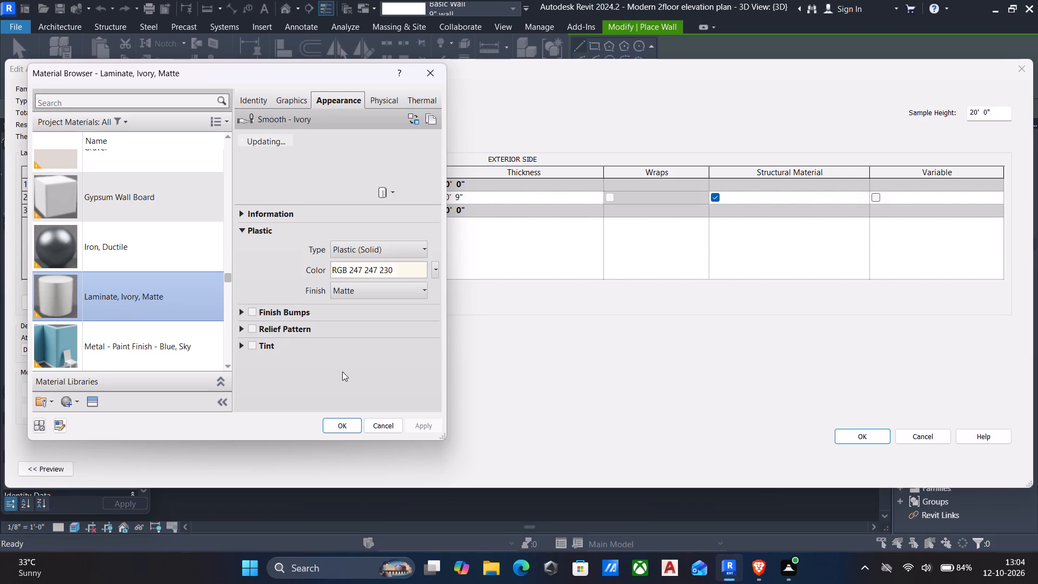
pyautogui.click(335, 427)
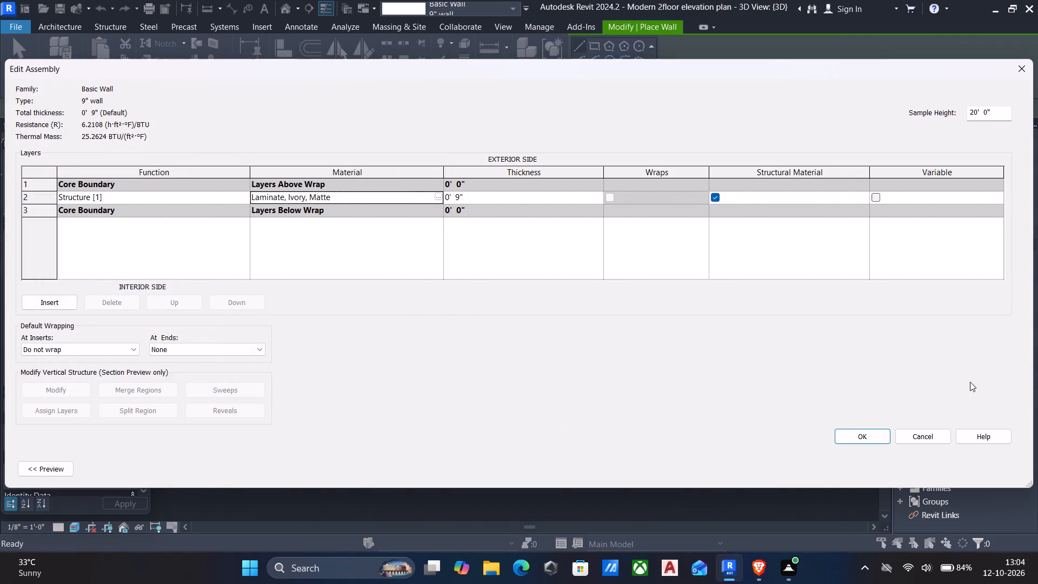
pyautogui.click(866, 436)
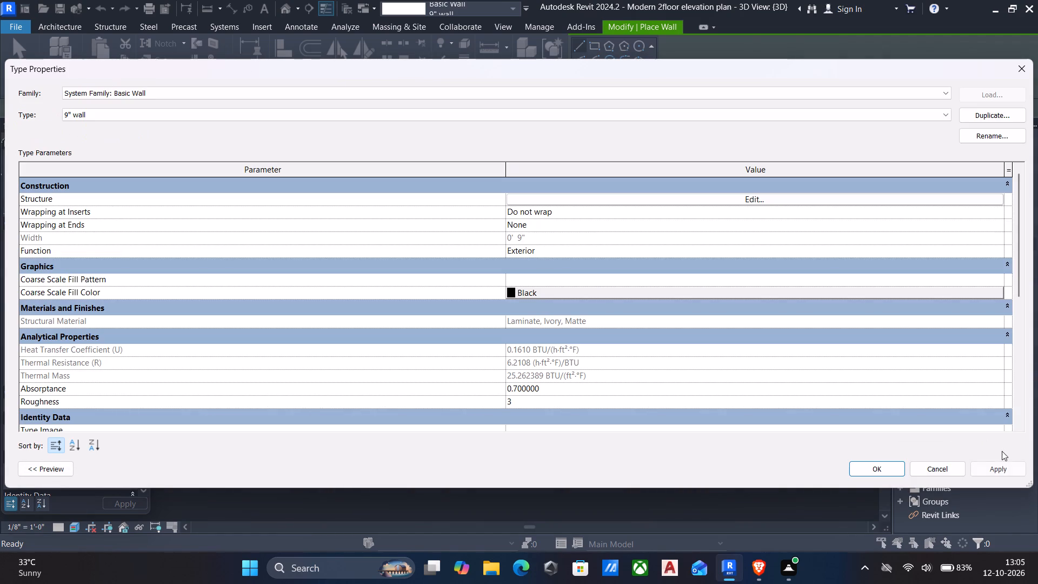
pyautogui.click(999, 466)
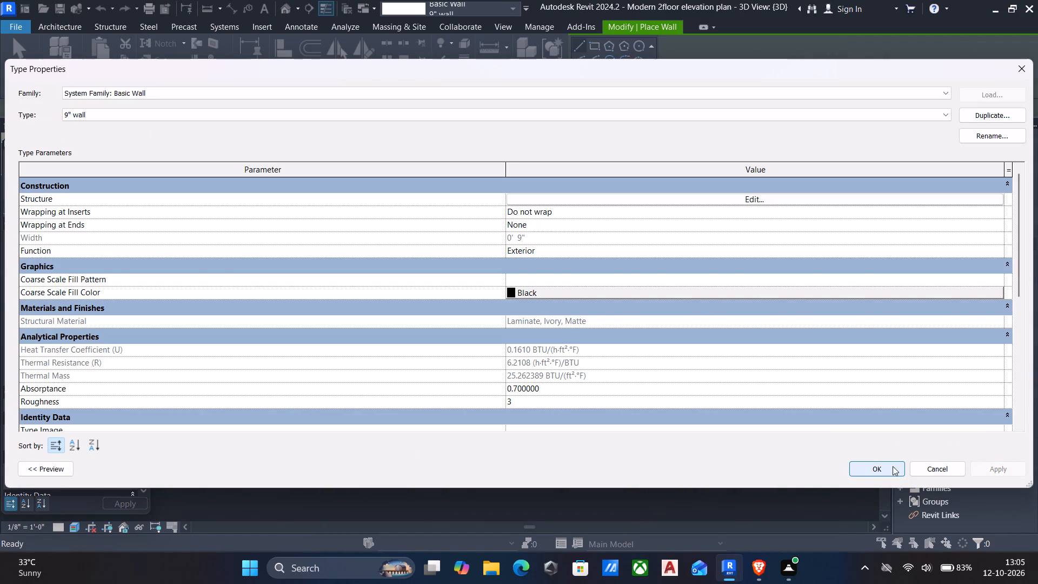
pyautogui.click(887, 467)
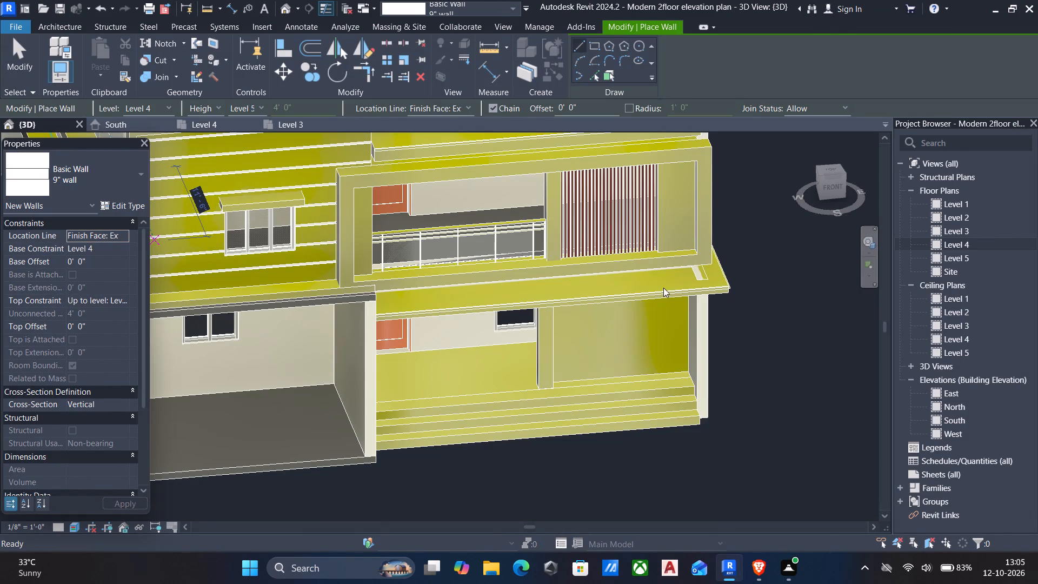
pyautogui.press('Escape')
# Open the in-place facade model for editing and apply Laminate, Ivory, Matte to the porch and balcony column extrusions.
pyautogui.click(548, 326)
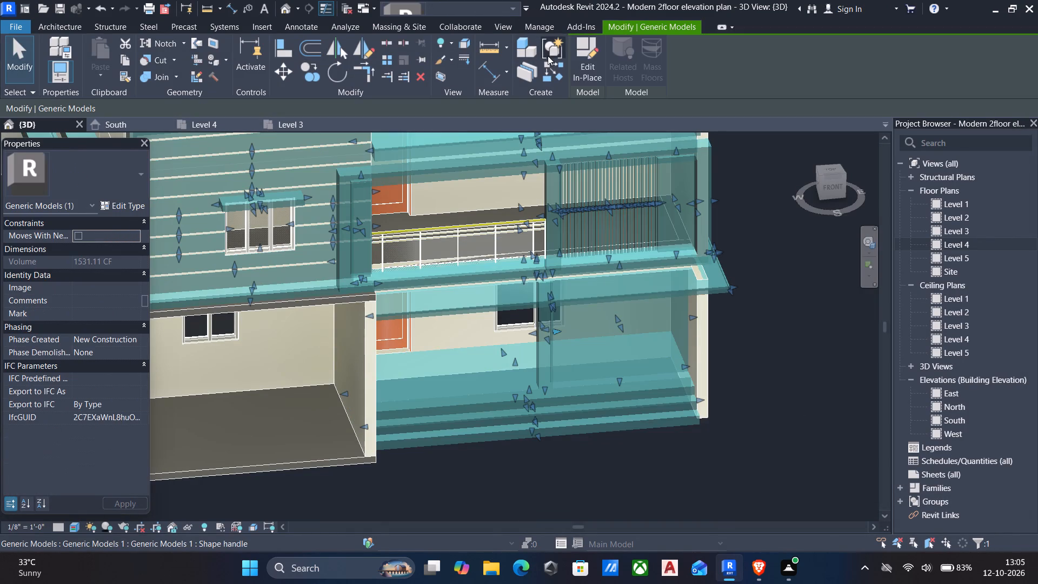
pyautogui.click(583, 55)
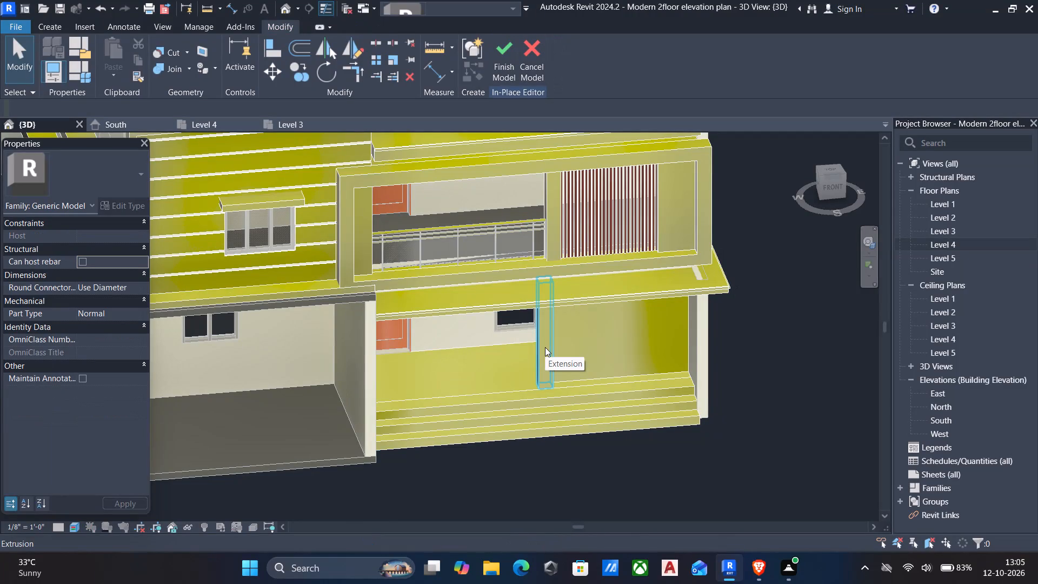
pyautogui.click(545, 347)
pyautogui.keyDown('ctrl'); pyautogui.click(549, 214); pyautogui.keyUp('ctrl')
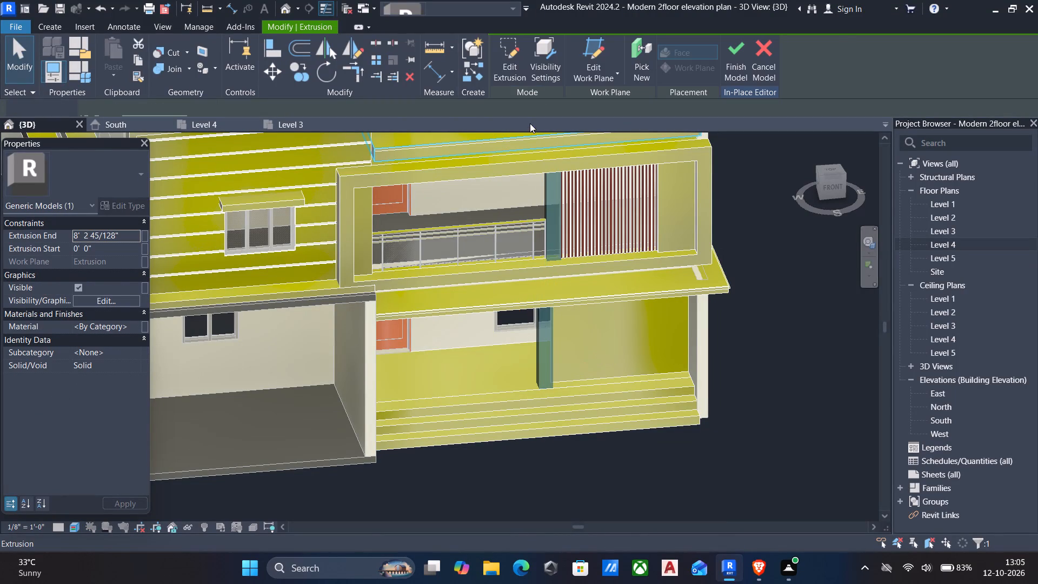
pyautogui.click(133, 324)
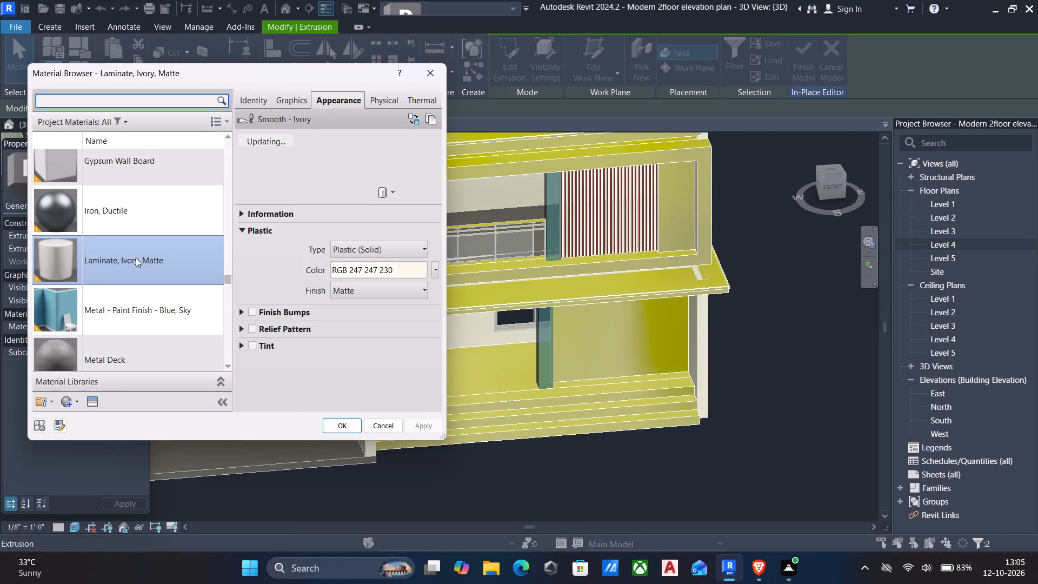
pyautogui.click(341, 426)
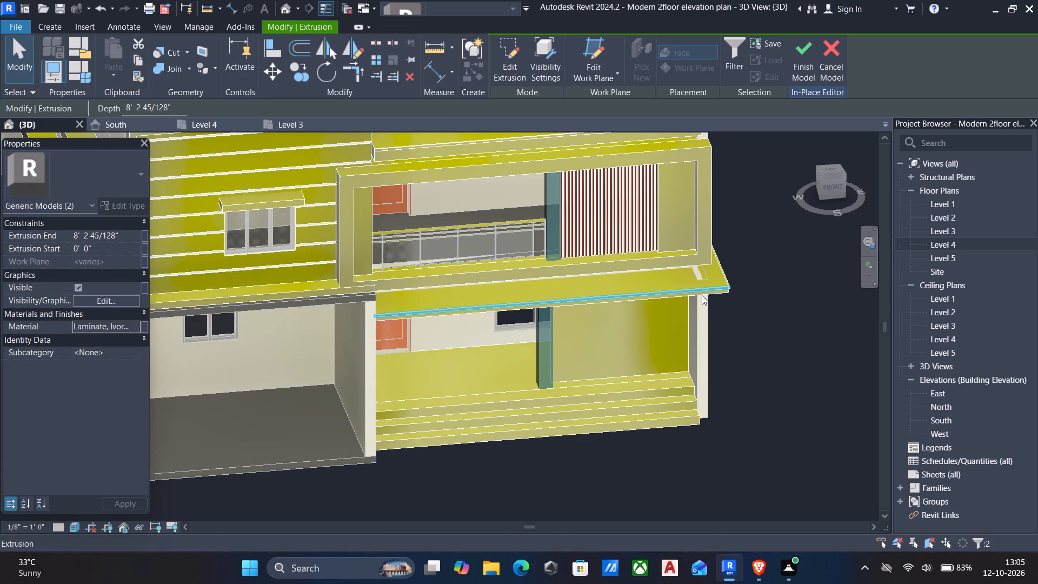
# Apply Laminate, Ivory, Matte to the sloping canopy extrusion above the porch and finish the in-place model.
pyautogui.scroll(5, 680, 298)
pyautogui.scroll(3, 618, 300)
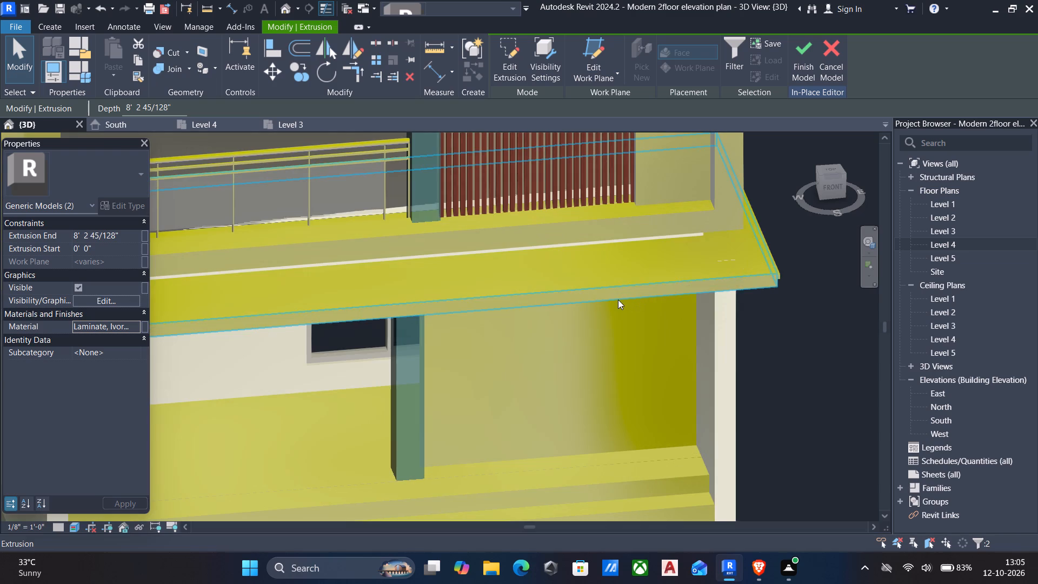
pyautogui.click(618, 300)
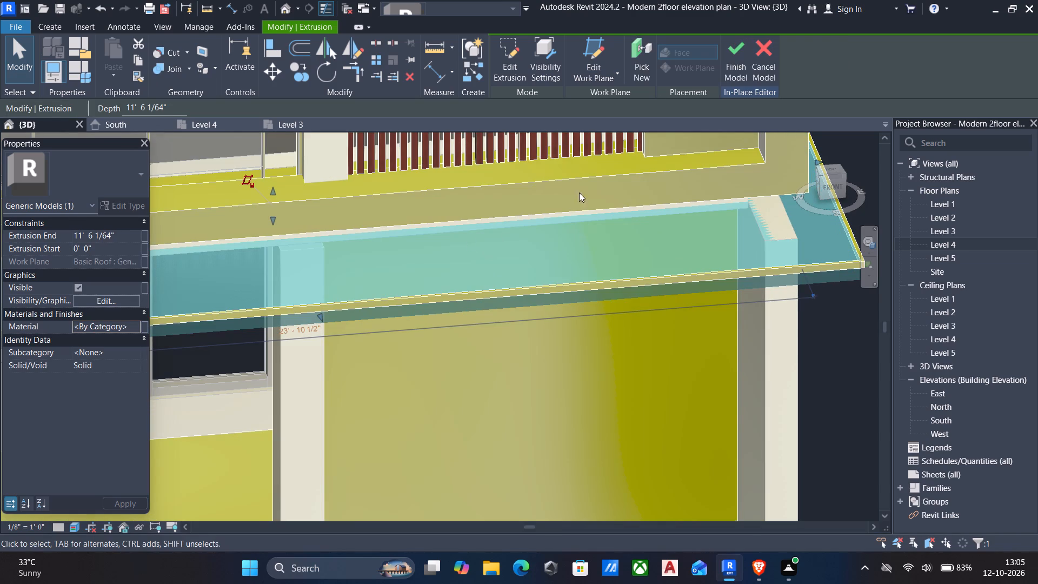
pyautogui.click(137, 324)
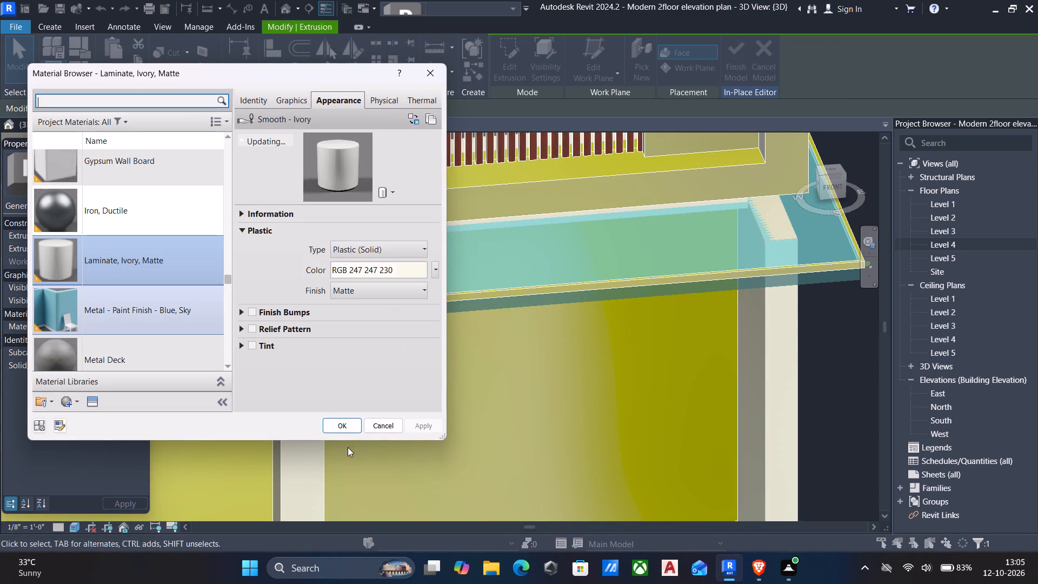
pyautogui.click(337, 424)
pyautogui.scroll(-5, 645, 274)
pyautogui.press('Escape')
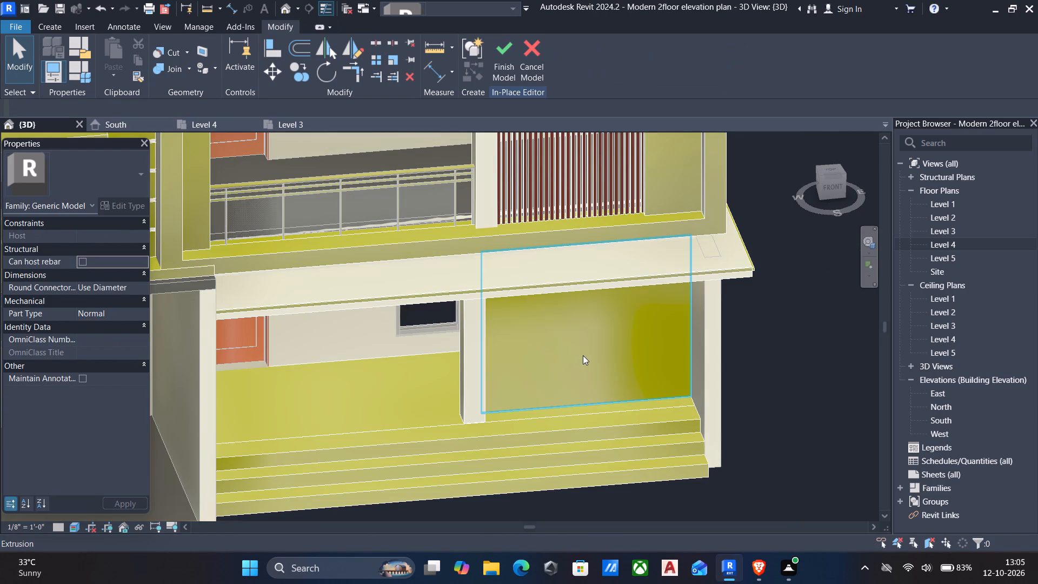
pyautogui.scroll(-5, 562, 341)
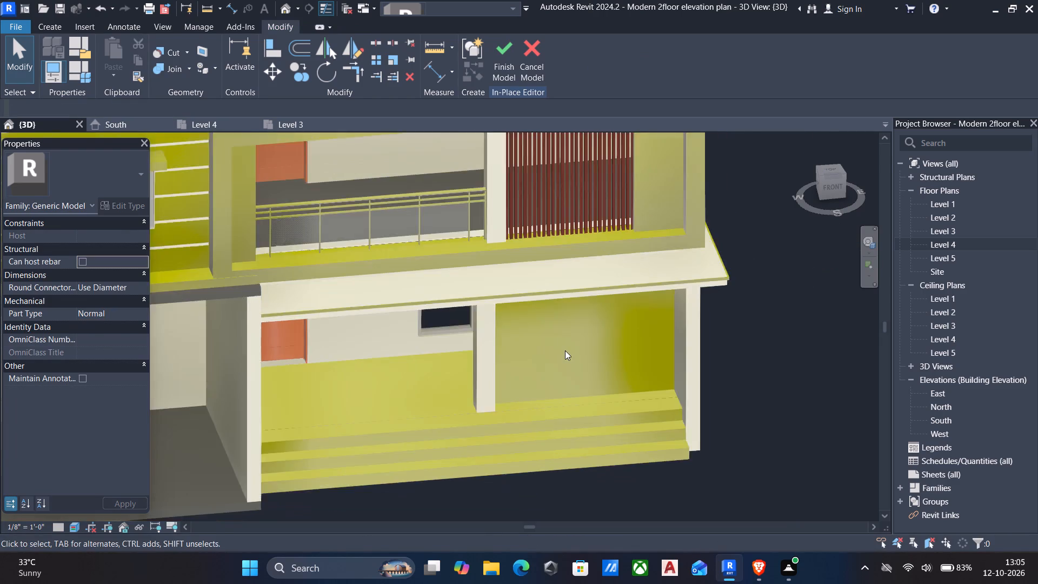
pyautogui.scroll(-1, 565, 350)
pyautogui.scroll(5, 302, 335)
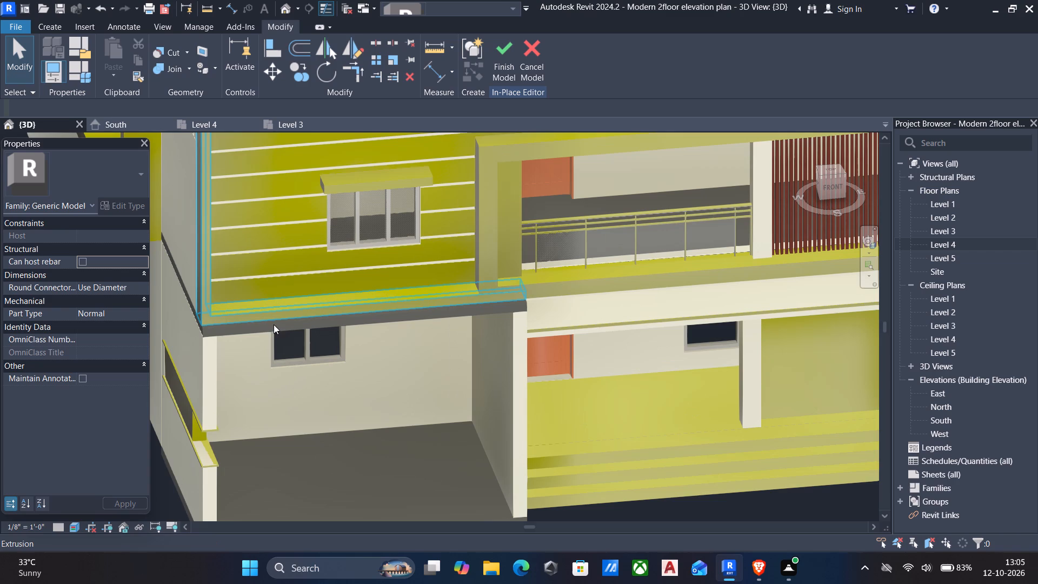
pyautogui.click(225, 336)
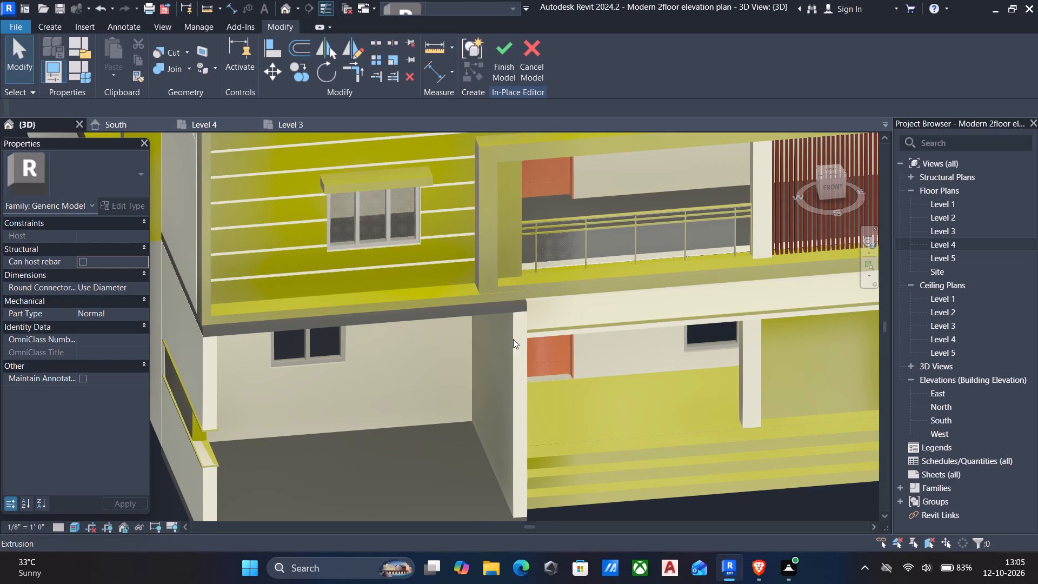
pyautogui.click(504, 47)
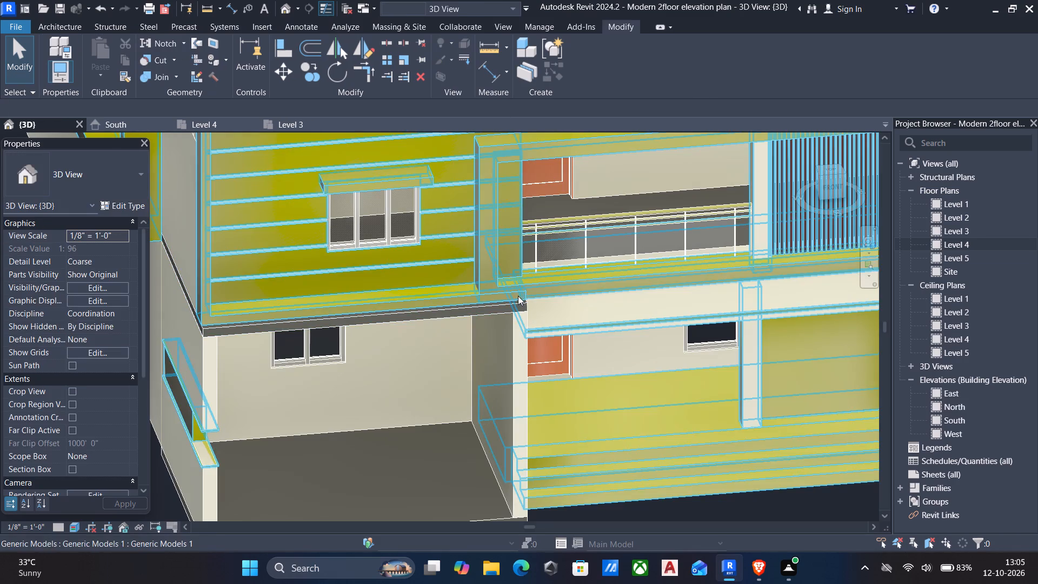
# Set the structure layer material of the Generic - 12" roof type to Laminate, Ivory, Matte.
pyautogui.click(214, 334)
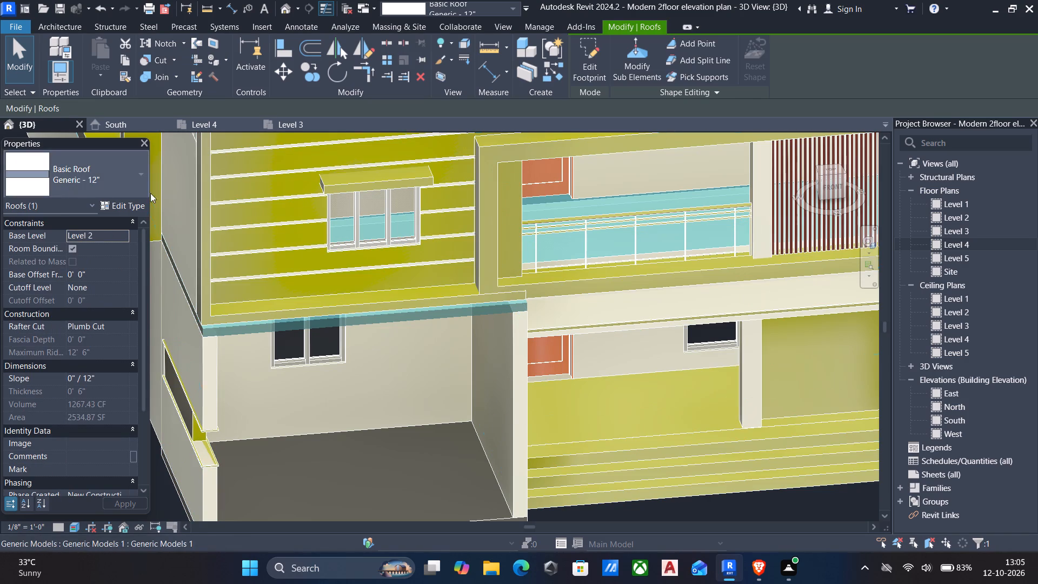
pyautogui.click(114, 205)
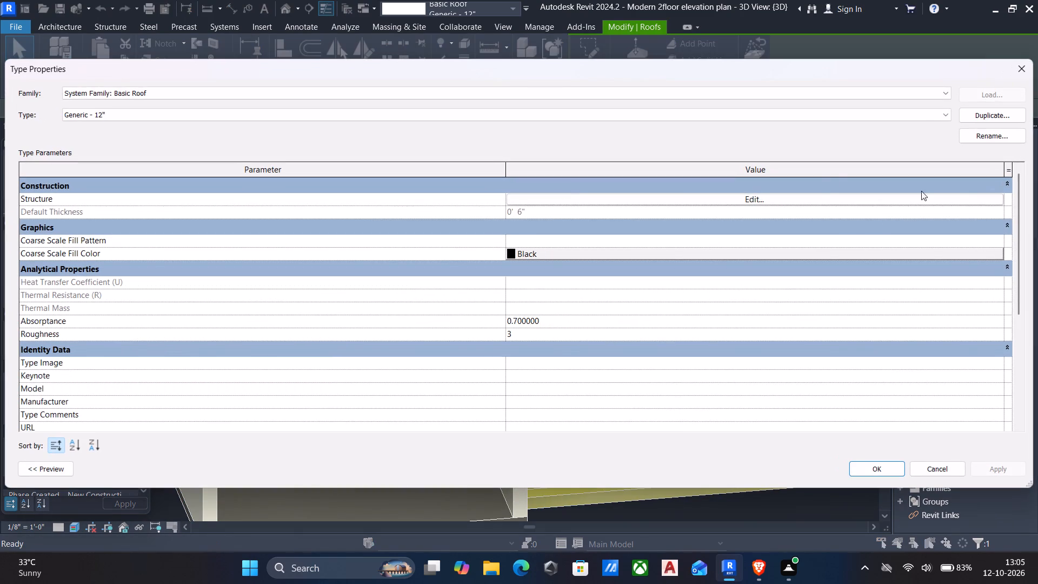
pyautogui.click(753, 193)
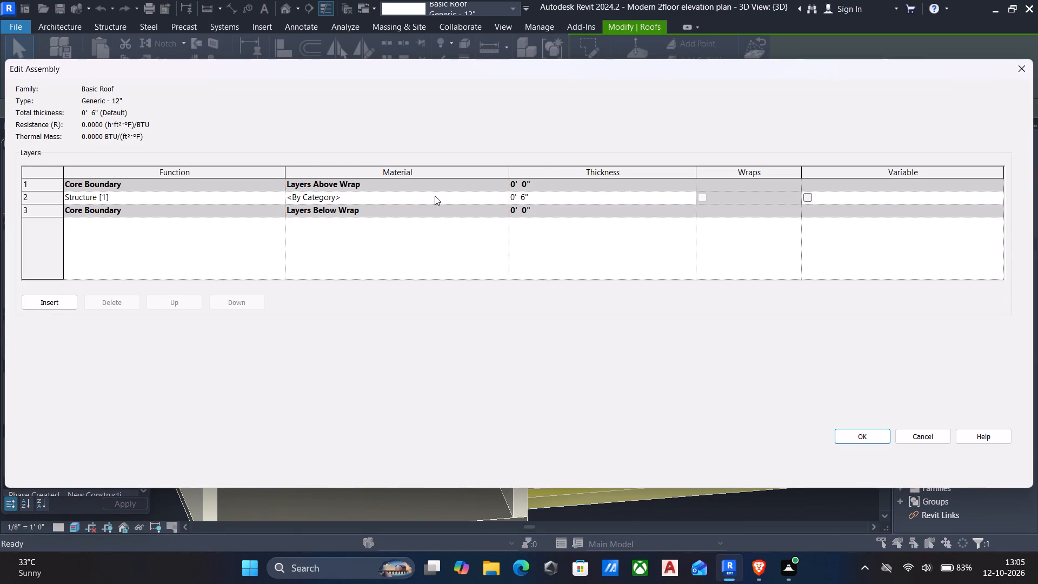
pyautogui.click(502, 197)
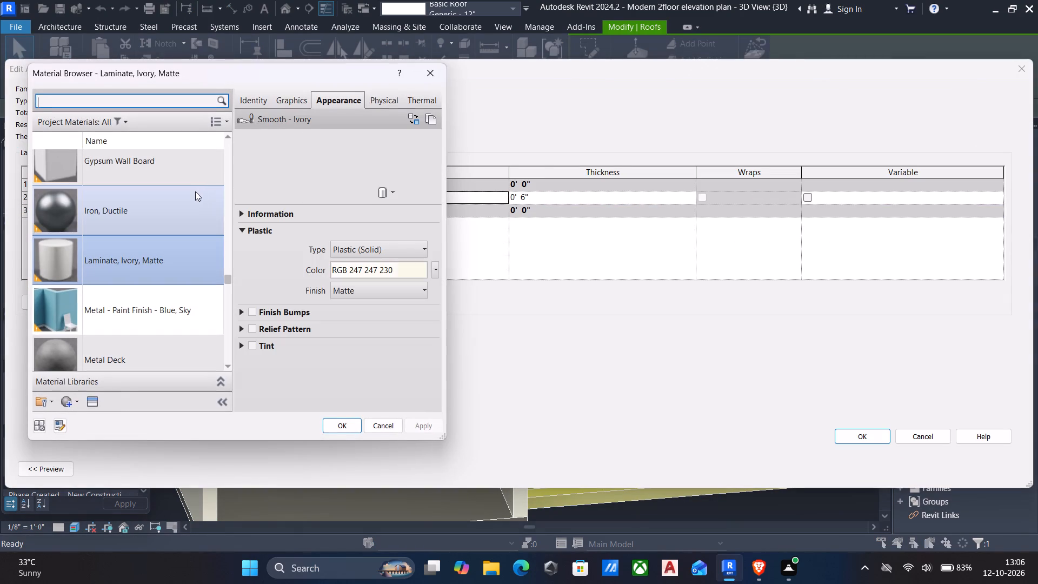
pyautogui.click(330, 424)
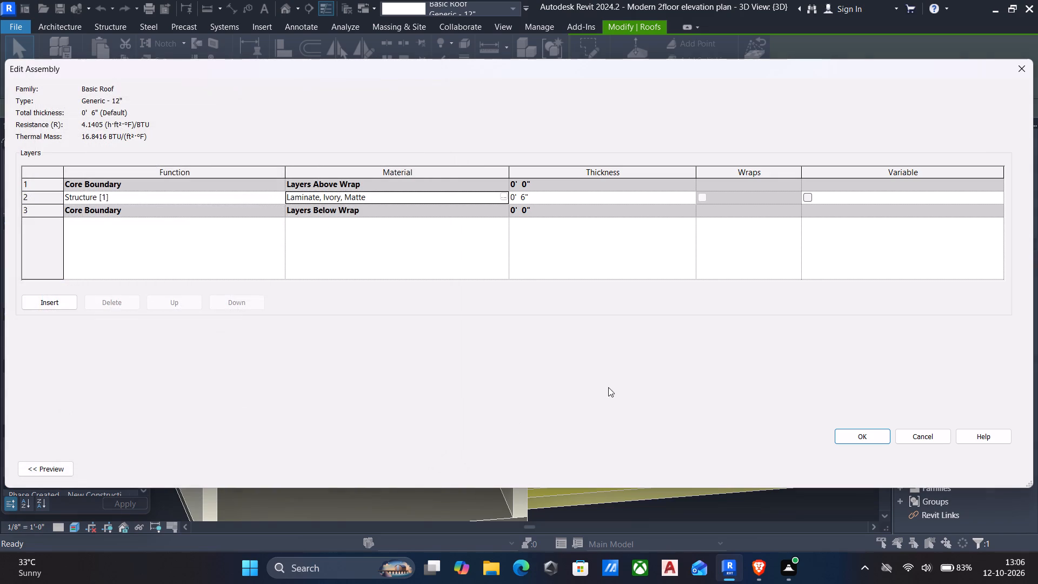
pyautogui.click(870, 433)
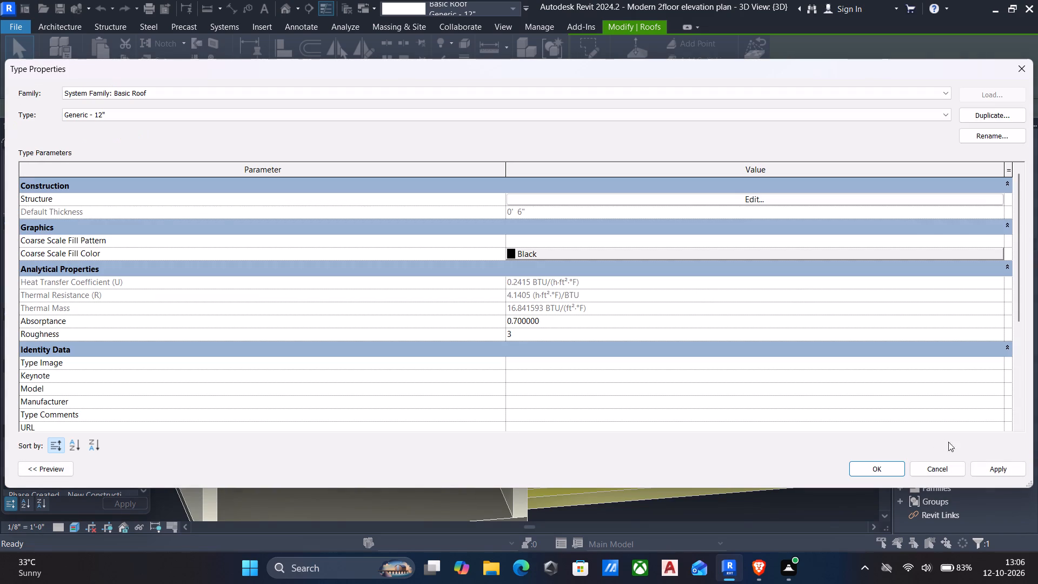
pyautogui.click(995, 469)
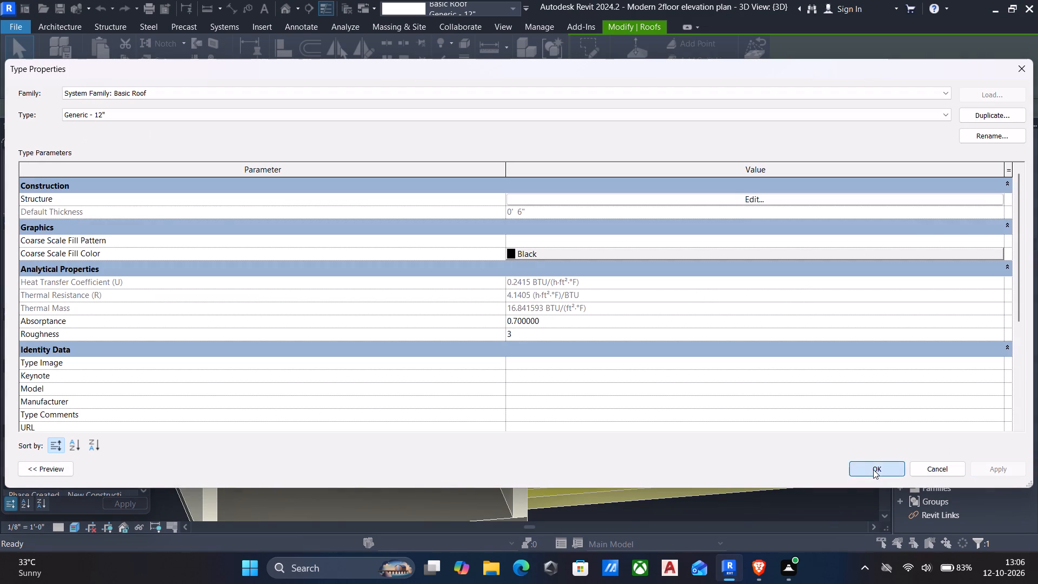
pyautogui.click(873, 469)
pyautogui.press('Escape')
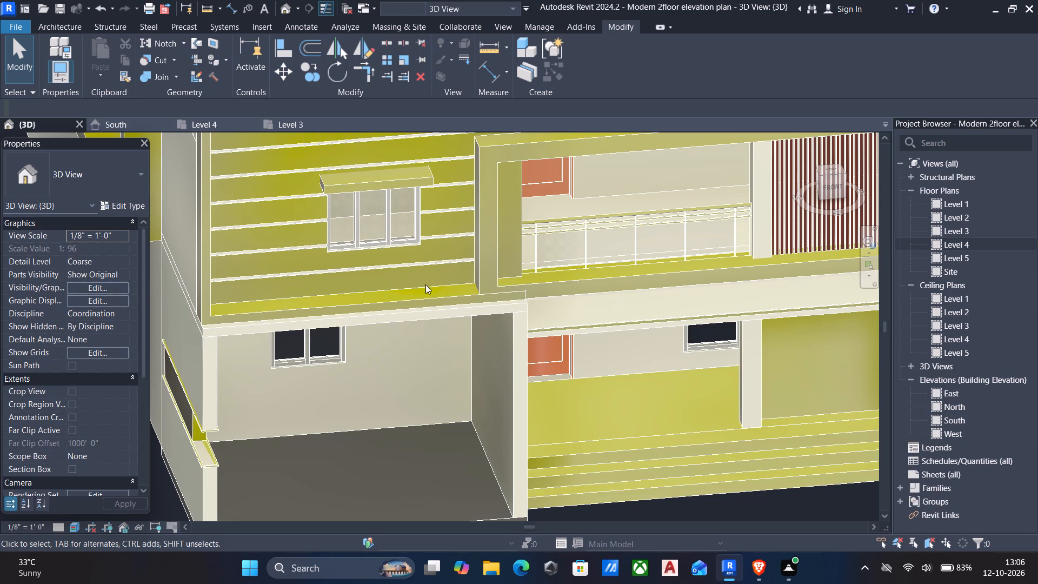
# Open the in-place facade model for editing and apply Gypsum Wall Board to the 1' 6" deep border extrusion around the horizontally slatted upper wall.
pyautogui.click(362, 298)
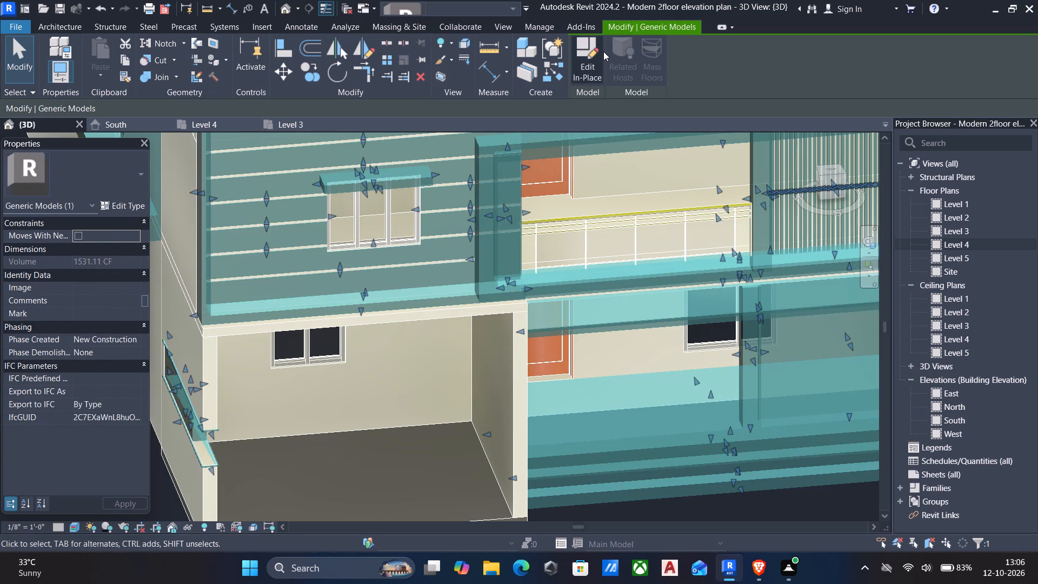
pyautogui.click(584, 54)
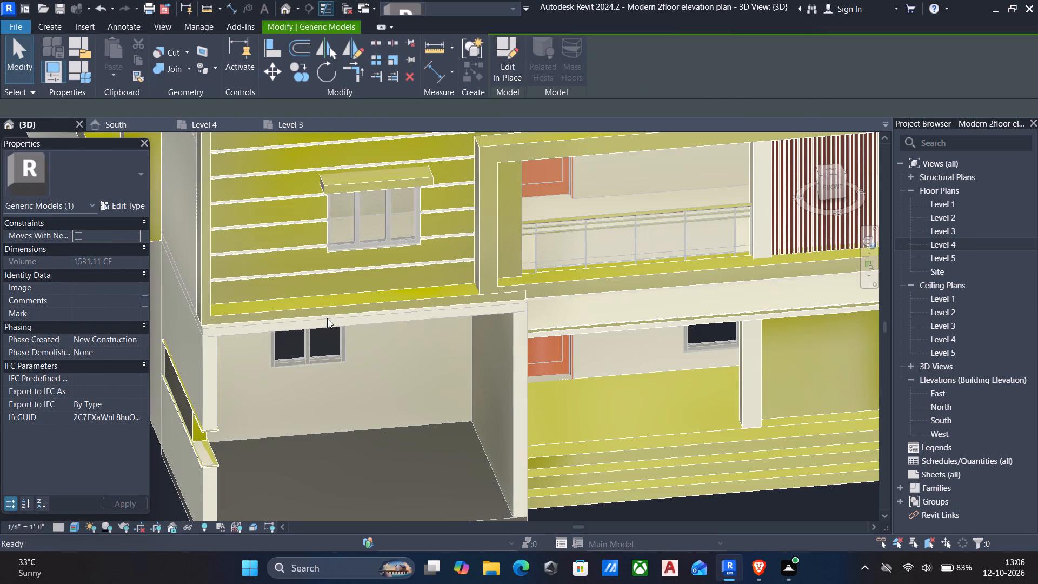
pyautogui.click(305, 314)
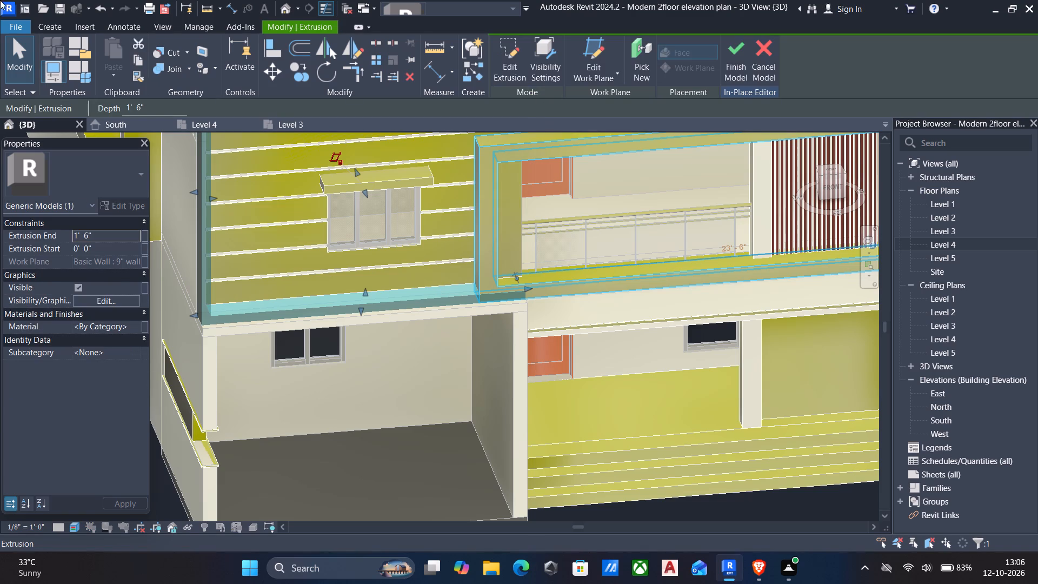
pyautogui.click(134, 323)
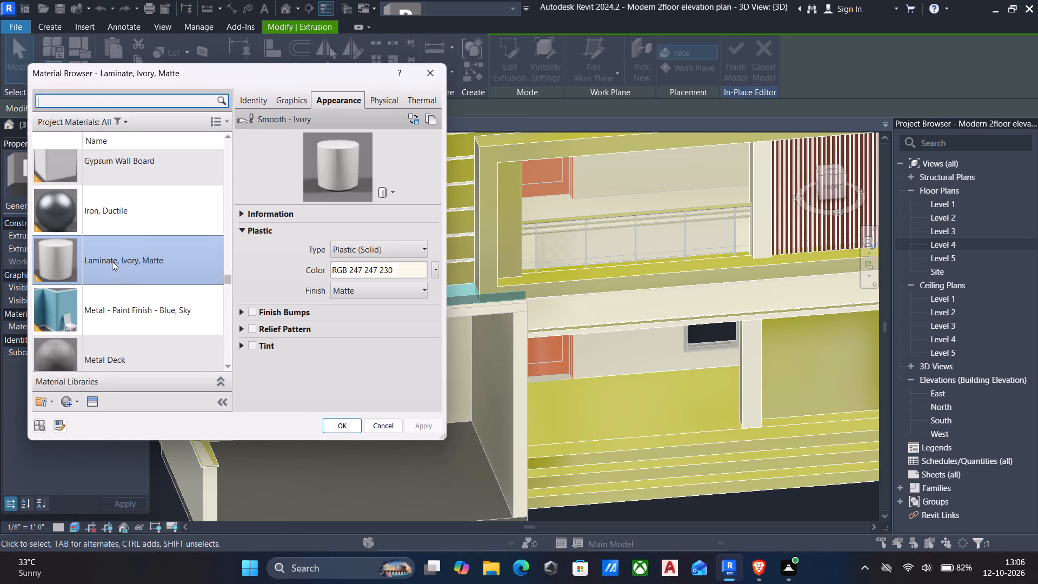
pyautogui.click(115, 176)
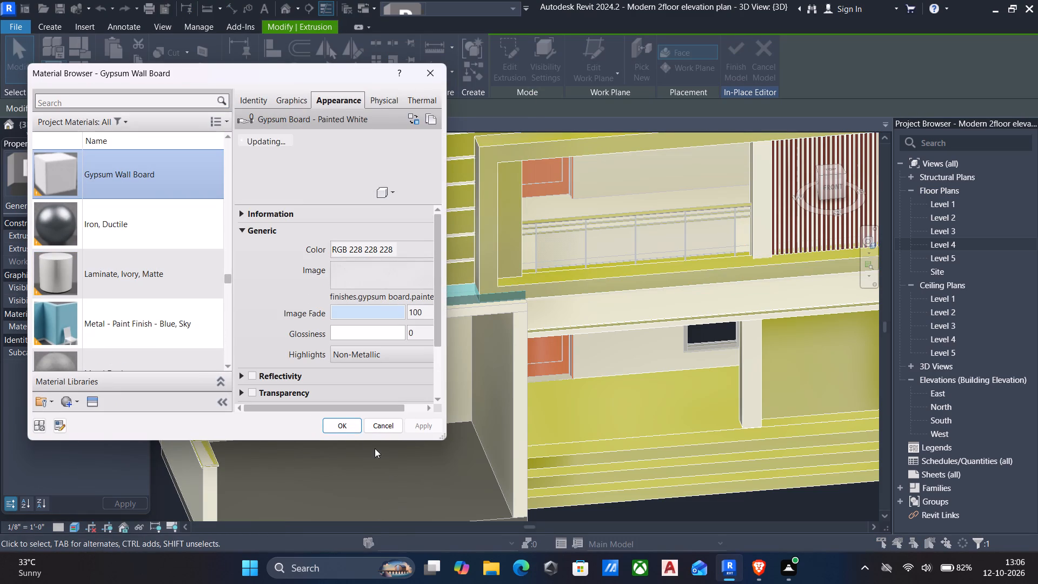
pyautogui.click(345, 428)
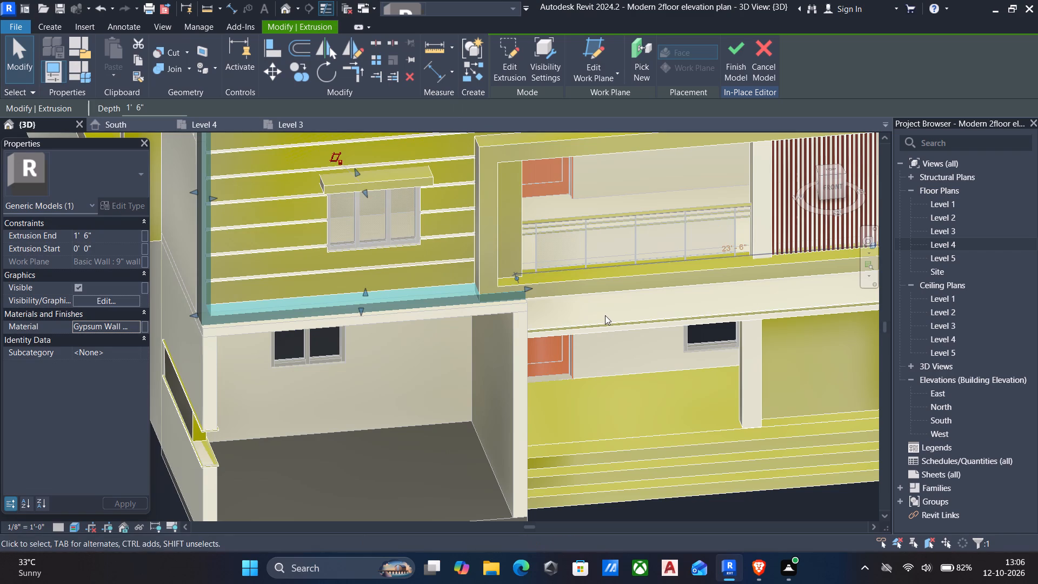
pyautogui.press('Escape')
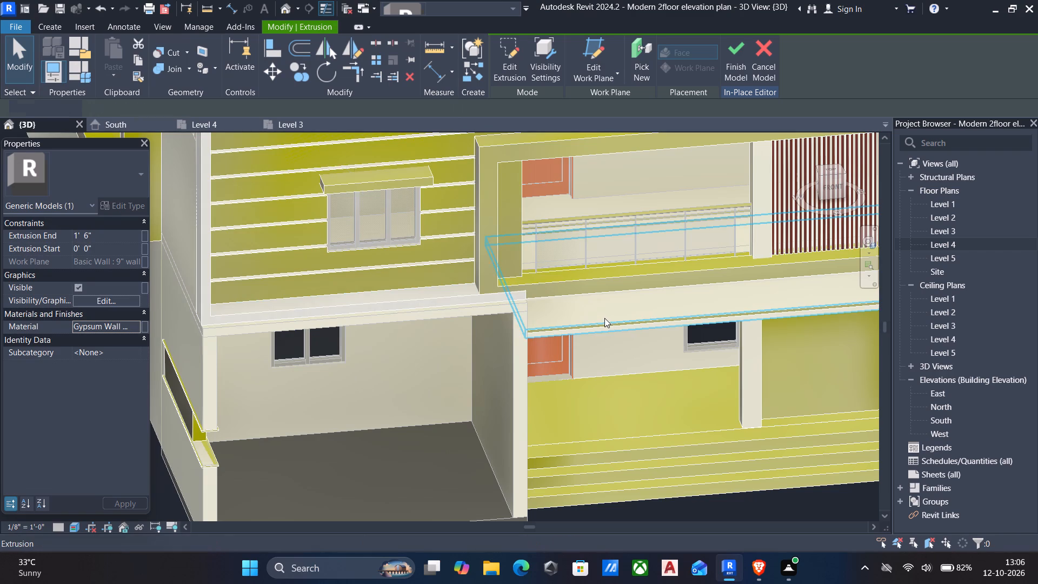
# For the extrusion inside the ground-floor side wall opening, search the project materials for "door" and browse the full list for a suitable finish.
pyautogui.scroll(-3, 602, 325)
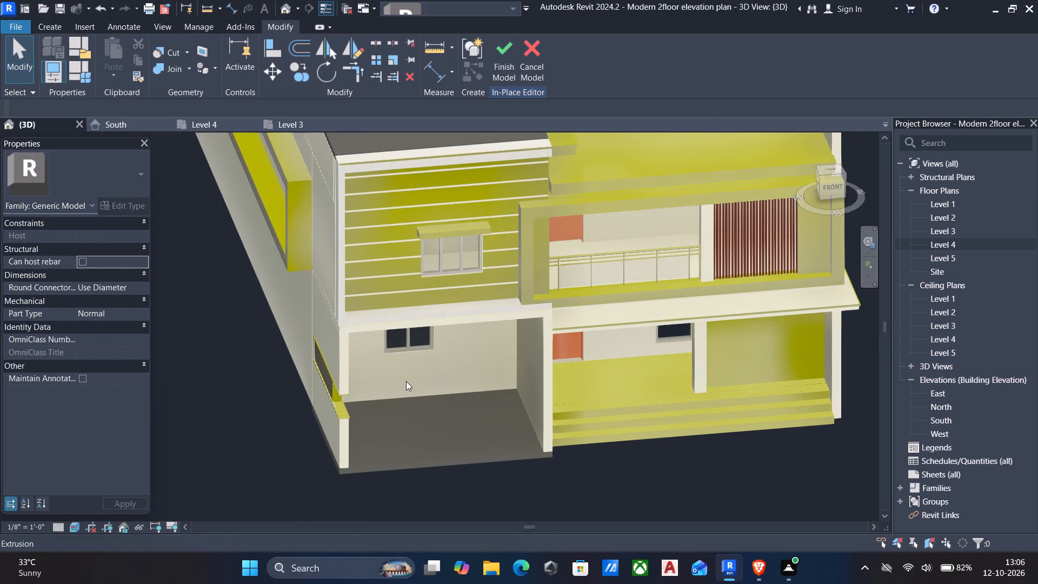
pyautogui.scroll(4, 336, 400)
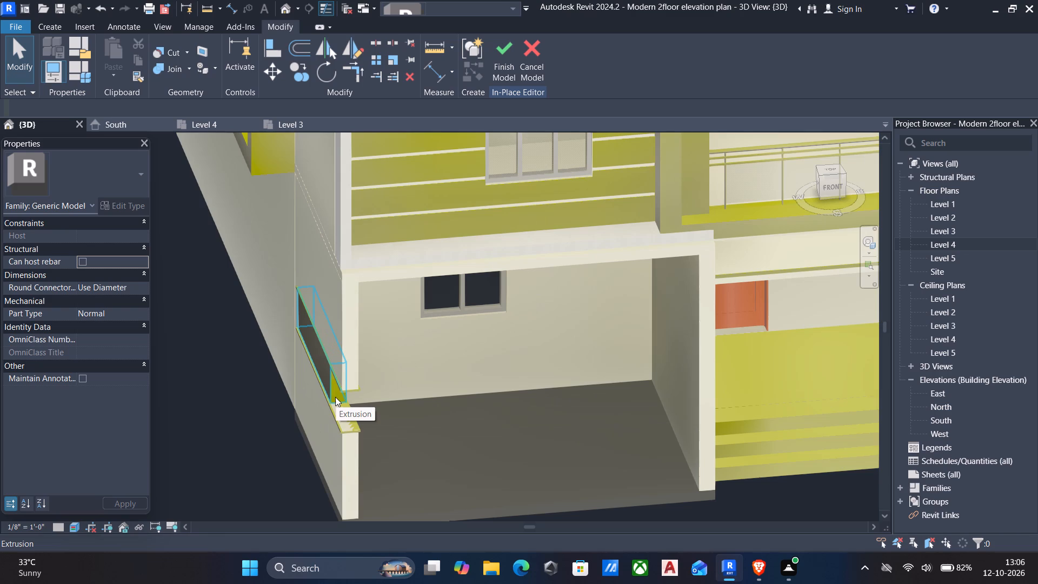
pyautogui.click(330, 396)
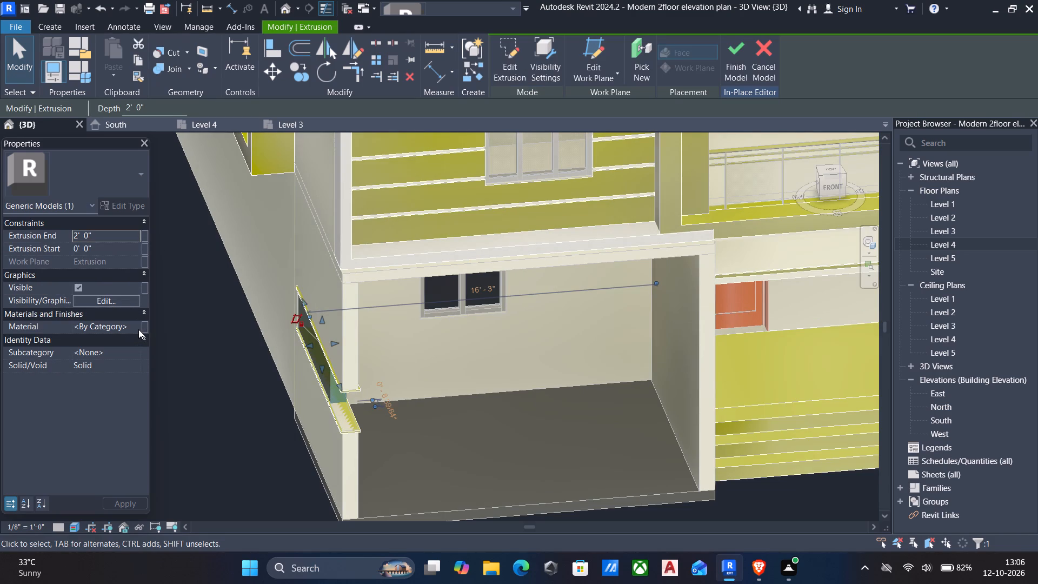
pyautogui.click(138, 328)
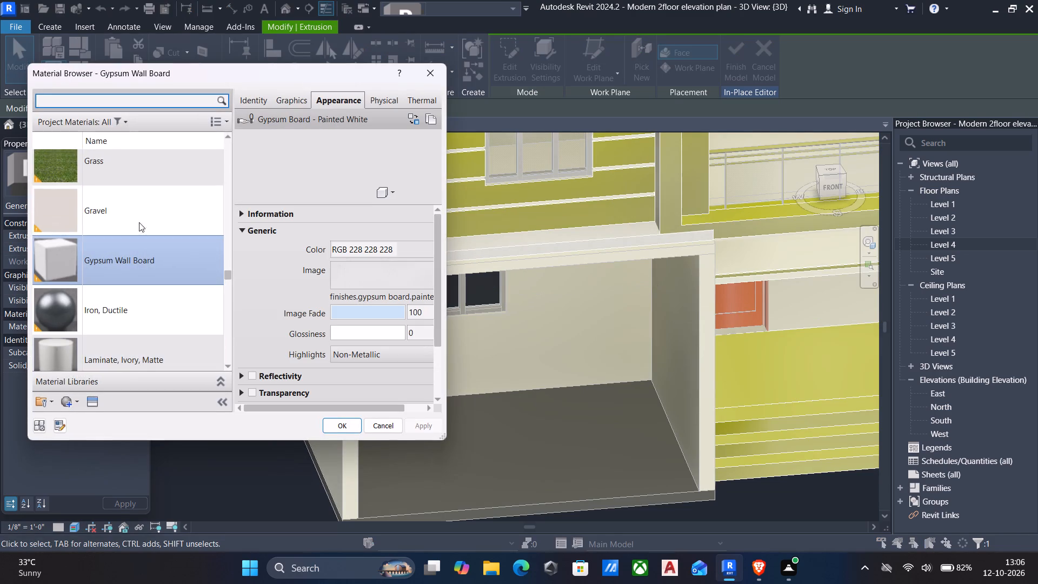
pyautogui.click(92, 103)
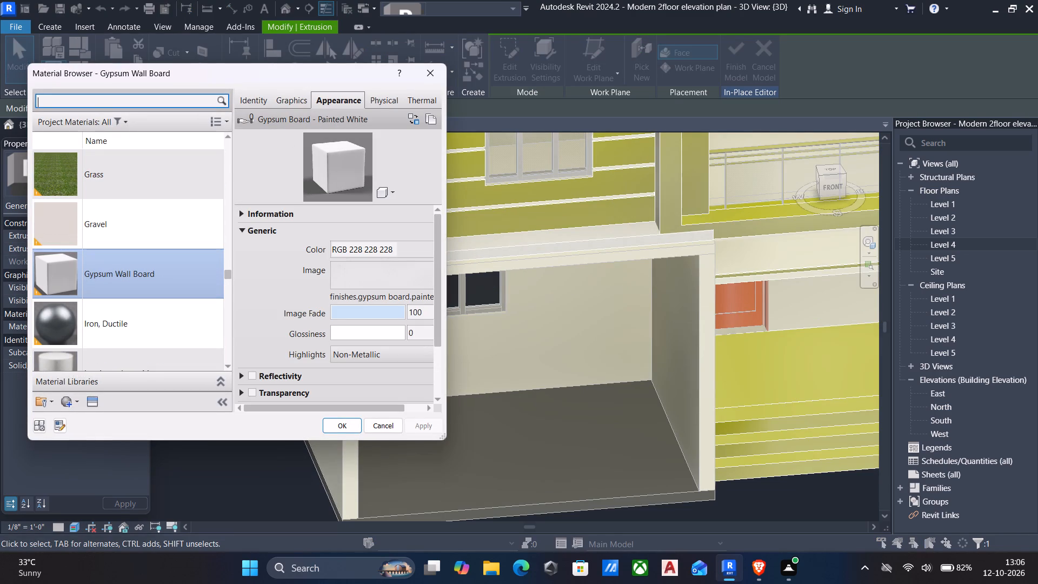
pyautogui.write('door')
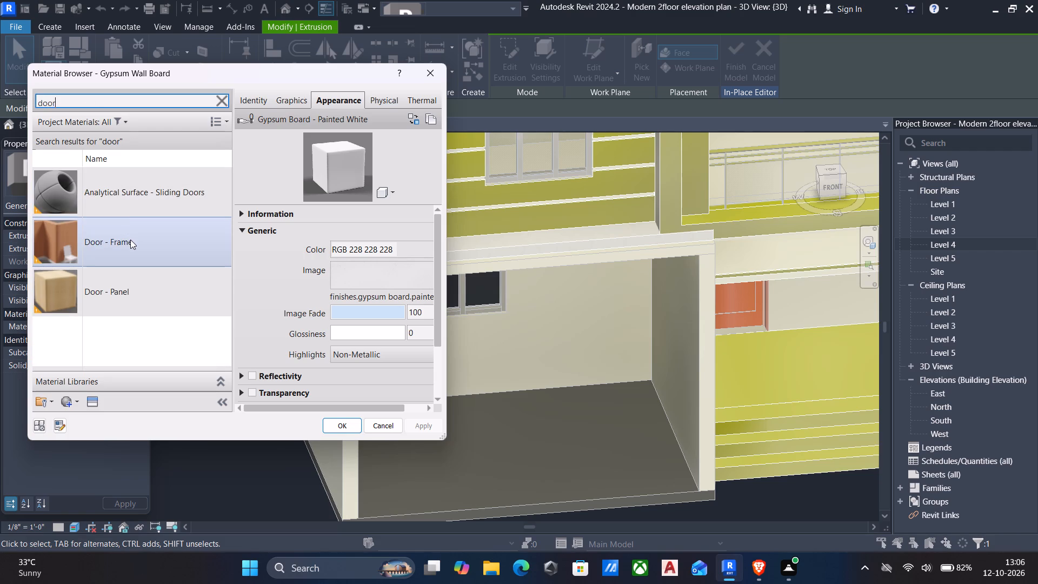
pyautogui.click(130, 240)
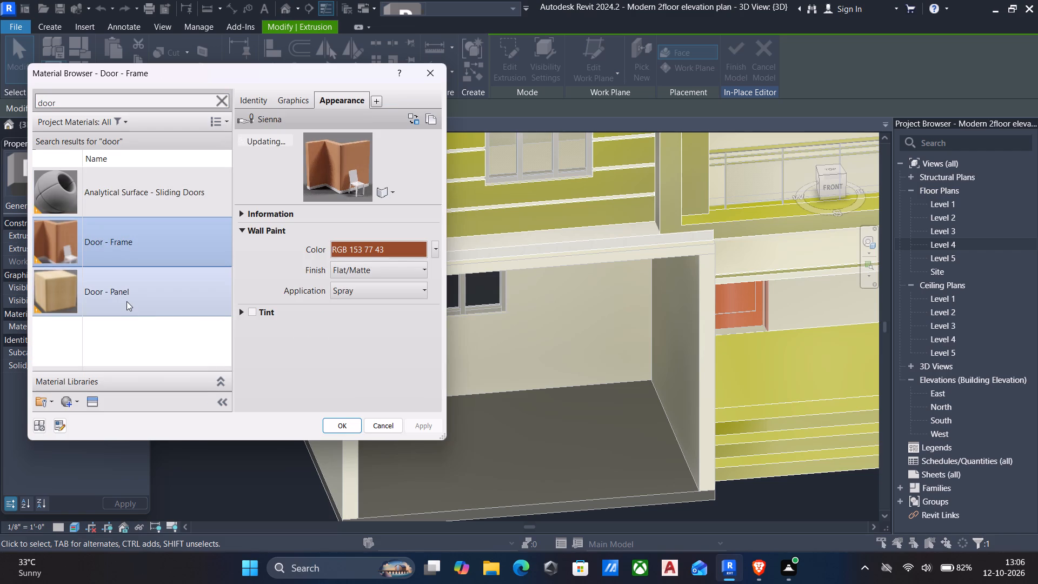
pyautogui.click(127, 301)
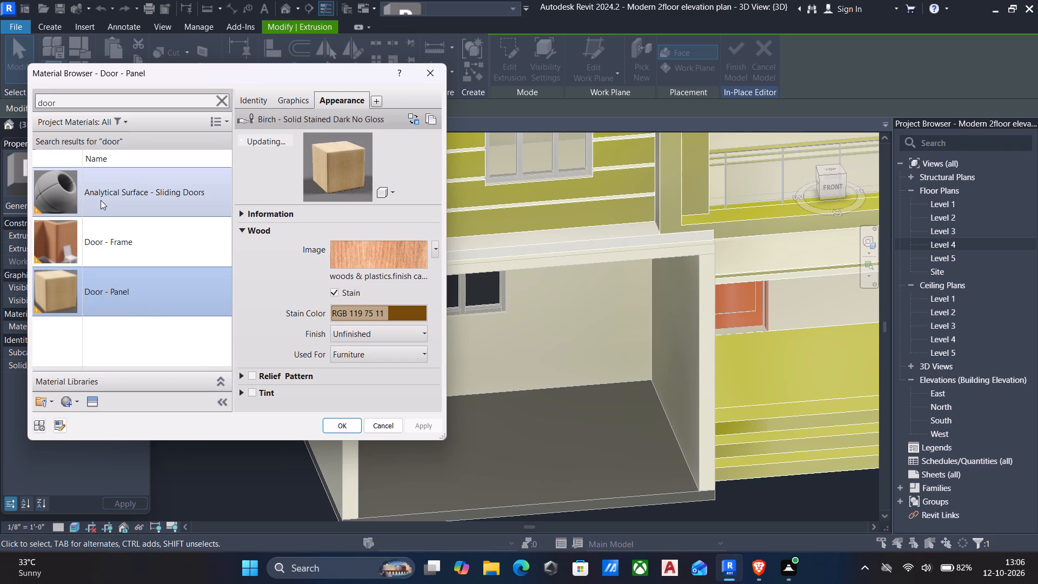
pyautogui.scroll(5, 101, 201)
pyautogui.click(101, 201)
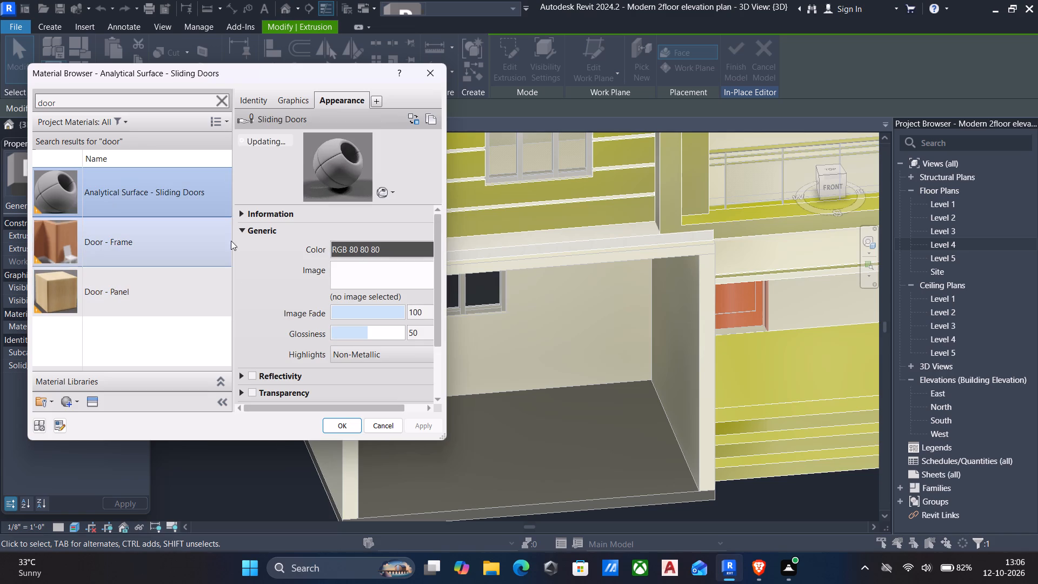
pyautogui.click(230, 101)
pyautogui.click(221, 102)
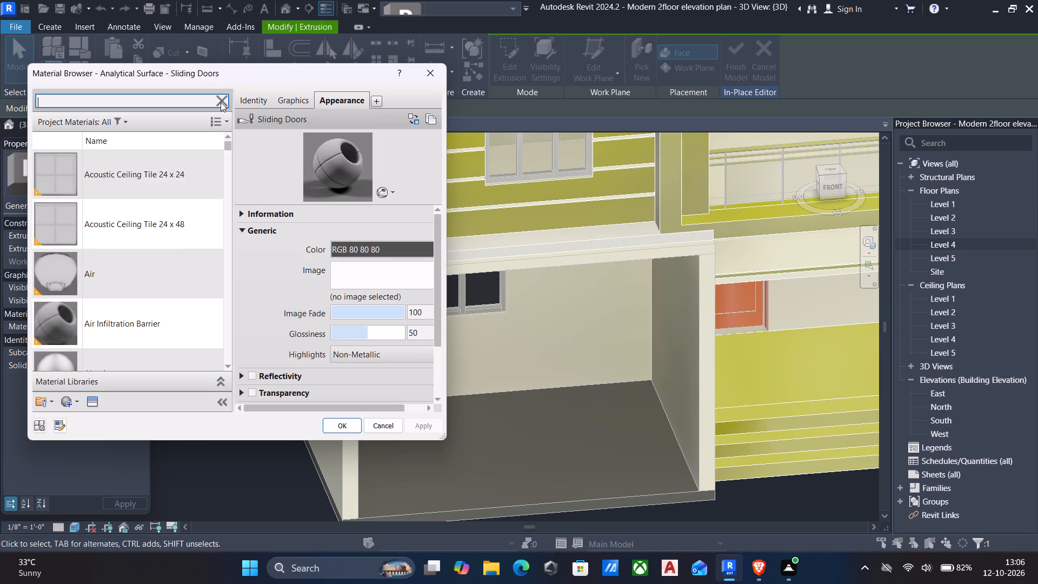
pyautogui.click(147, 103)
pyautogui.scroll(-8, 180, 223)
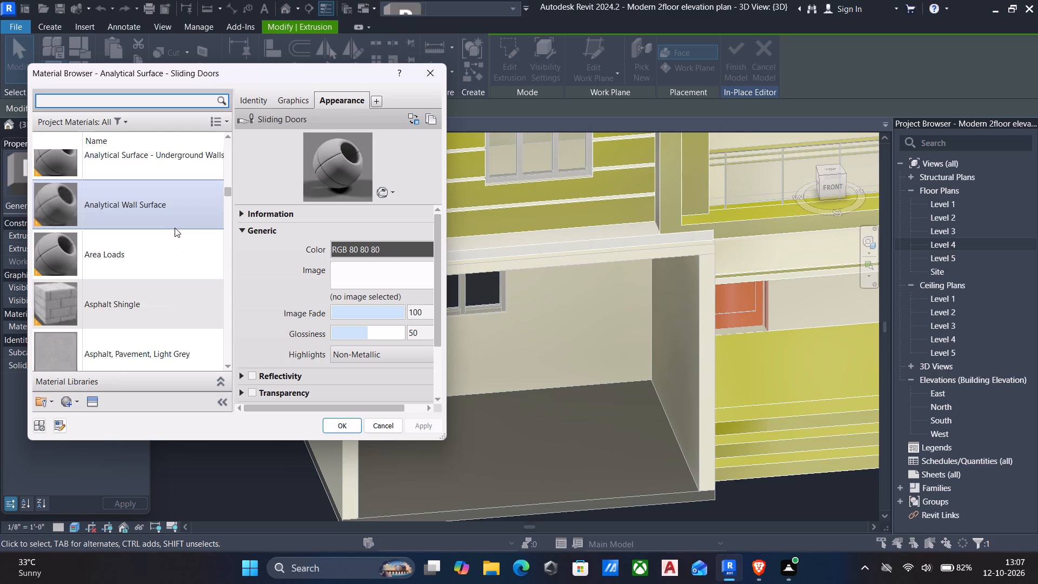
pyautogui.scroll(-4, 175, 228)
pyautogui.scroll(2, 175, 236)
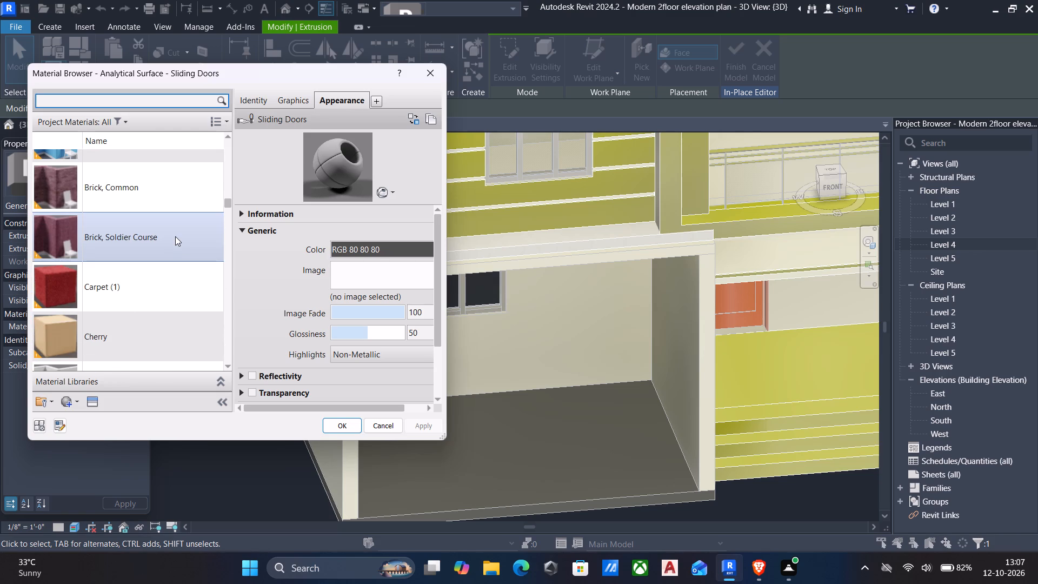
pyautogui.scroll(-5, 175, 236)
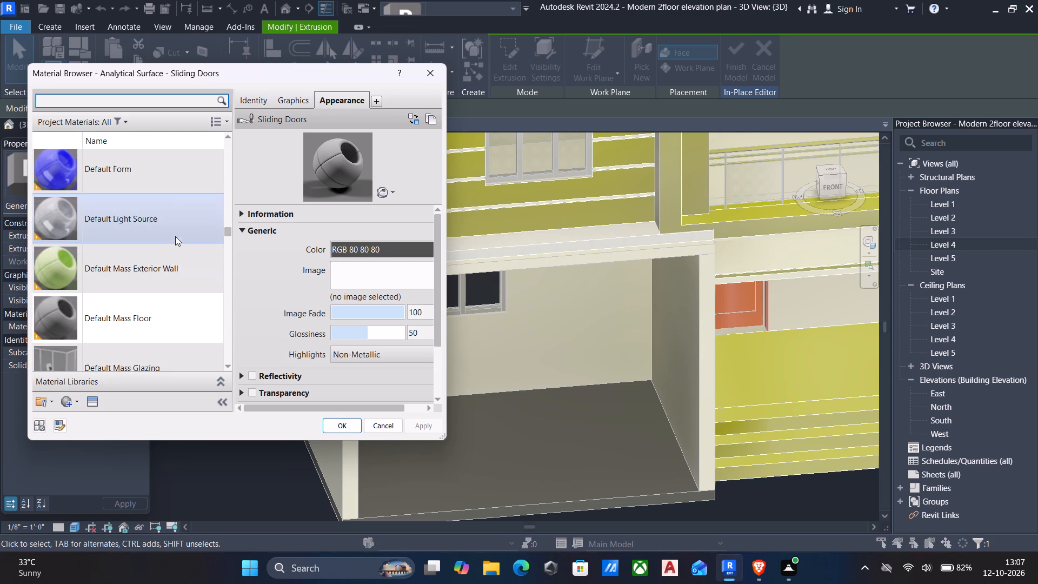
pyautogui.scroll(-4, 175, 239)
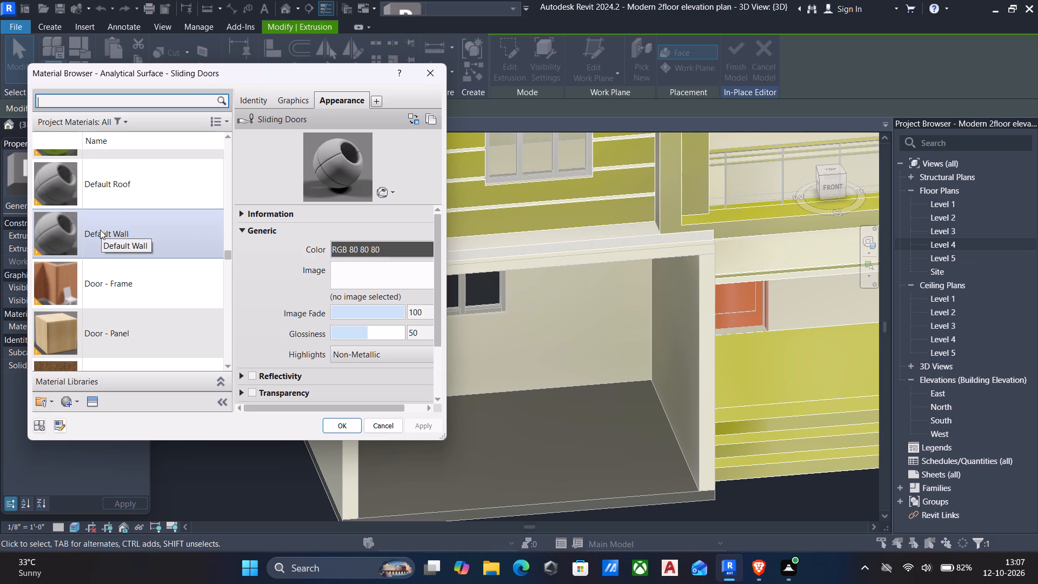
pyautogui.scroll(-3, 101, 254)
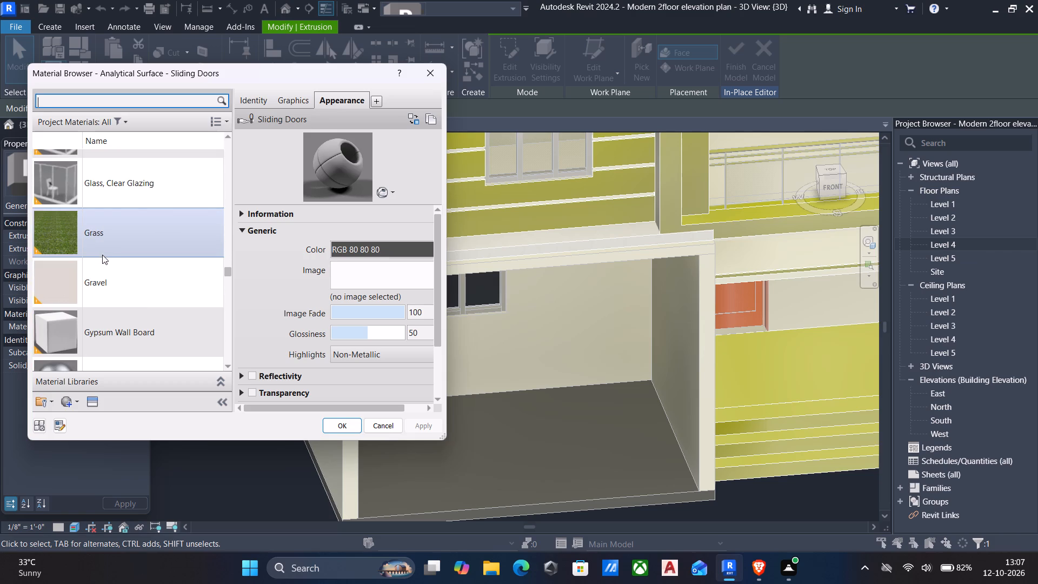
pyautogui.scroll(-4, 102, 255)
pyautogui.scroll(1, 102, 255)
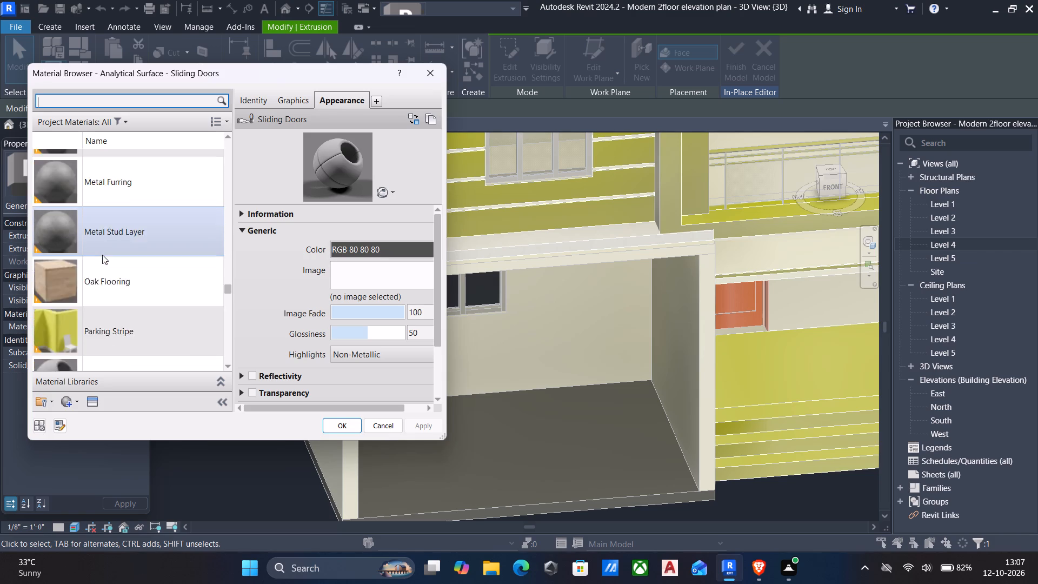
pyautogui.scroll(1, 102, 255)
pyautogui.click(422, 71)
# Check which material is assigned to the balcony's vertical slat extrusion.
pyautogui.scroll(-5, 423, 118)
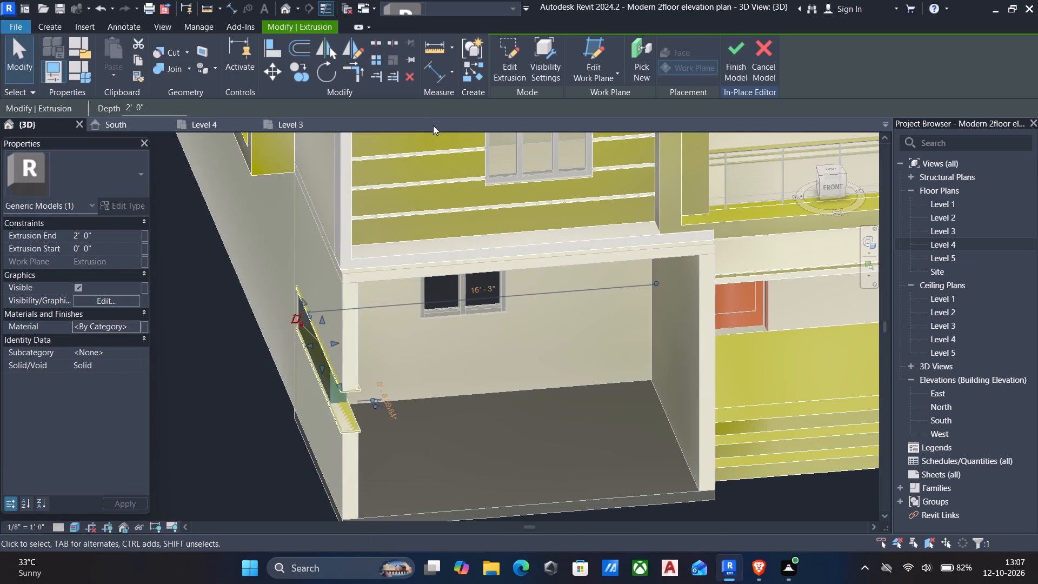
pyautogui.scroll(-5, 484, 144)
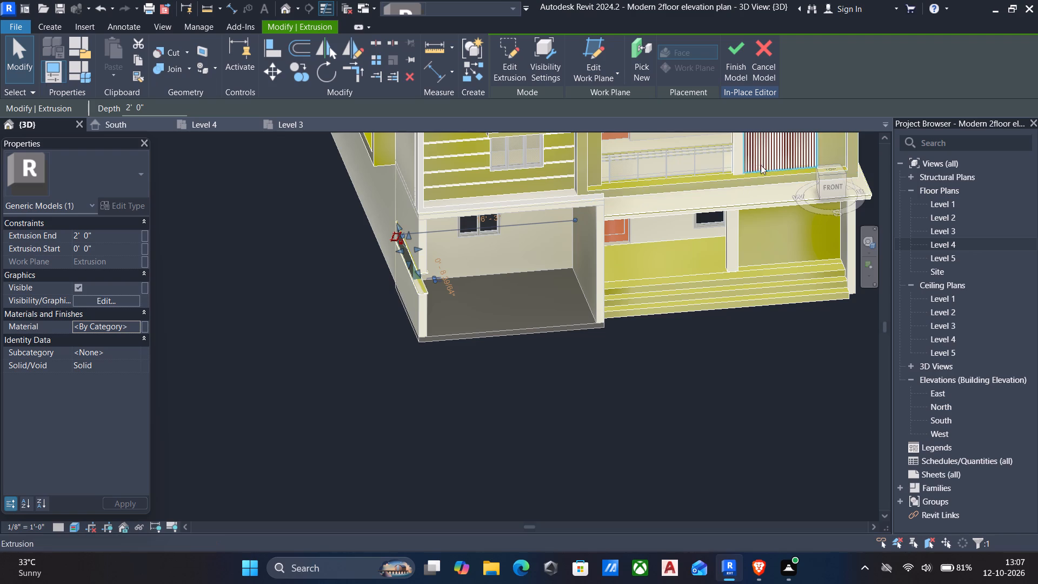
pyautogui.click(766, 157)
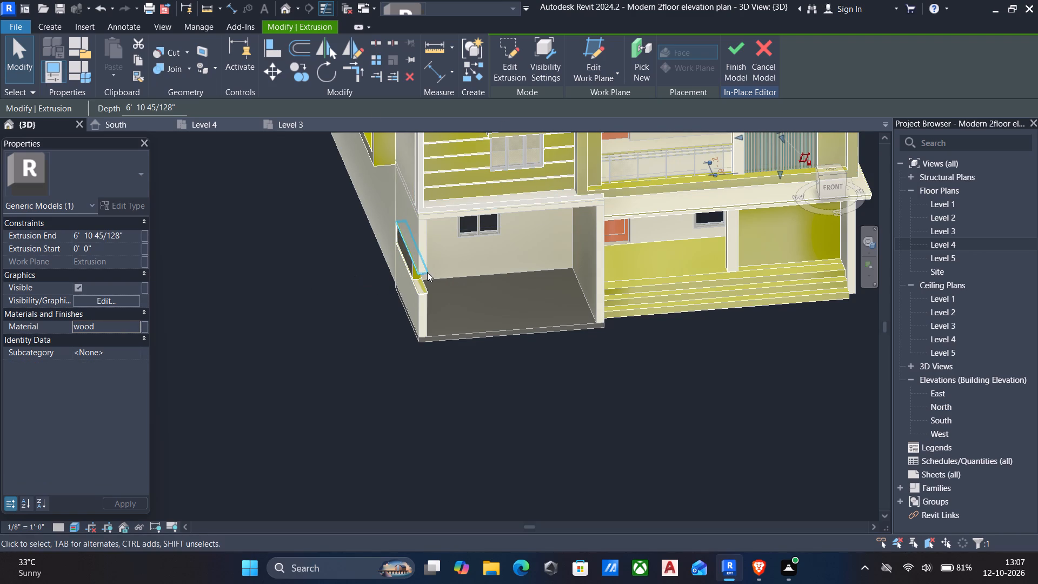
# Assign the wood material to the 2' 0" deep extrusion in the ground-floor side wall opening and finish the in-place model.
pyautogui.click(413, 275)
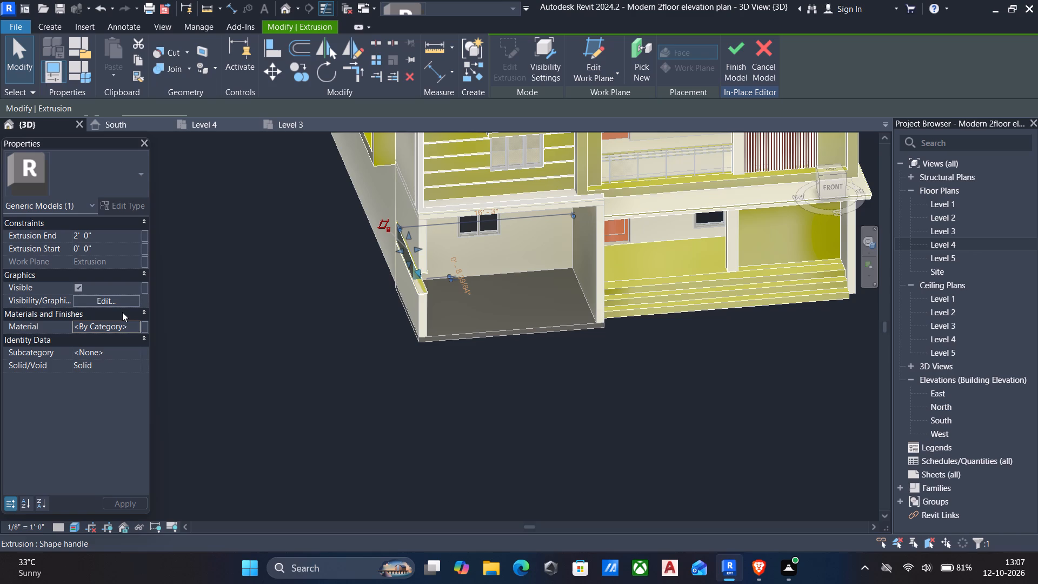
pyautogui.click(135, 323)
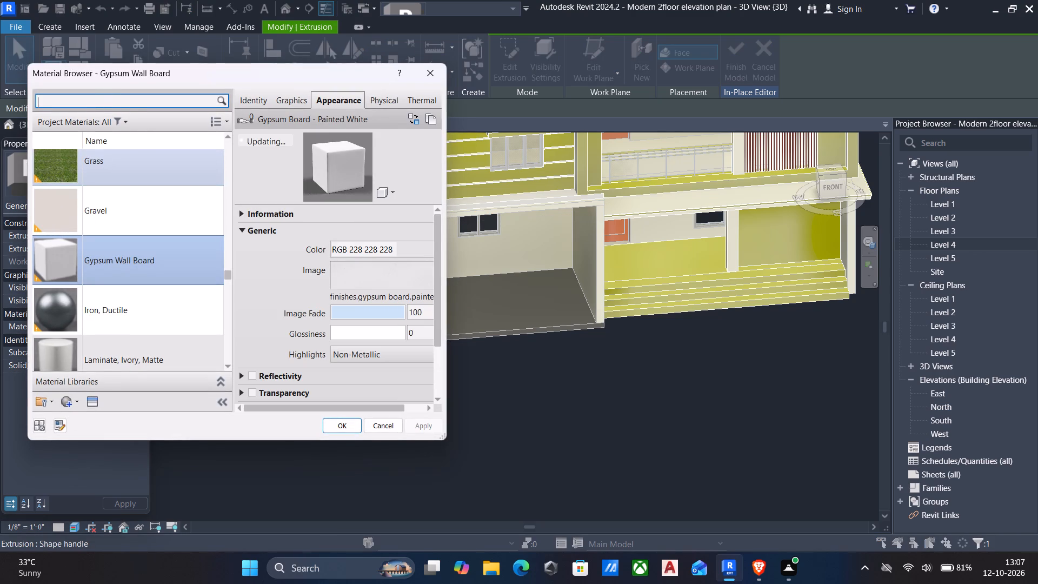
pyautogui.click(102, 105)
pyautogui.write('wood')
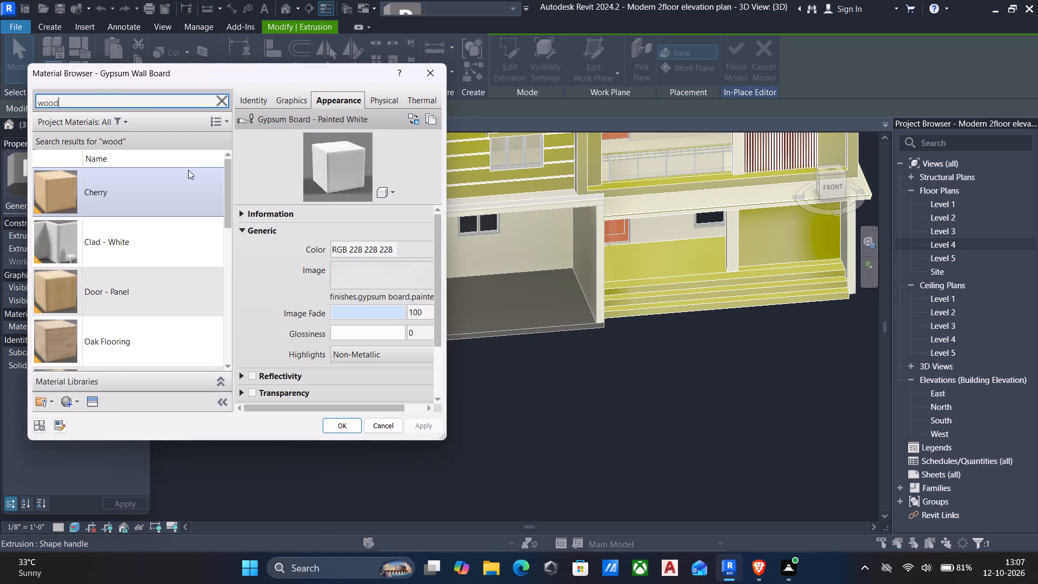
pyautogui.scroll(-5, 84, 311)
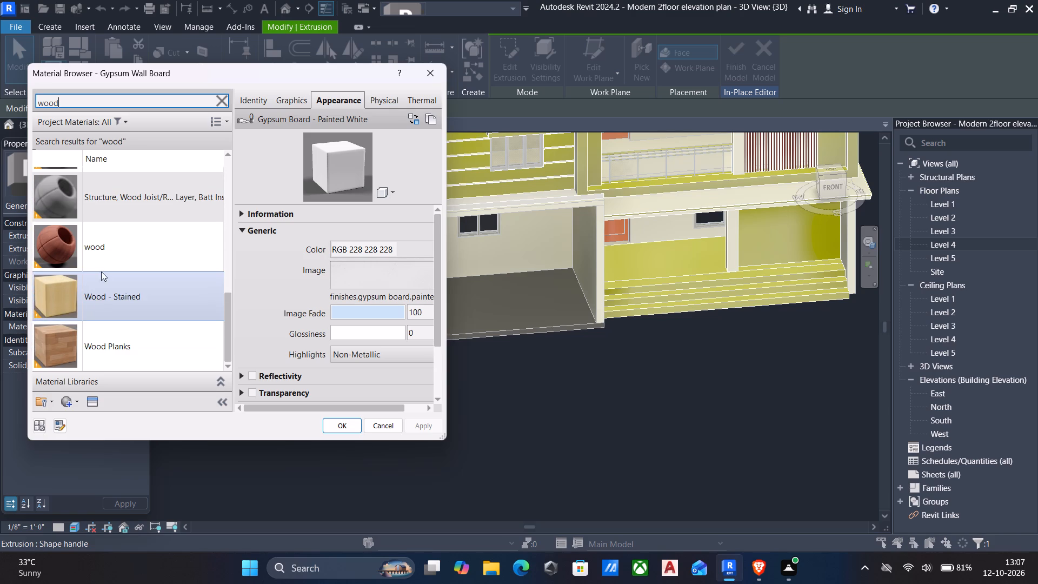
pyautogui.click(100, 256)
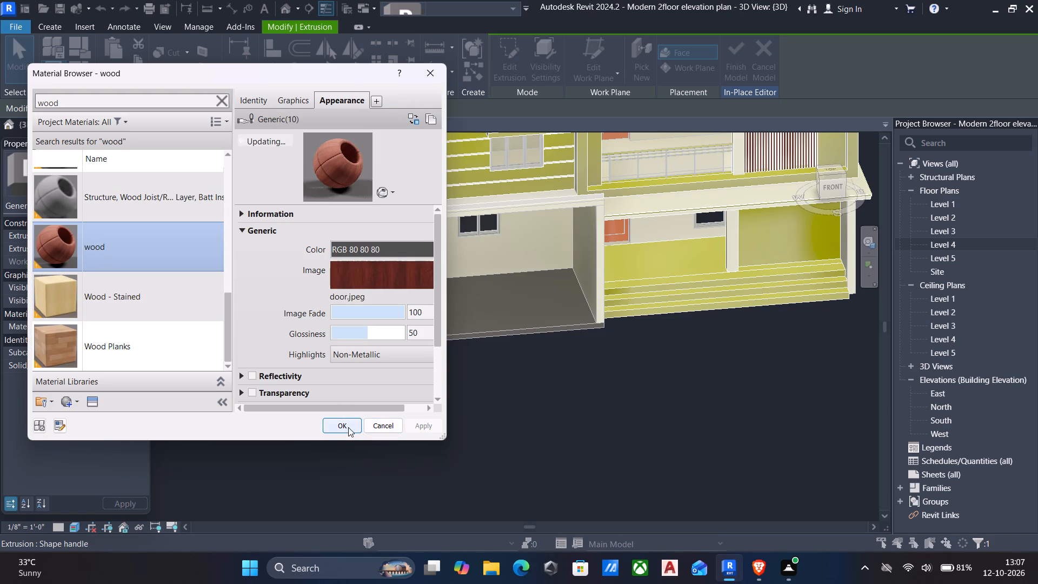
pyautogui.click(348, 427)
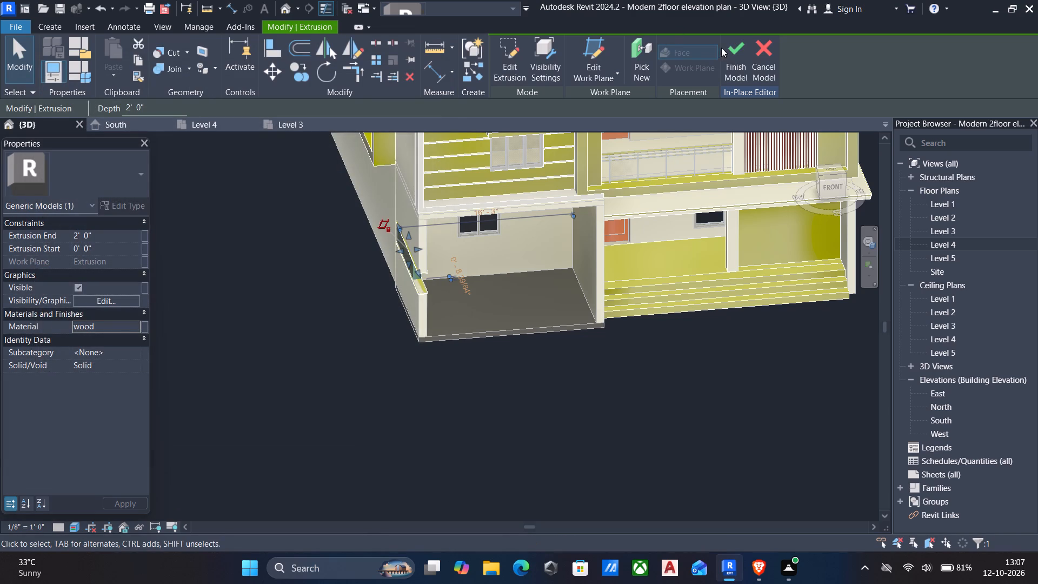
pyautogui.click(727, 49)
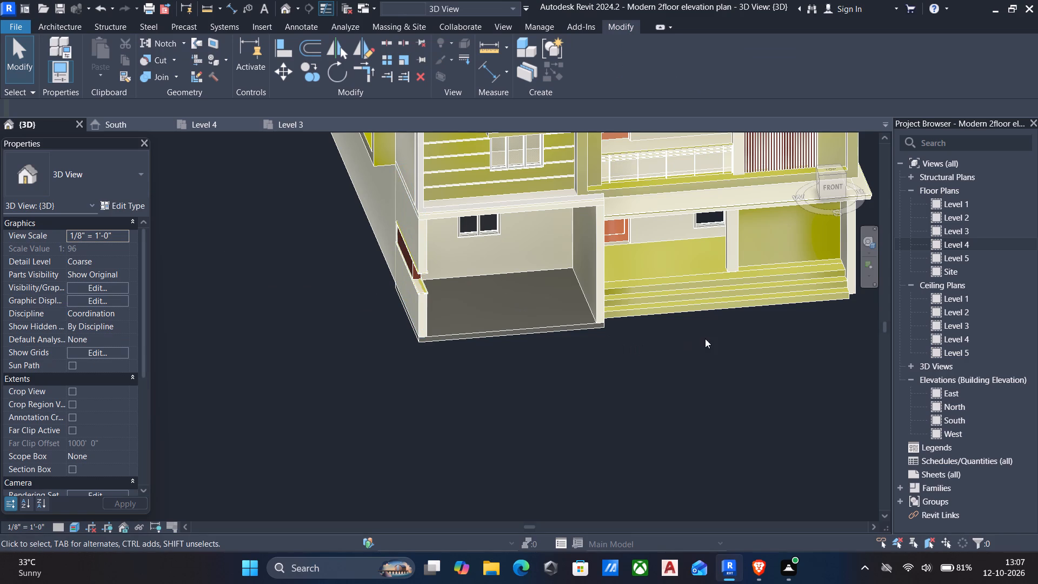
# Reopen the in-place facade model and apply Gypsum Wall Board to the 7' 7 1/2" deep porch extrusion behind the front steps.
pyautogui.click(686, 285)
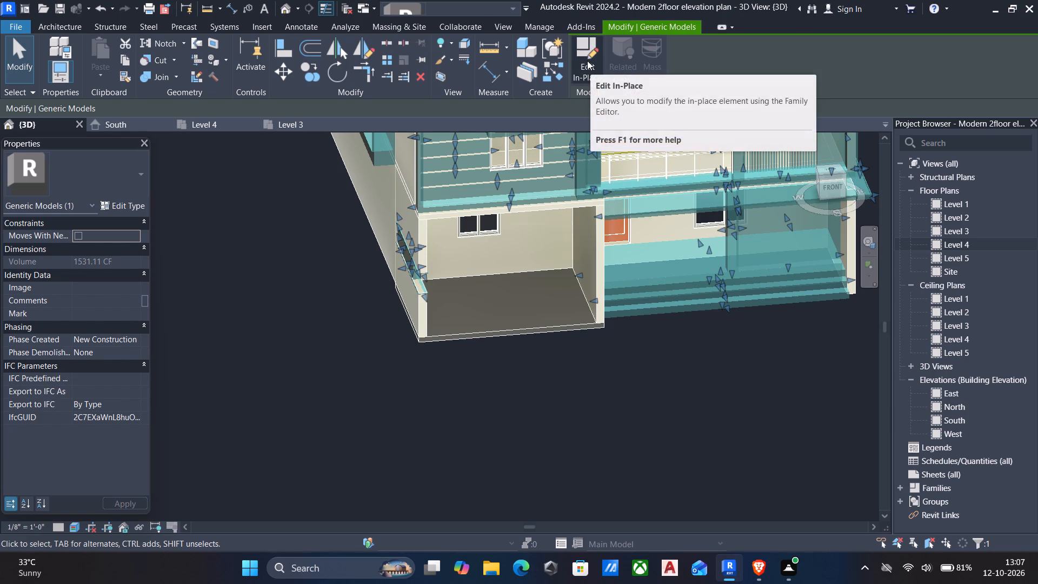
pyautogui.click(587, 61)
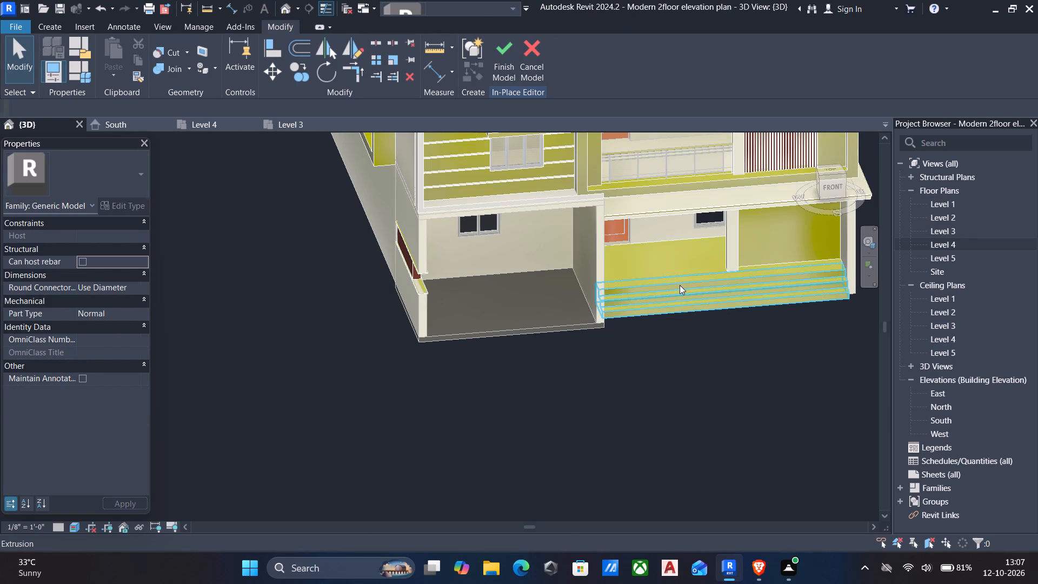
pyautogui.click(663, 274)
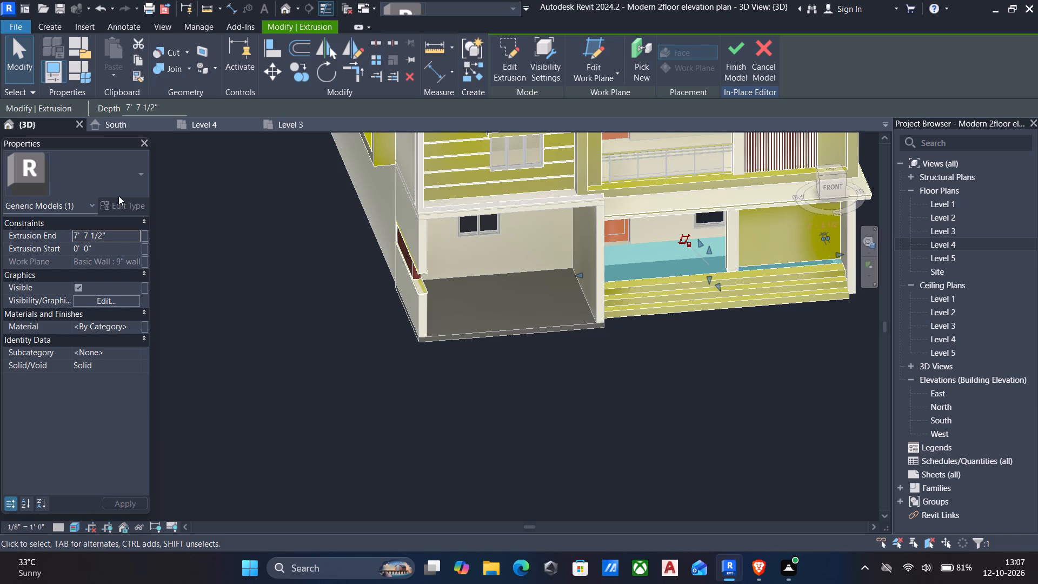
pyautogui.click(135, 324)
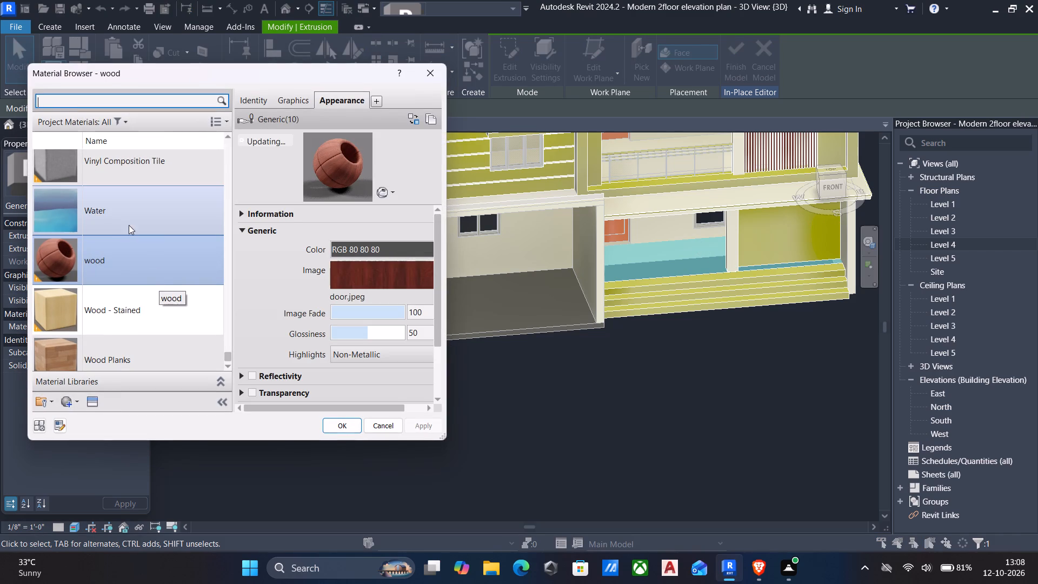
pyautogui.scroll(12, 123, 219)
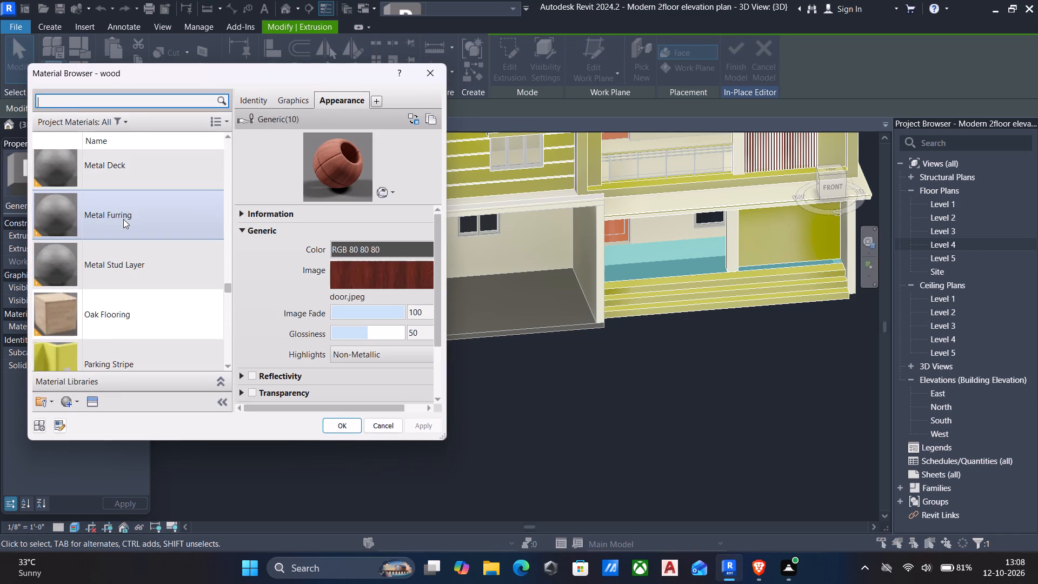
pyautogui.scroll(7, 123, 219)
pyautogui.scroll(15, 123, 219)
pyautogui.scroll(15, 123, 219)
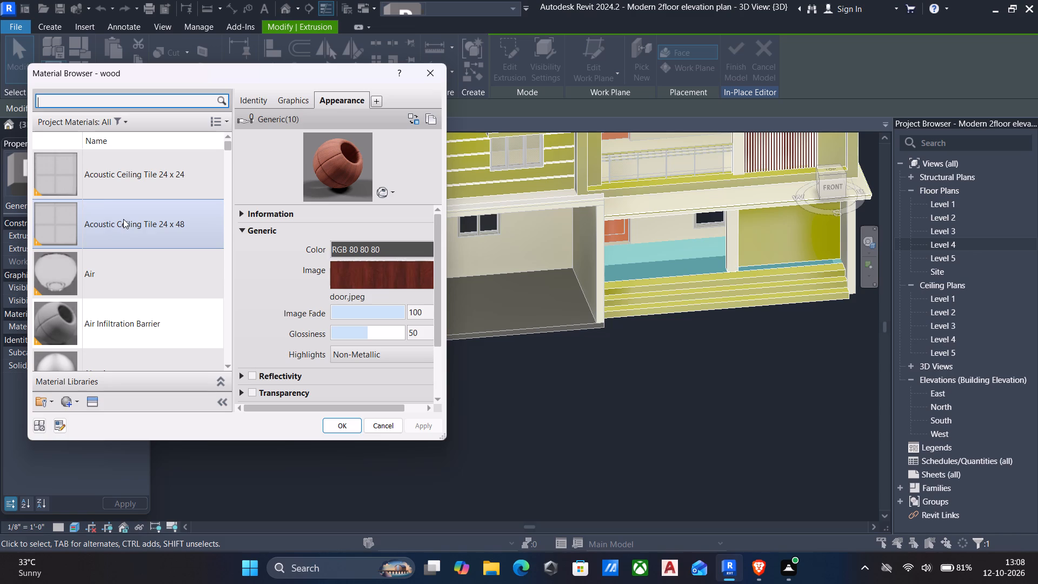
pyautogui.scroll(-14, 122, 217)
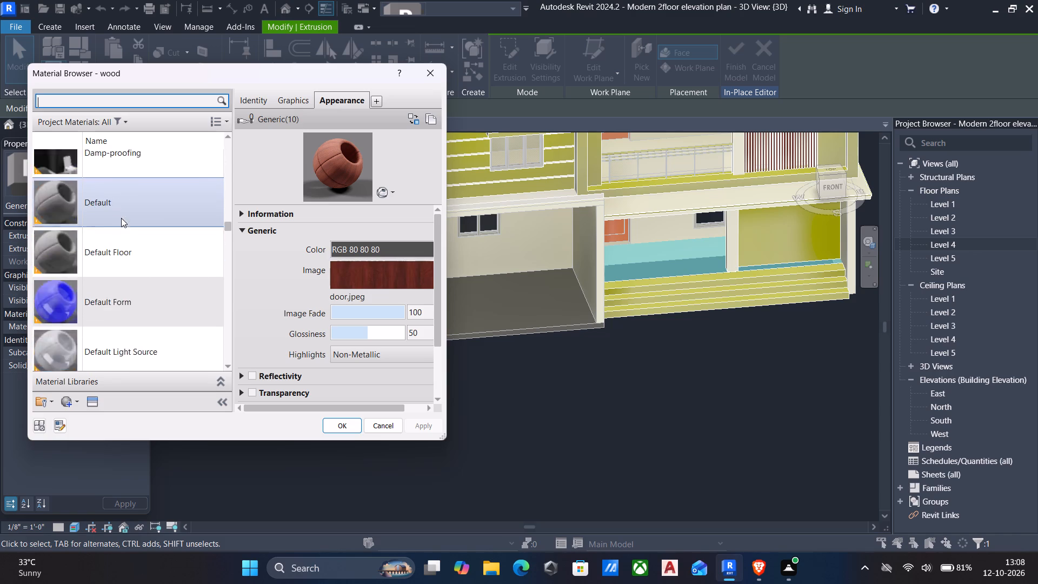
pyautogui.scroll(-8, 121, 218)
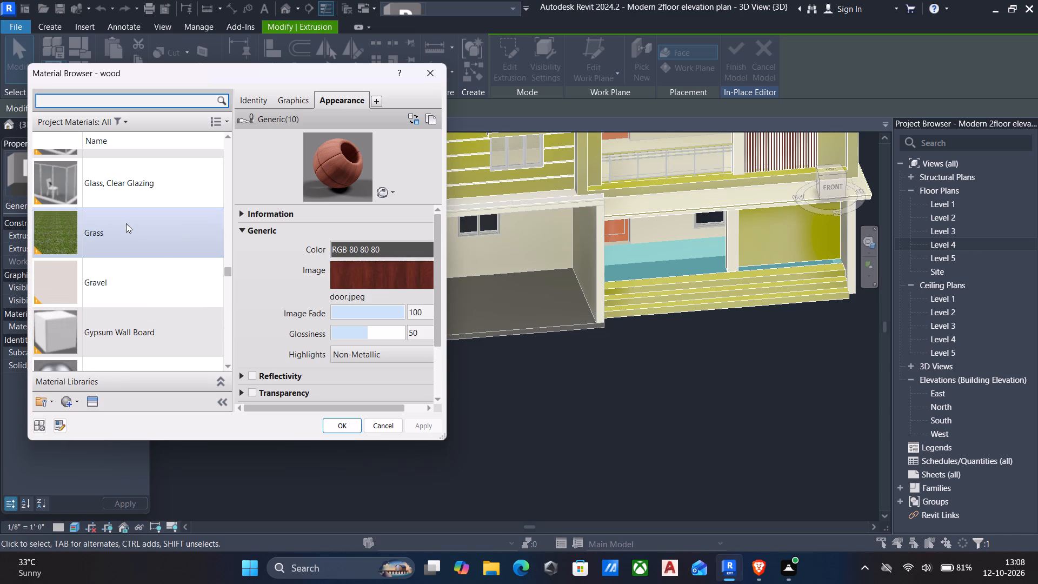
pyautogui.click(134, 325)
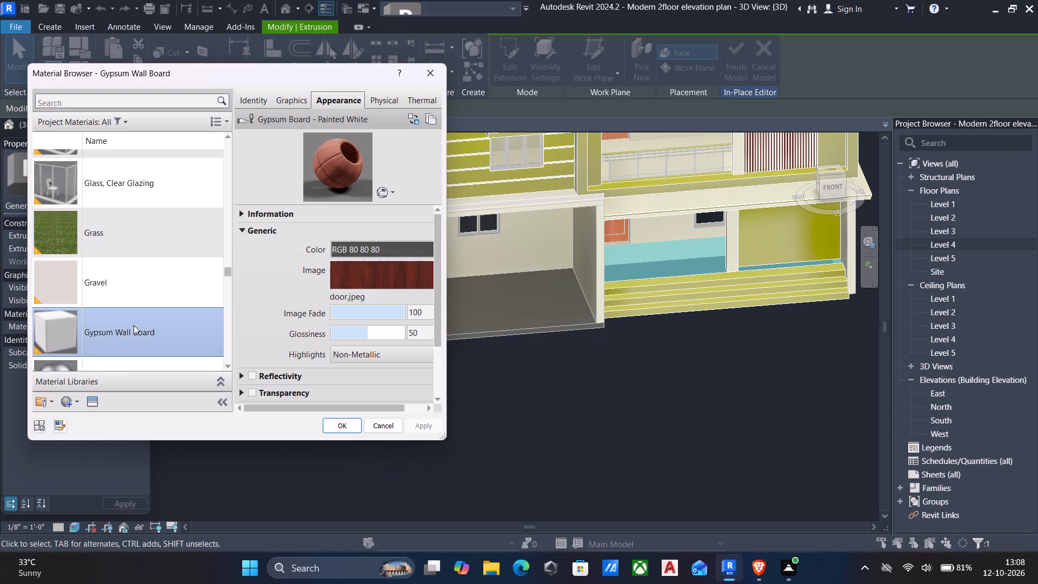
pyautogui.click(350, 427)
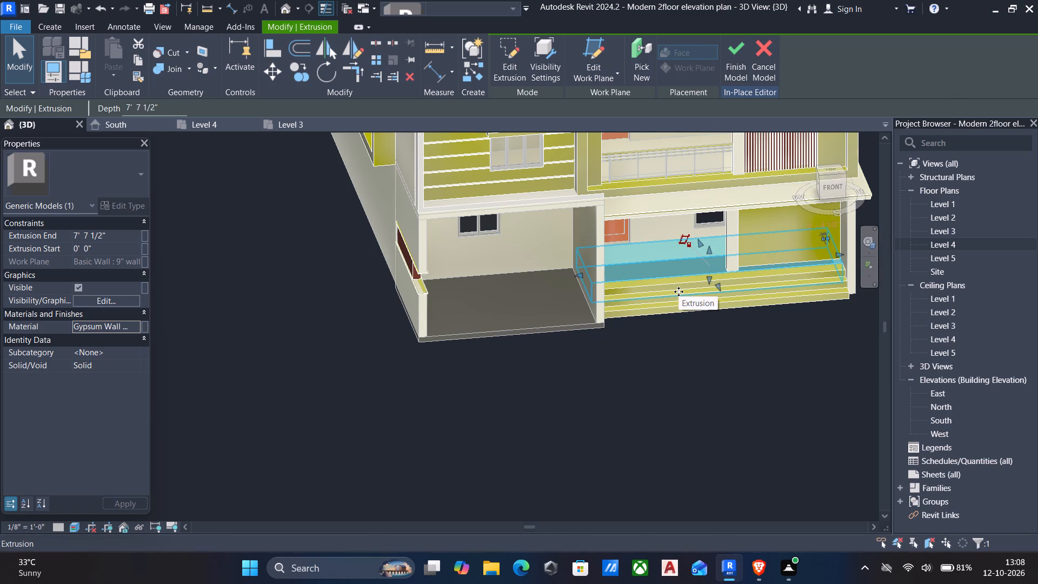
pyautogui.press('Escape')
# For the front steps extrusion, create a new project material named tile.
pyautogui.click(620, 294)
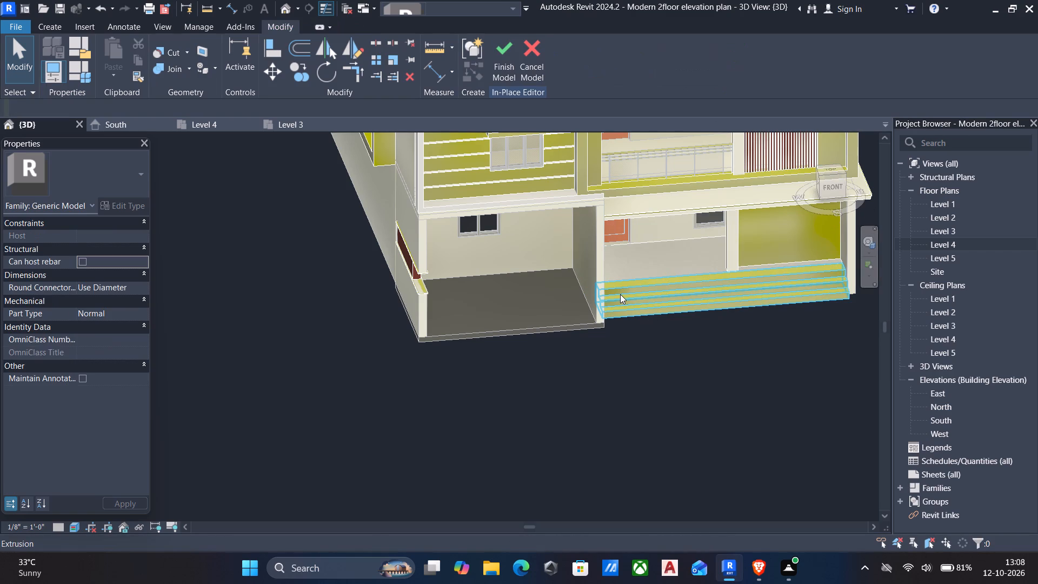
pyautogui.click(137, 324)
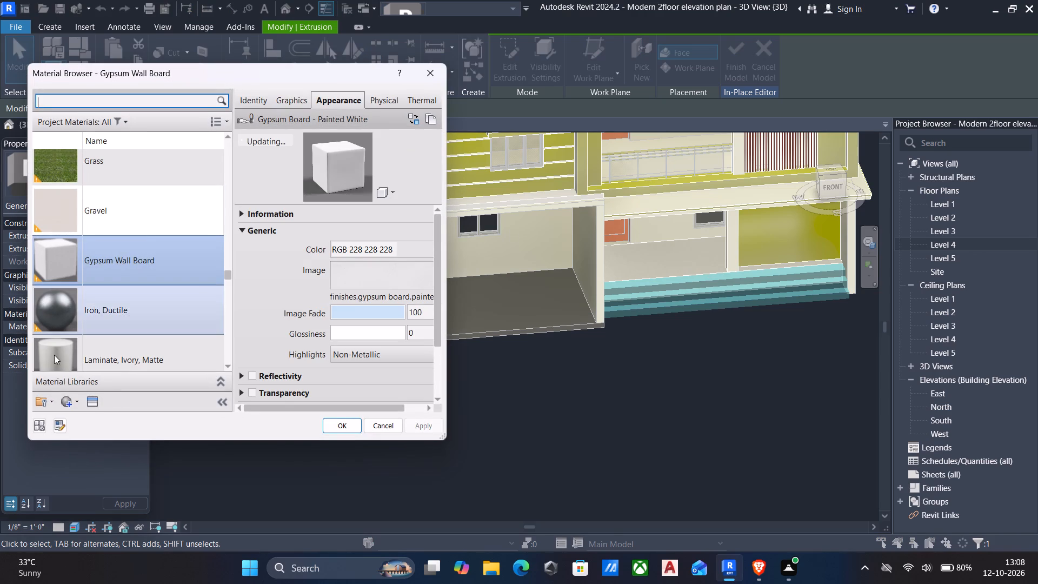
pyautogui.click(66, 404)
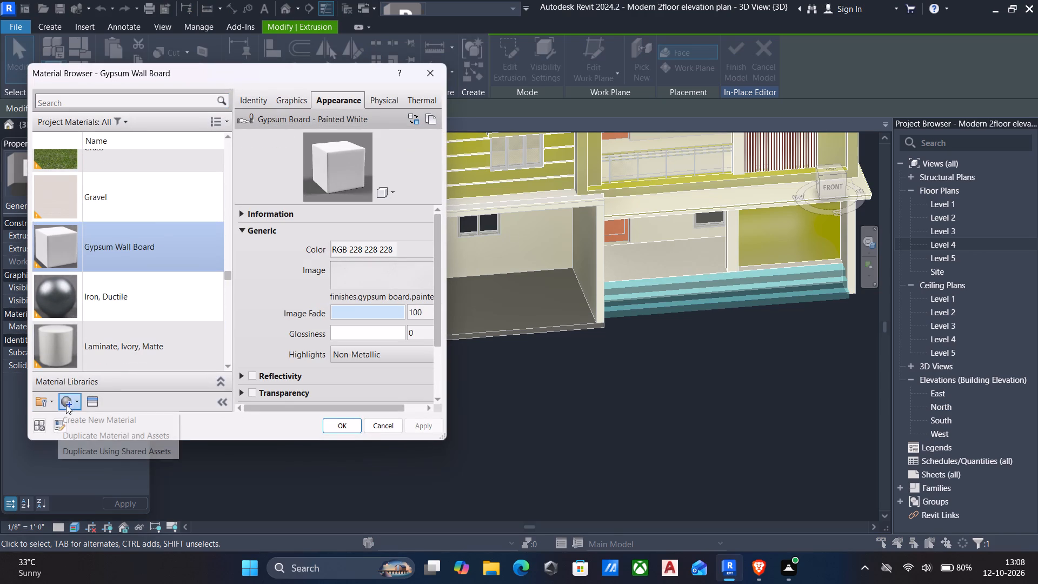
pyautogui.click(72, 420)
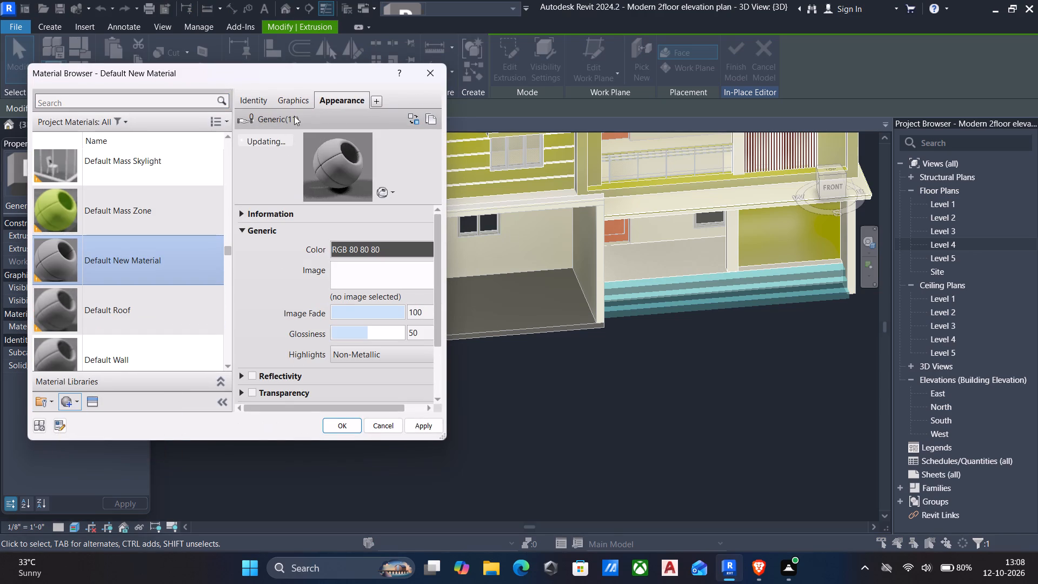
pyautogui.click(251, 99)
pyautogui.click(421, 121)
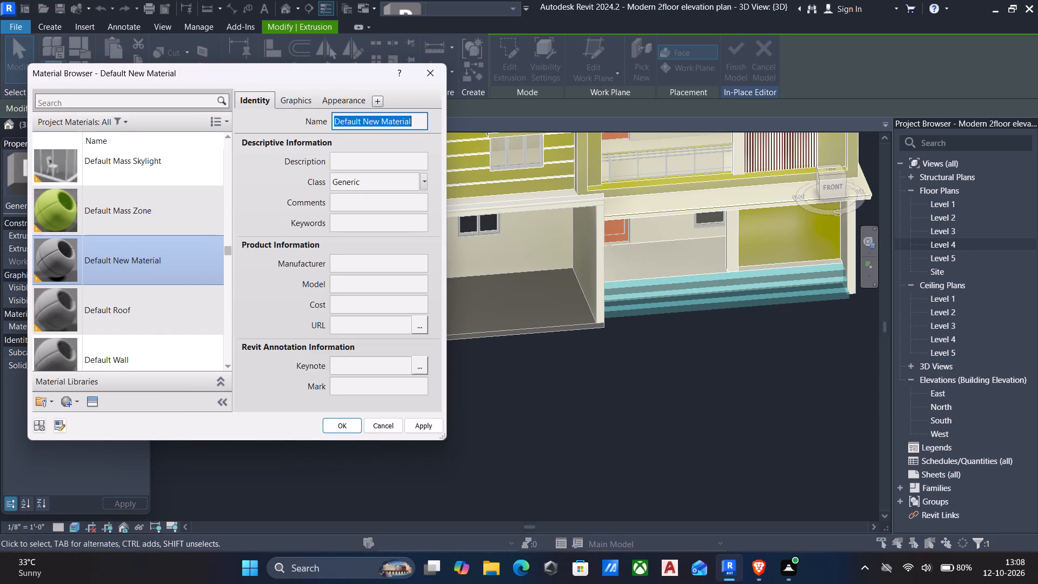
pyautogui.write('tile')
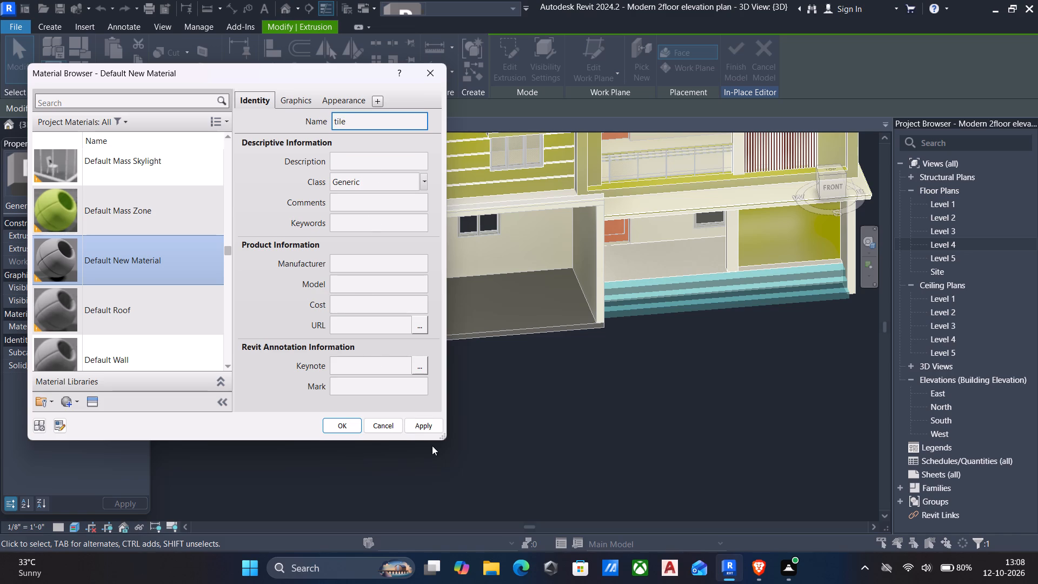
pyautogui.click(430, 422)
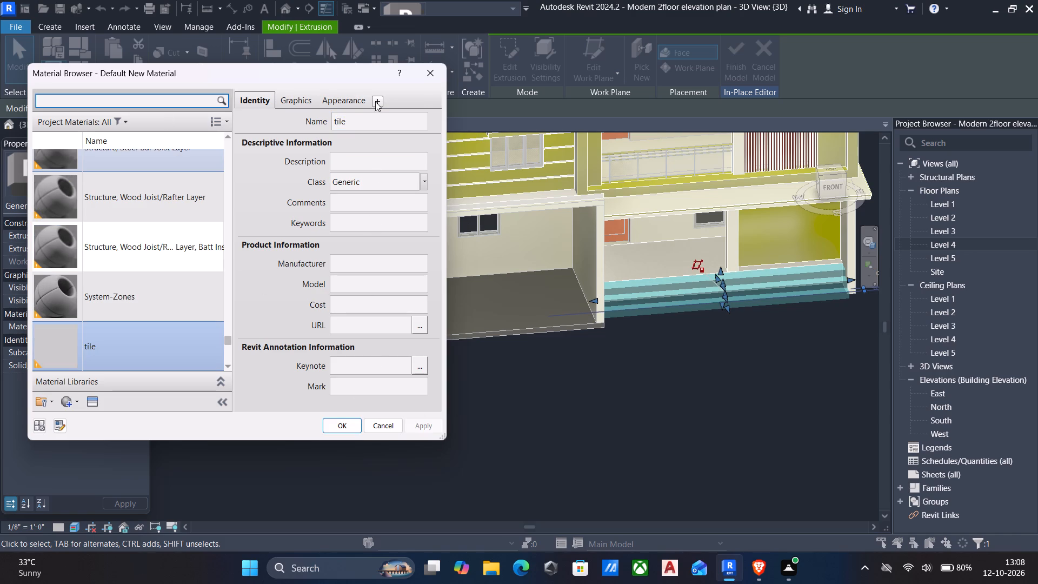
# Give the tile material the "black colour tile" image as its appearance, assign it to the front steps, and finish the in-place model.
pyautogui.click(348, 102)
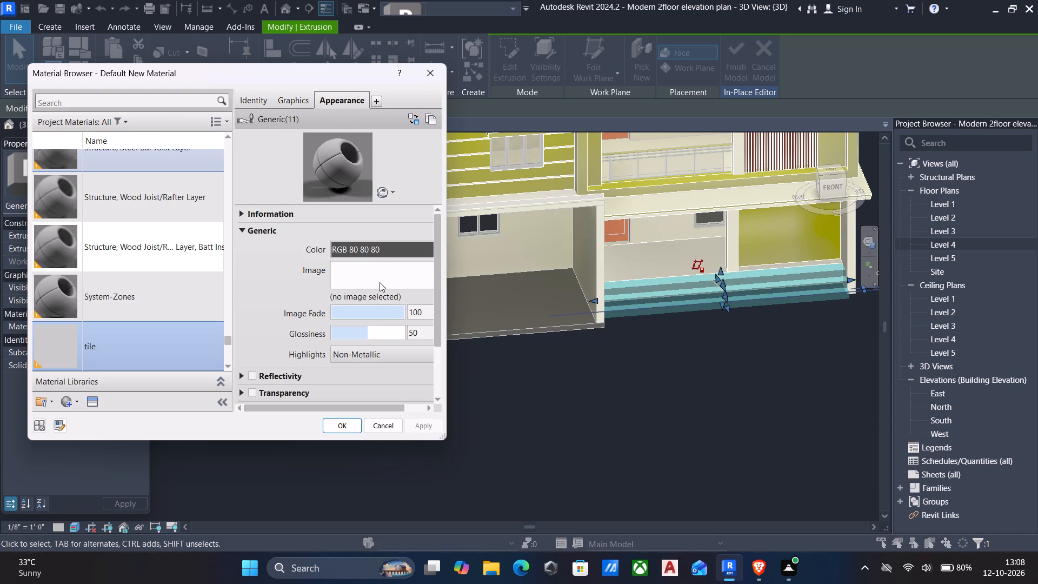
pyautogui.click(380, 282)
pyautogui.scroll(-3, 618, 291)
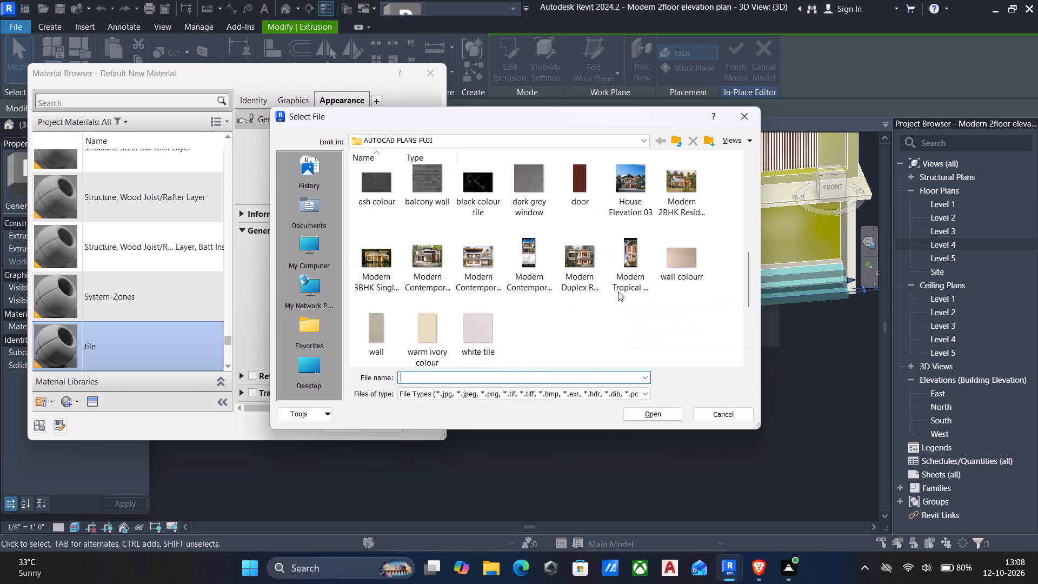
pyautogui.click(481, 180)
pyautogui.click(649, 417)
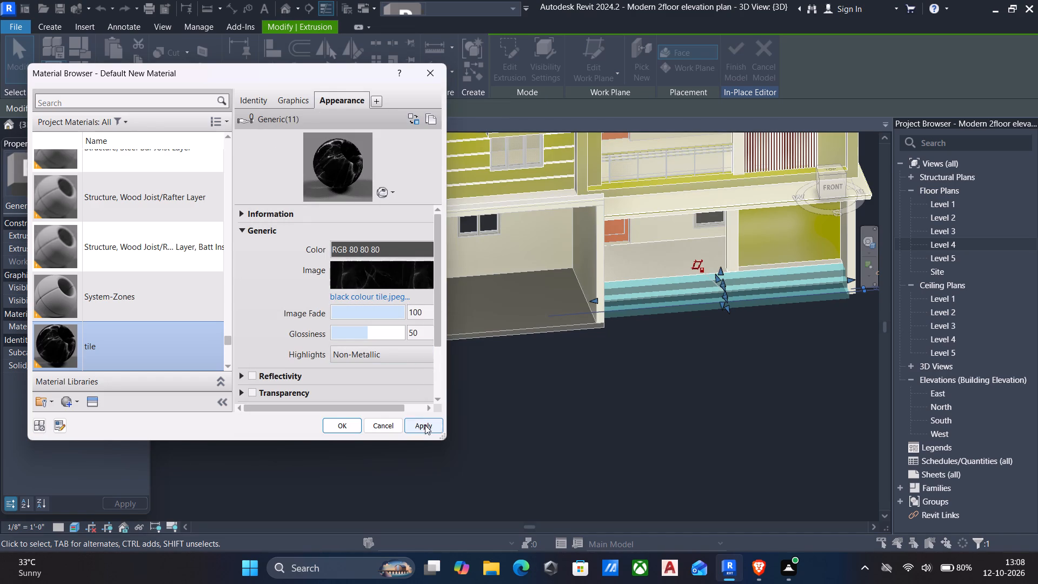
pyautogui.click(425, 425)
pyautogui.click(340, 426)
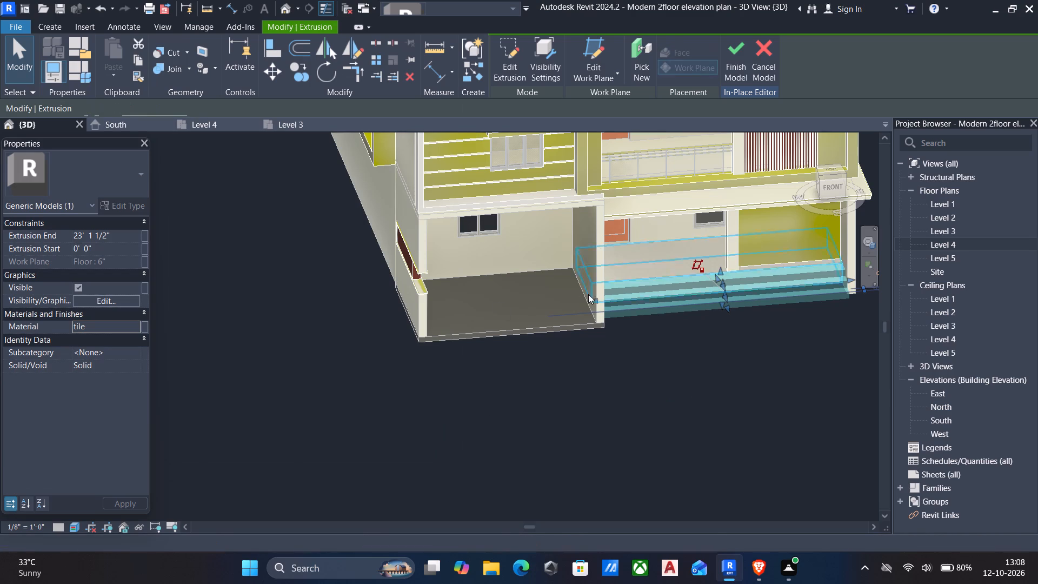
pyautogui.press('Escape')
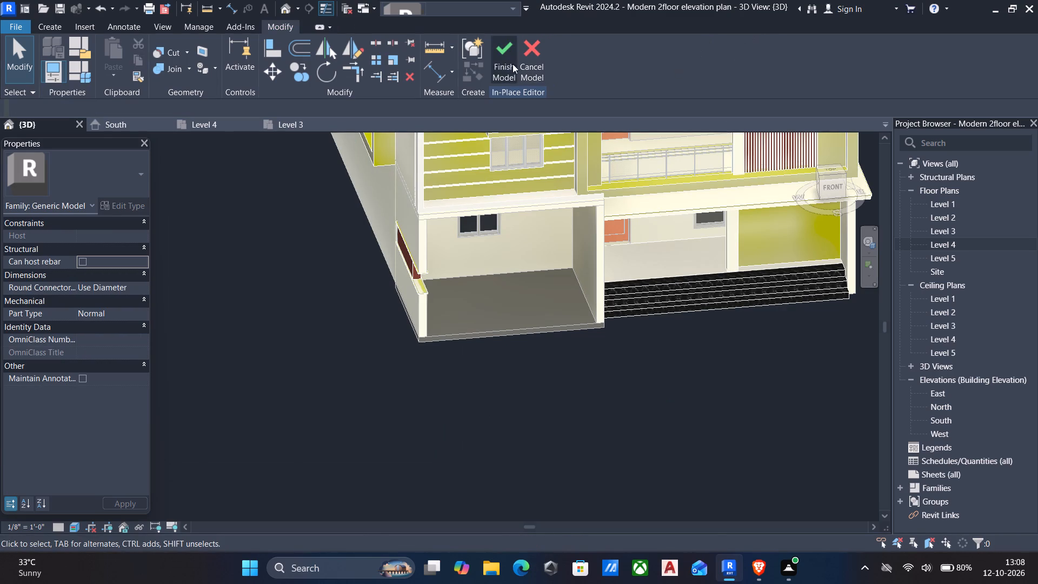
pyautogui.click(507, 59)
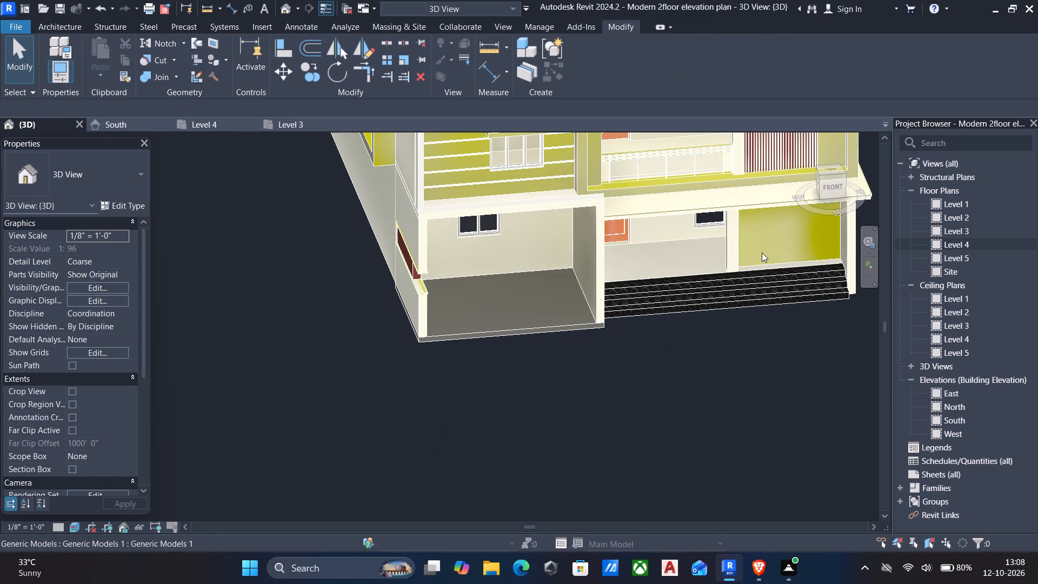
# Reopen the in-place facade model, assign the wood material to the olive panel extrusion behind the porch column, and finish the model.
pyautogui.click(737, 245)
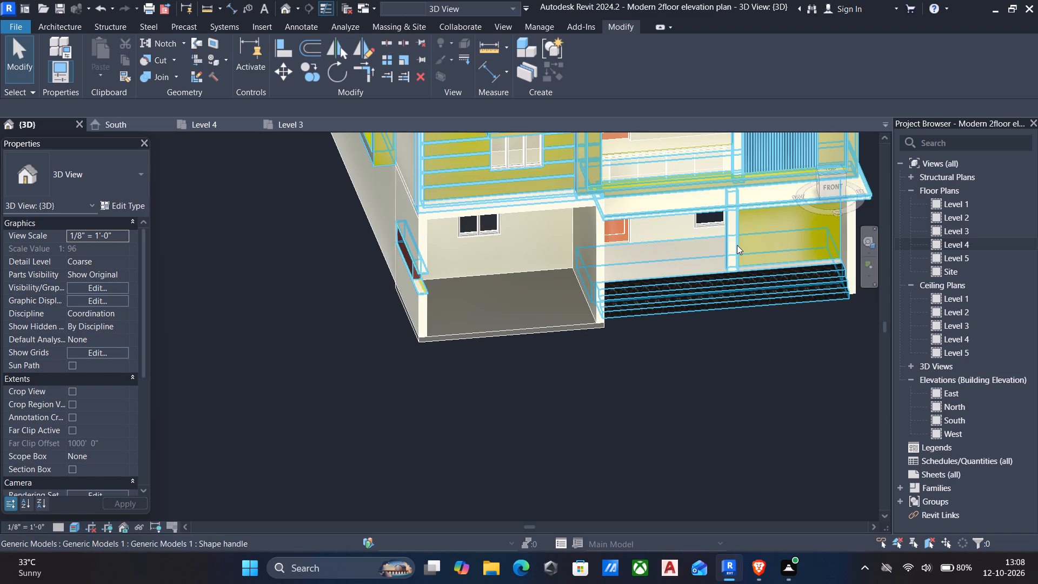
pyautogui.click(577, 54)
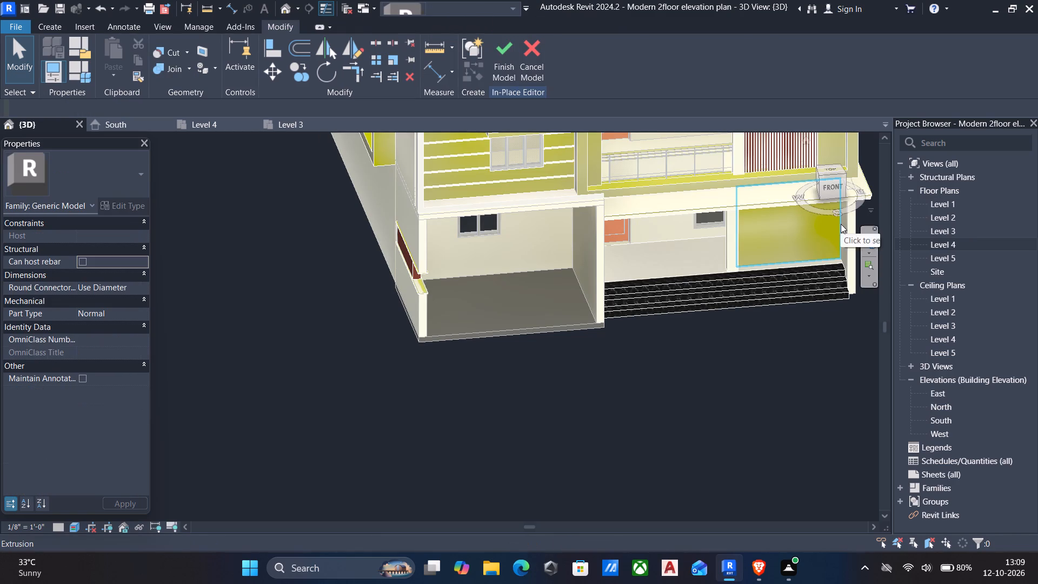
pyautogui.click(841, 224)
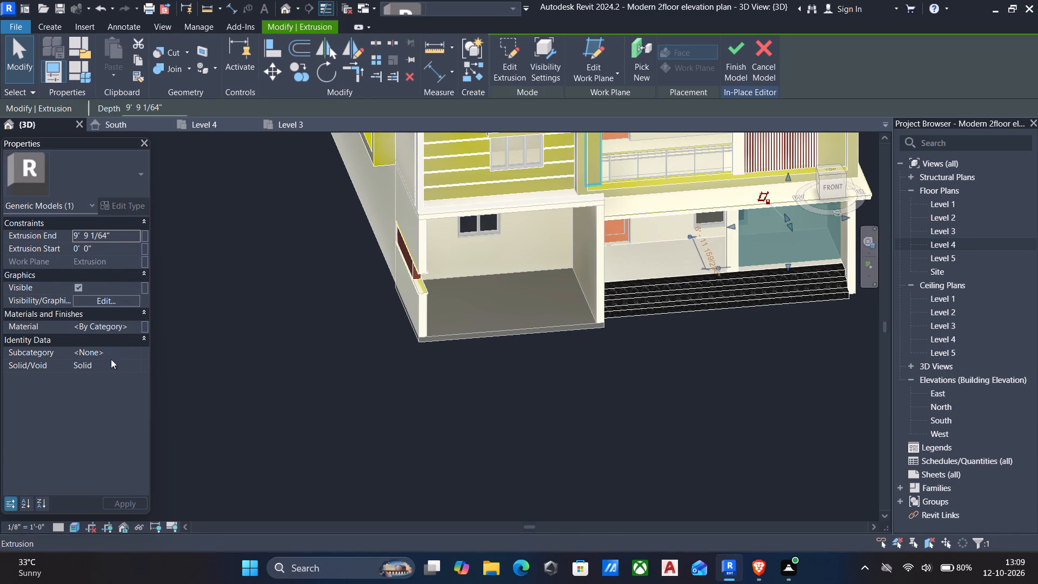
pyautogui.click(135, 324)
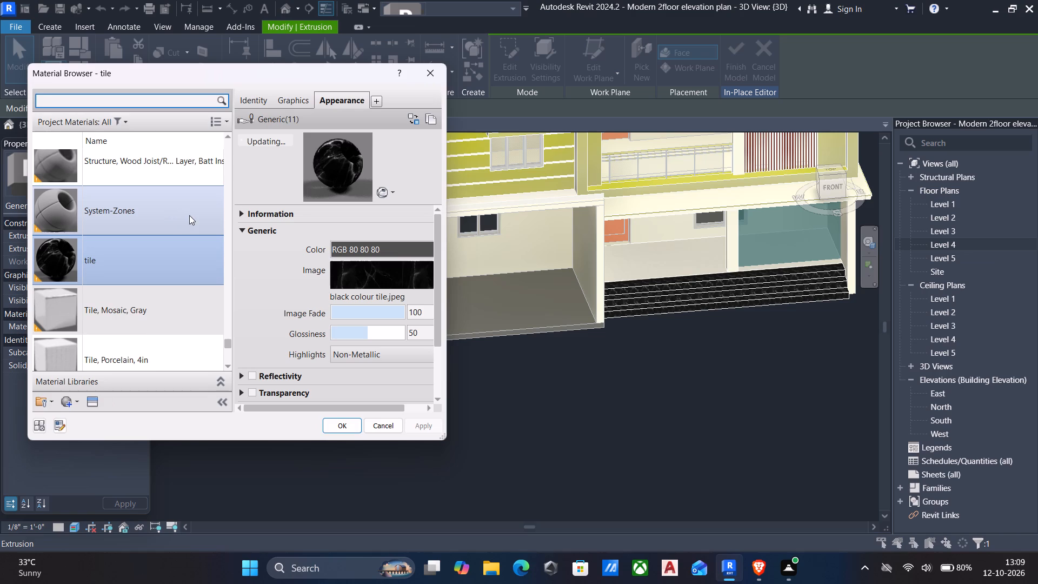
pyautogui.click(141, 97)
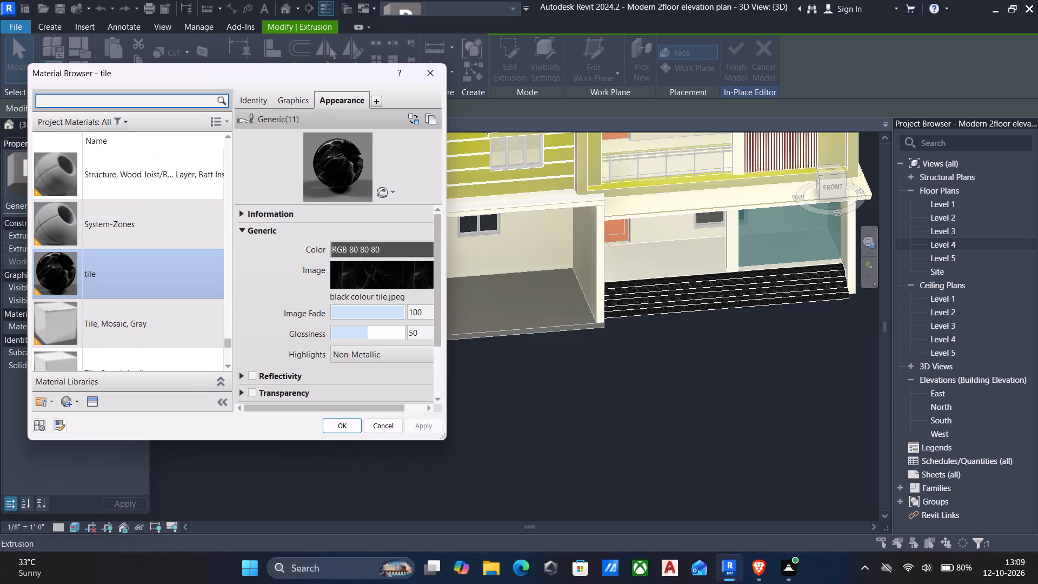
pyautogui.write('wood')
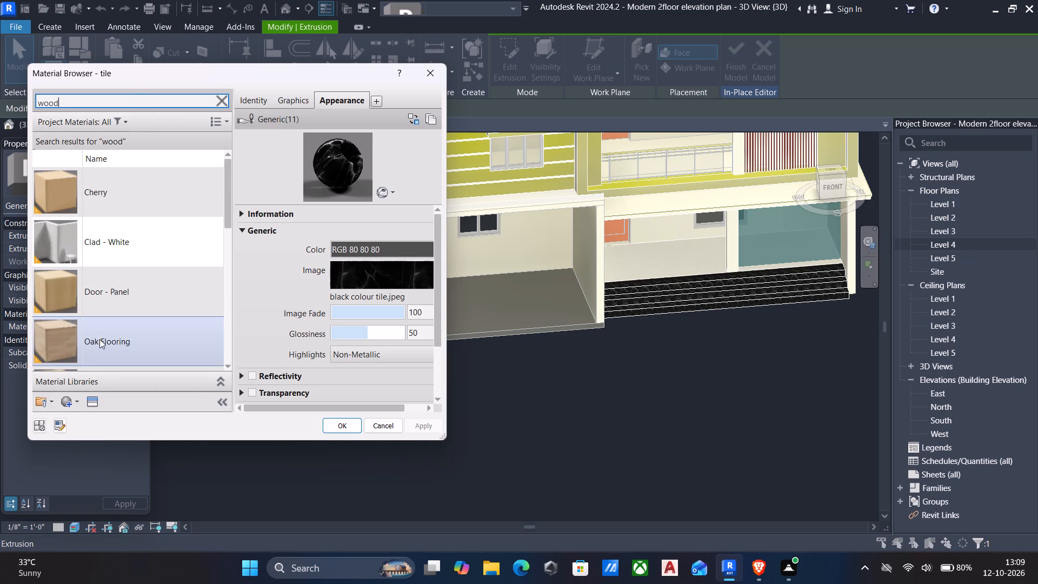
pyautogui.scroll(-7, 104, 306)
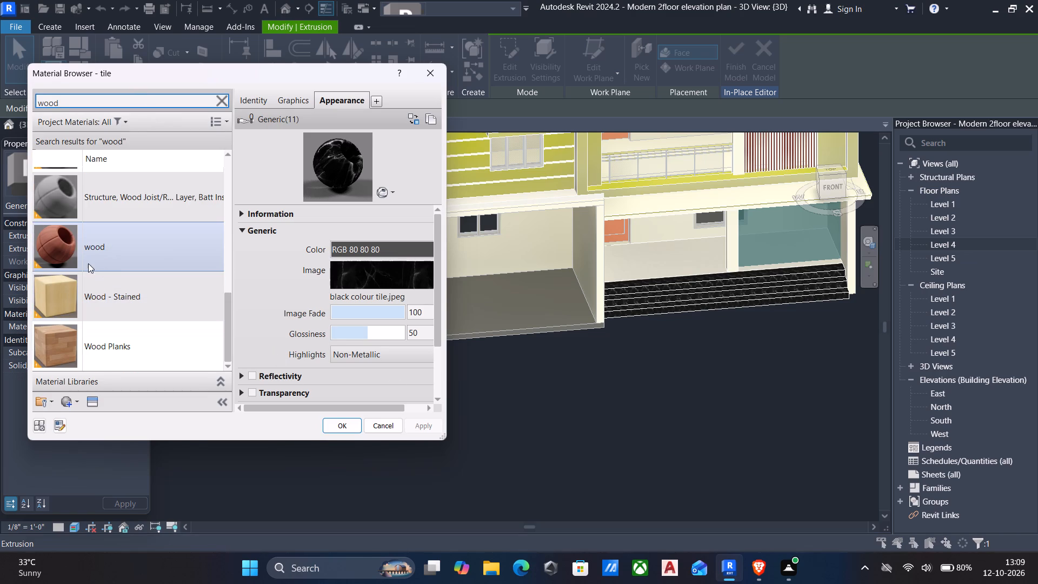
pyautogui.click(88, 262)
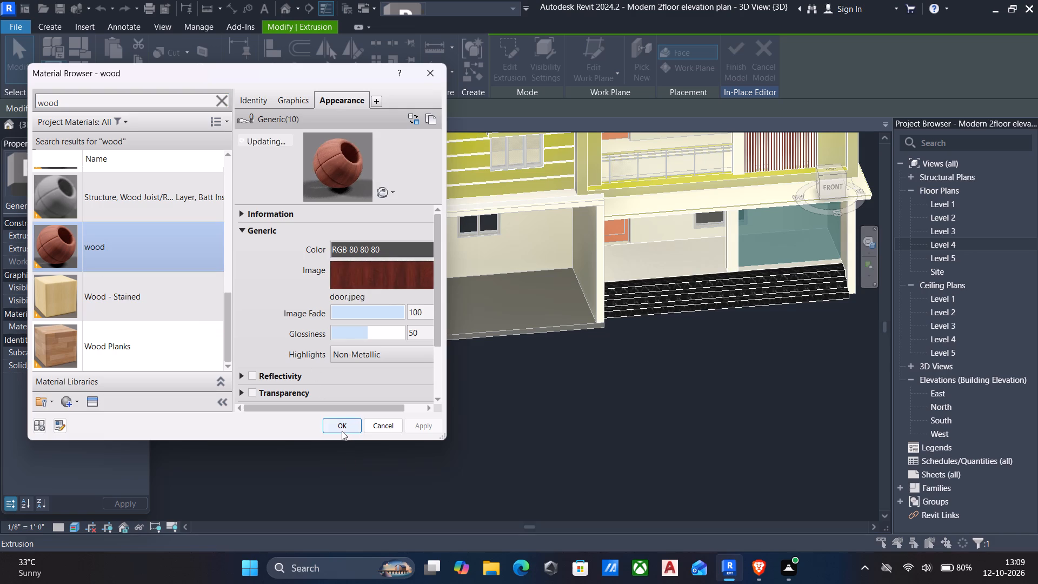
pyautogui.click(342, 430)
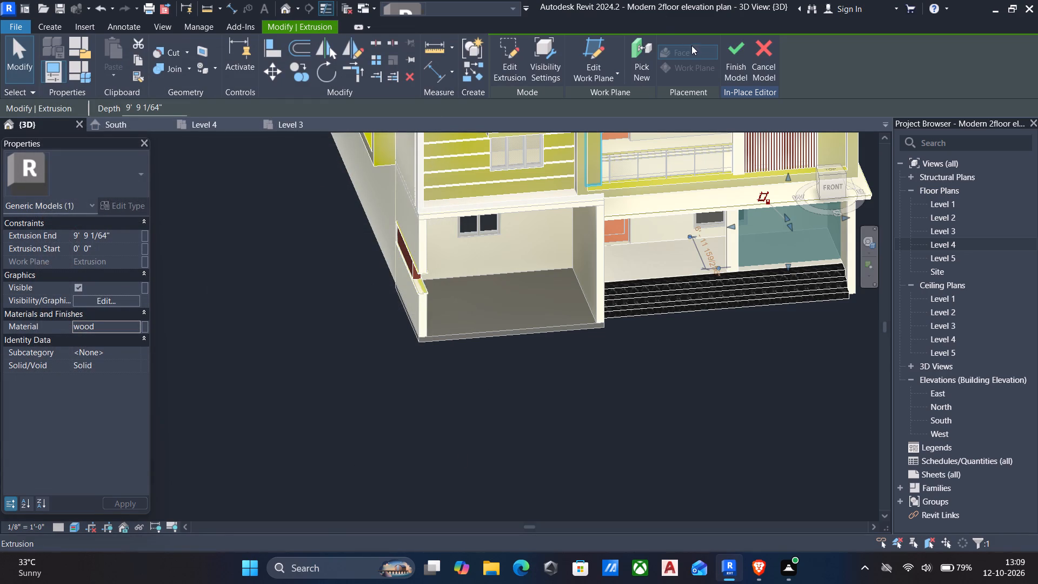
pyautogui.click(734, 54)
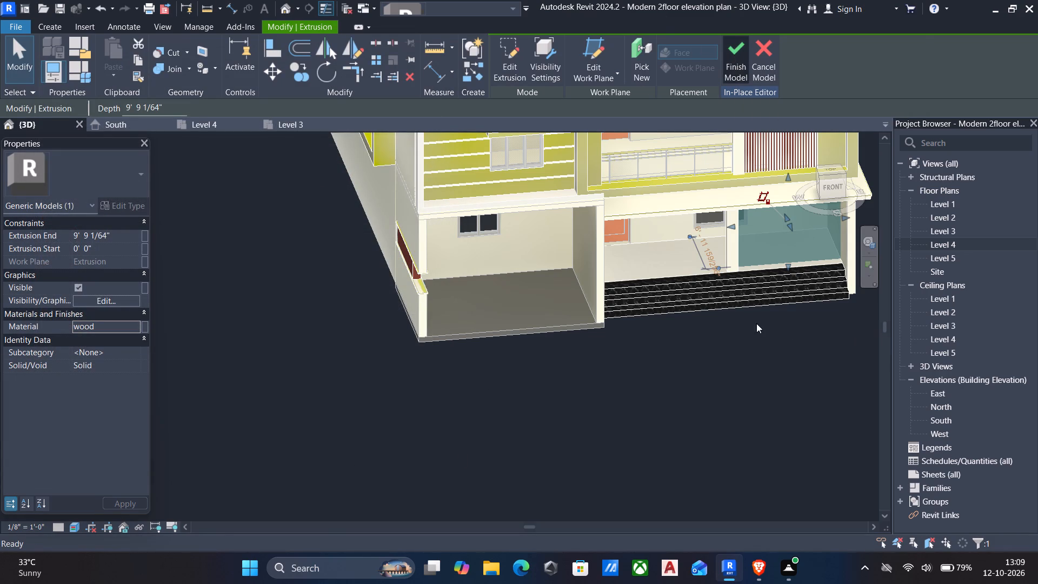
# Examine the black tile texture and its scale on the front steps up close.
pyautogui.moveTo(729, 338); pyautogui.dragTo(714, 342, button='middle')
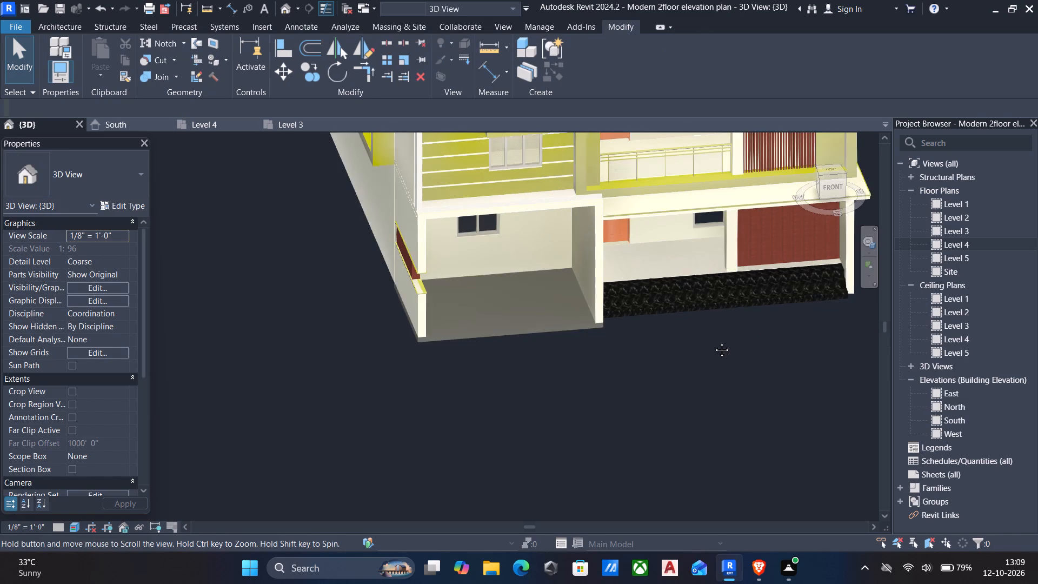
pyautogui.moveTo(714, 342); pyautogui.dragTo(678, 403, button='middle')
pyautogui.scroll(2, 702, 382)
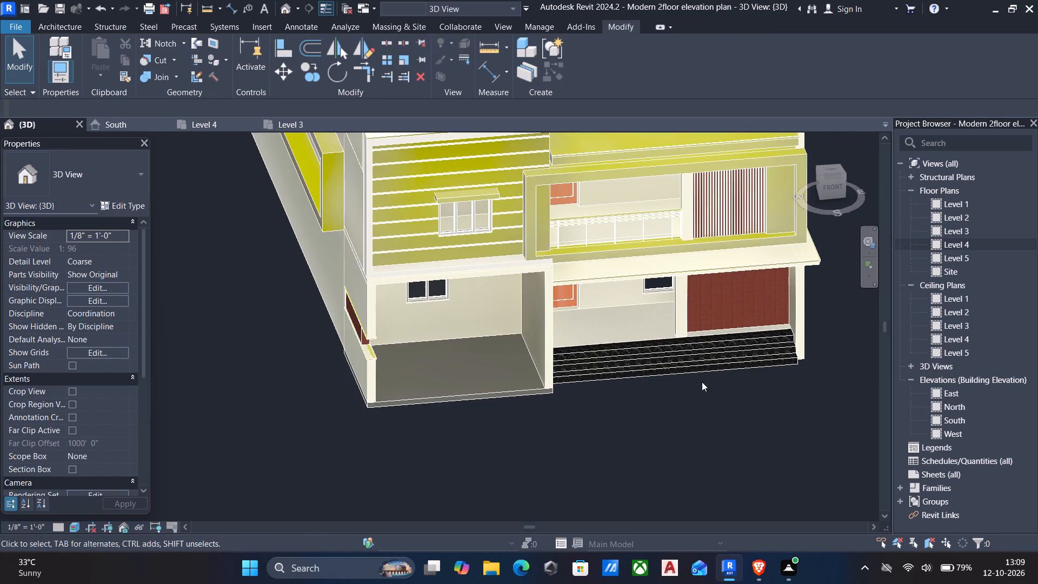
pyautogui.scroll(9, 702, 382)
pyautogui.scroll(5, 580, 255)
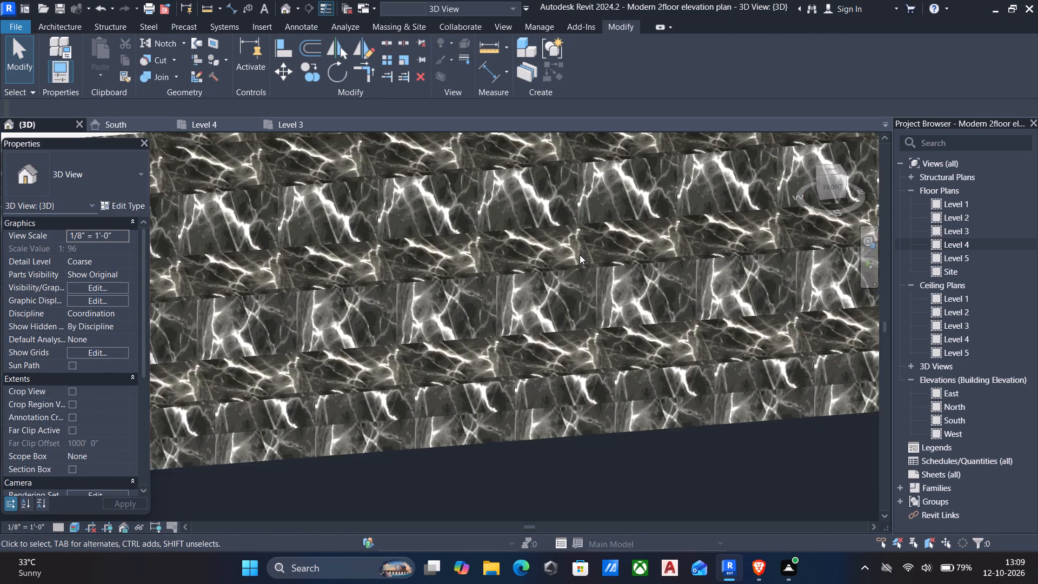
pyautogui.scroll(6, 580, 255)
pyautogui.scroll(-17, 580, 255)
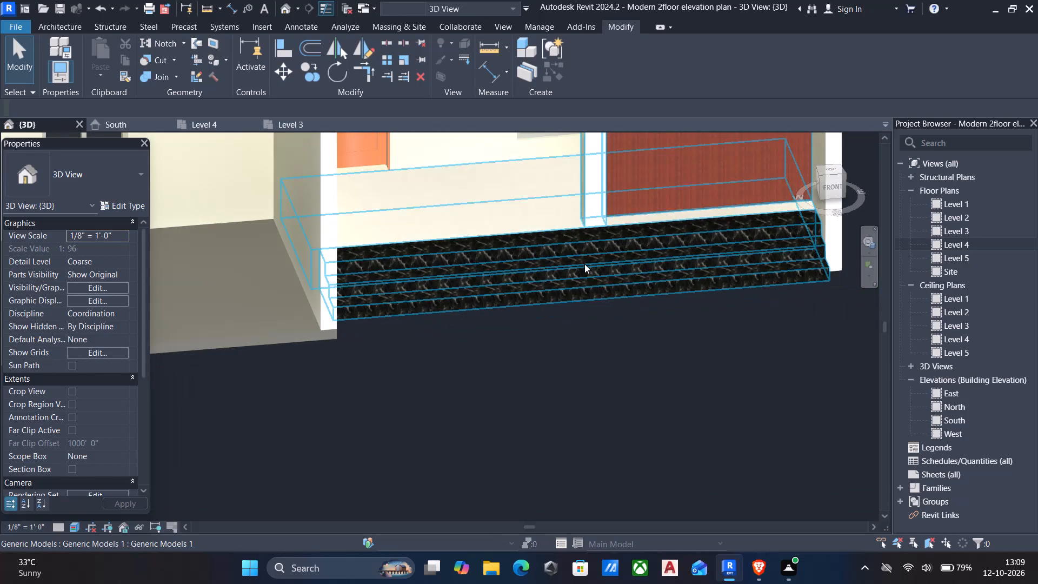
pyautogui.scroll(-4, 584, 264)
# Reopen the in-place model and set the front steps' tile texture sample size to 10' wide and 10' high.
pyautogui.click(574, 264)
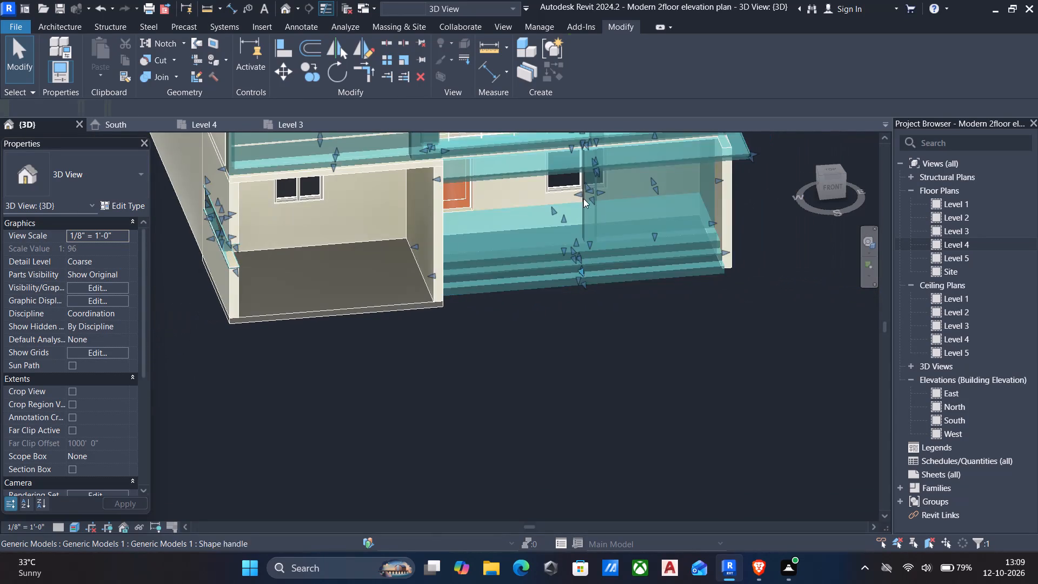
pyautogui.click(575, 58)
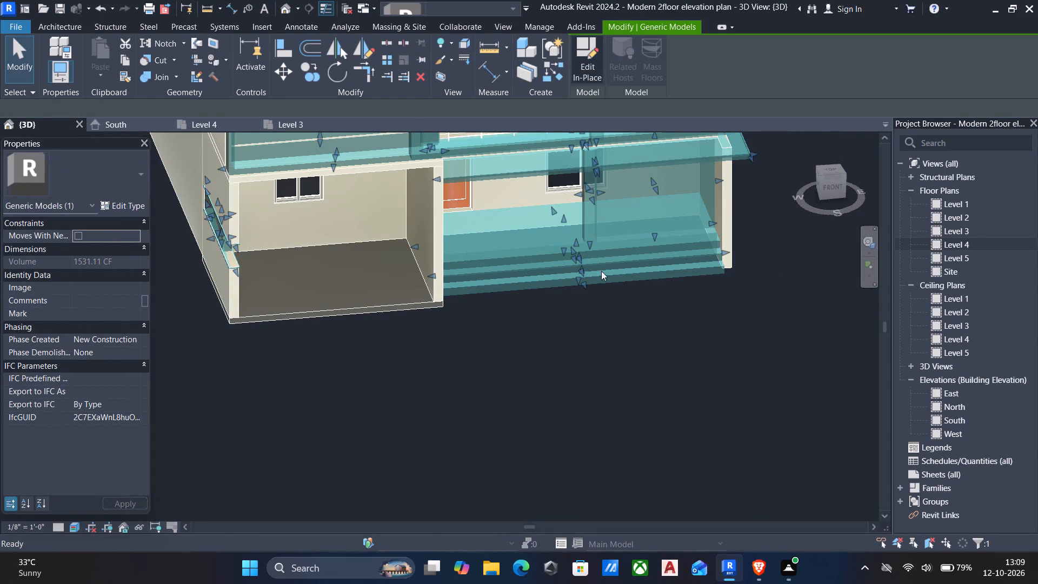
pyautogui.scroll(8, 601, 273)
pyautogui.click(534, 286)
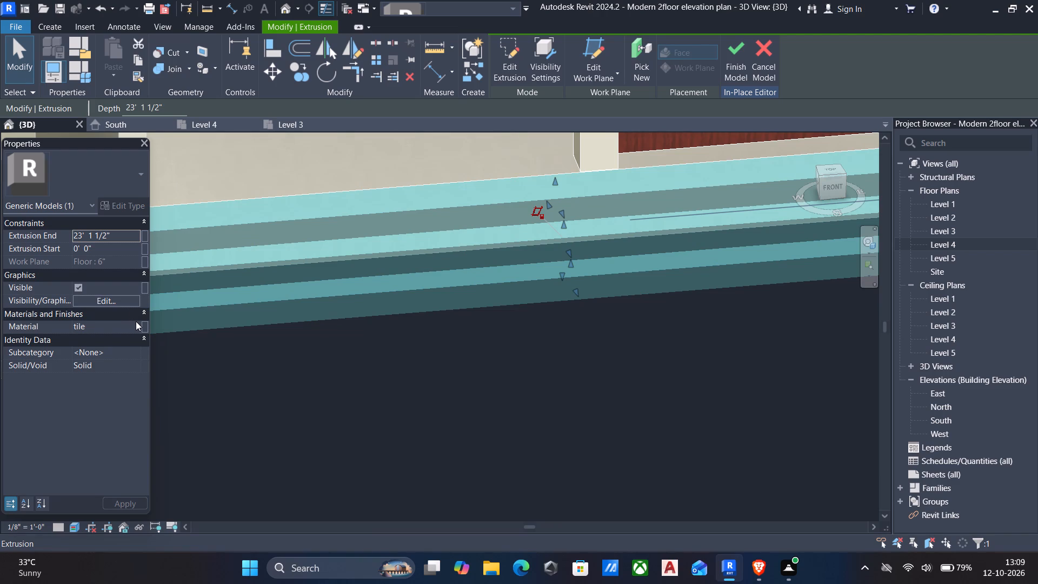
pyautogui.click(136, 322)
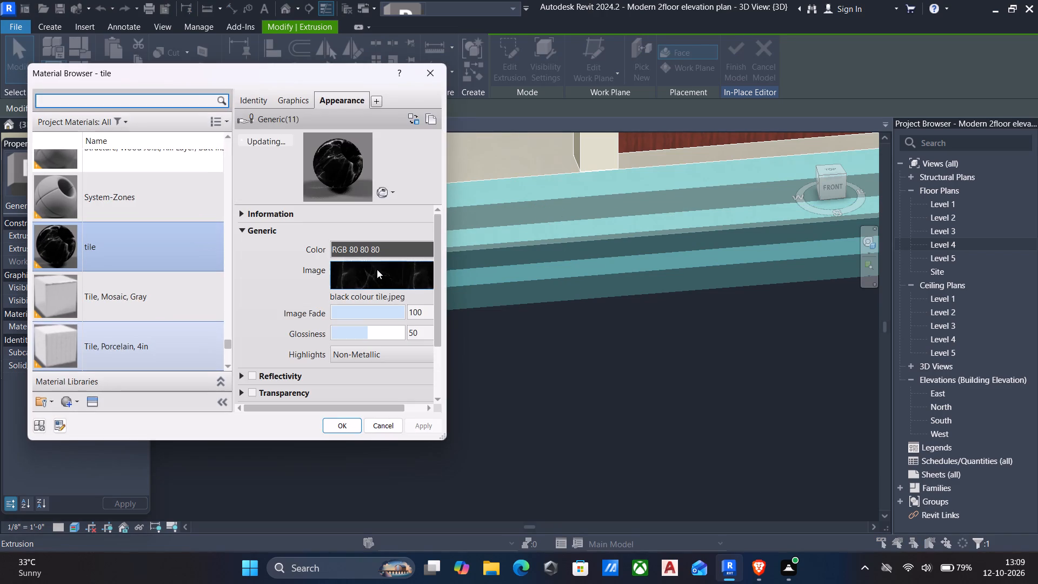
pyautogui.click(377, 269)
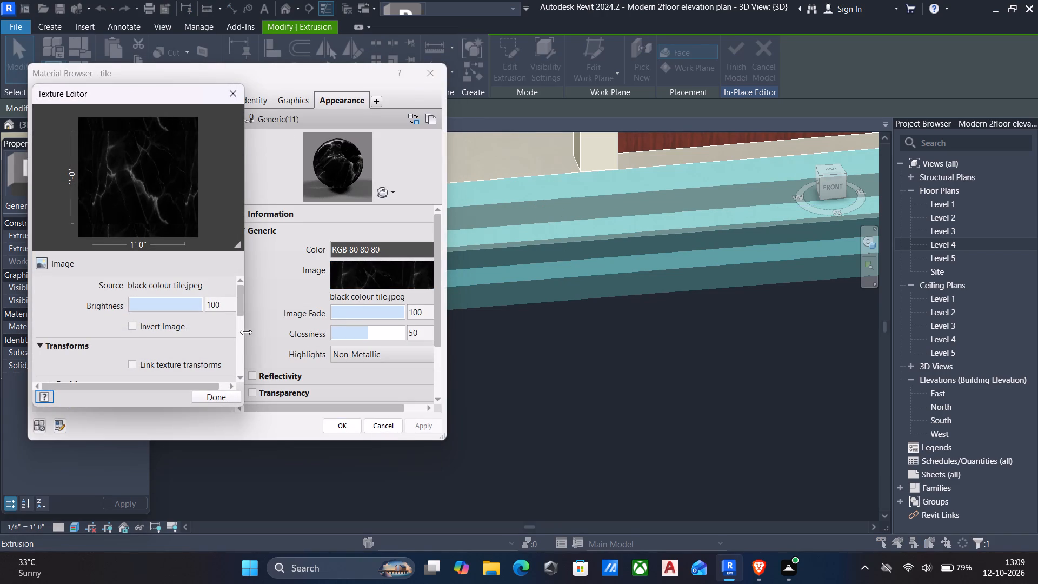
pyautogui.moveTo(241, 334); pyautogui.dragTo(247, 366)
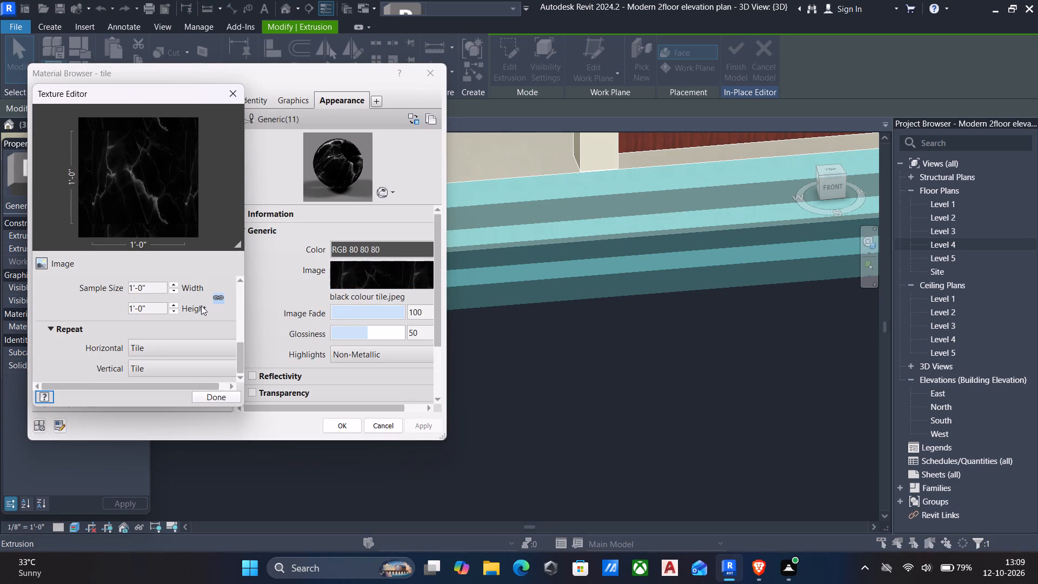
pyautogui.click(161, 293)
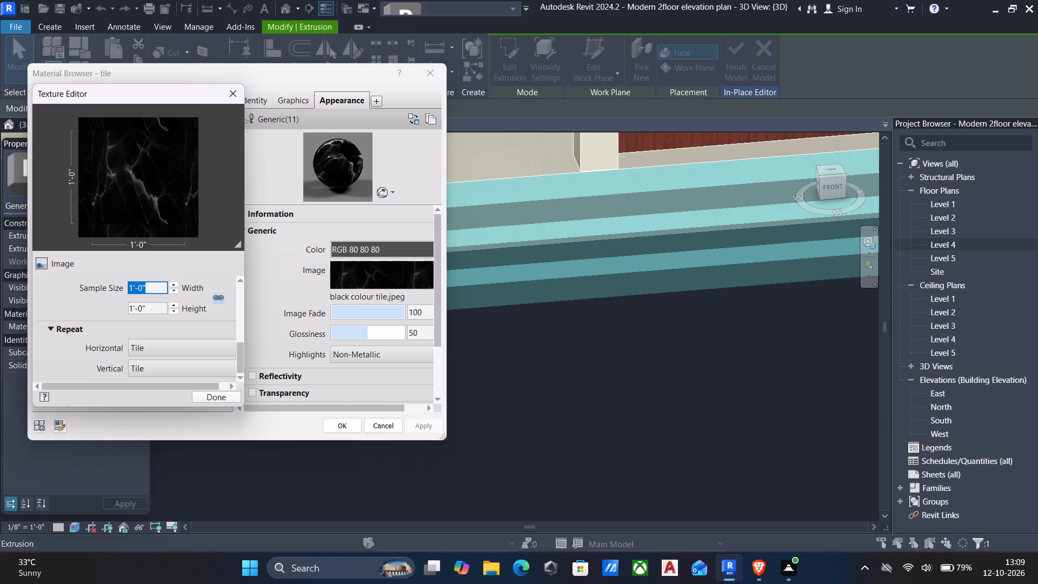
pyautogui.write("10'")
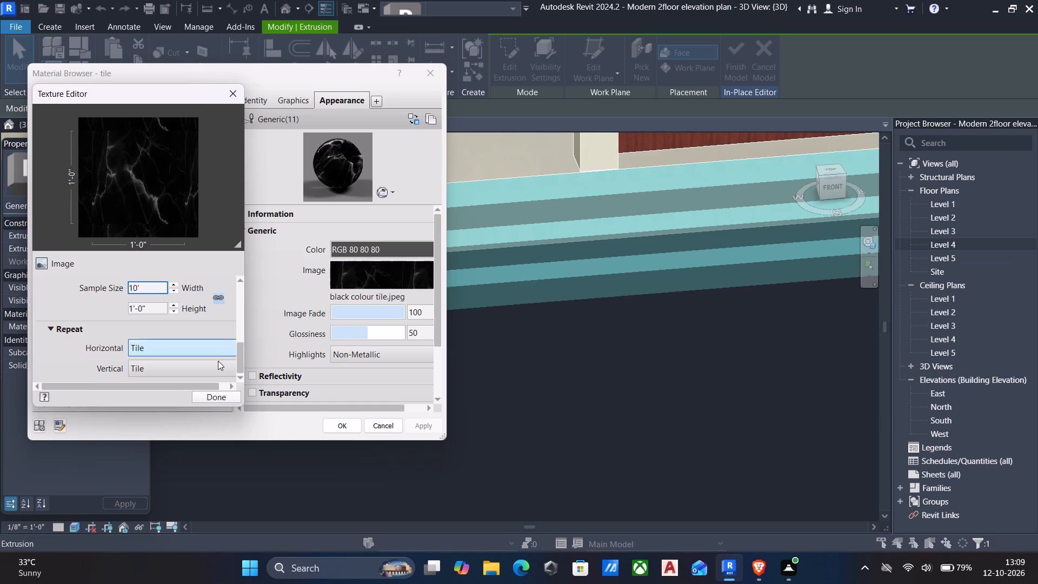
pyautogui.press('Return')
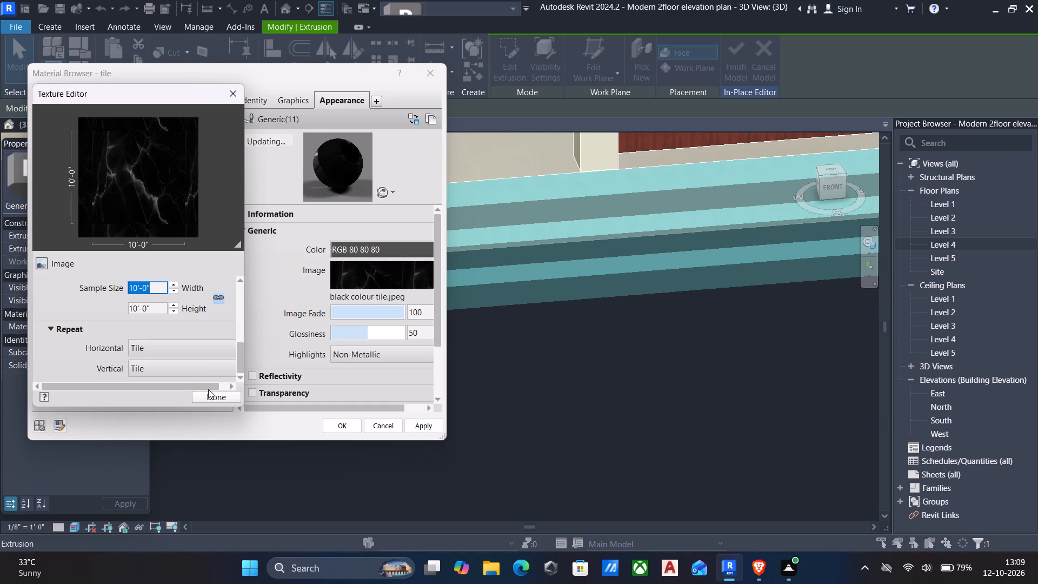
pyautogui.click(207, 401)
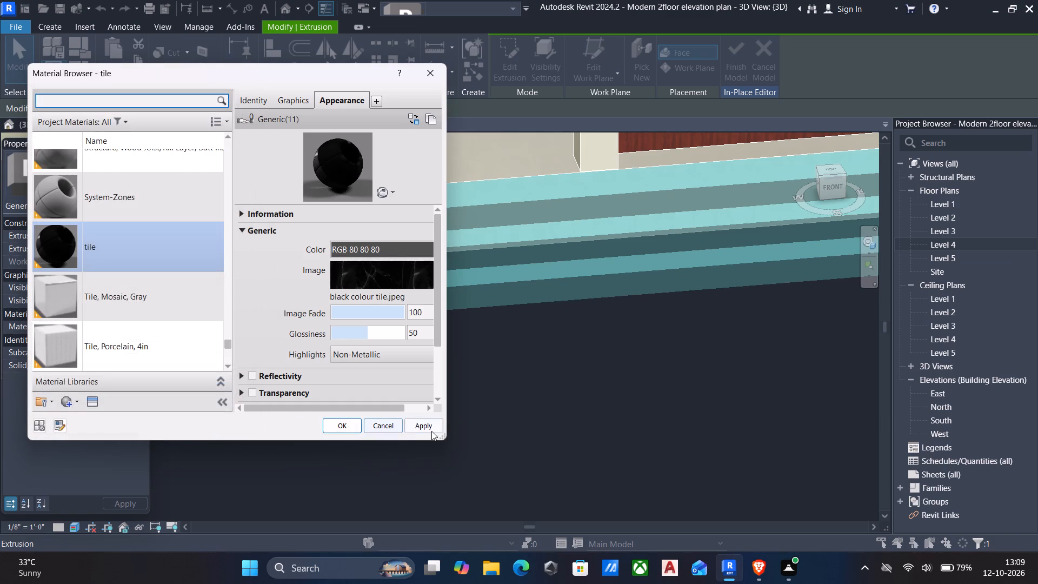
pyautogui.click(417, 428)
pyautogui.click(342, 423)
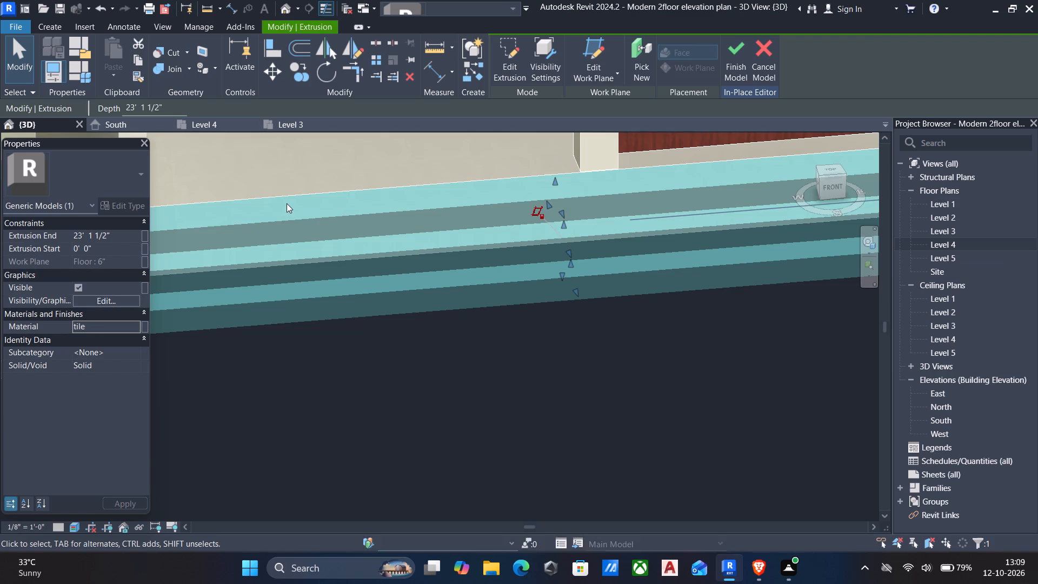
pyautogui.click(288, 203)
# For the upper-floor grooved wall panel extrusion around the window, create a new material named "window wall".
pyautogui.scroll(-5, 454, 308)
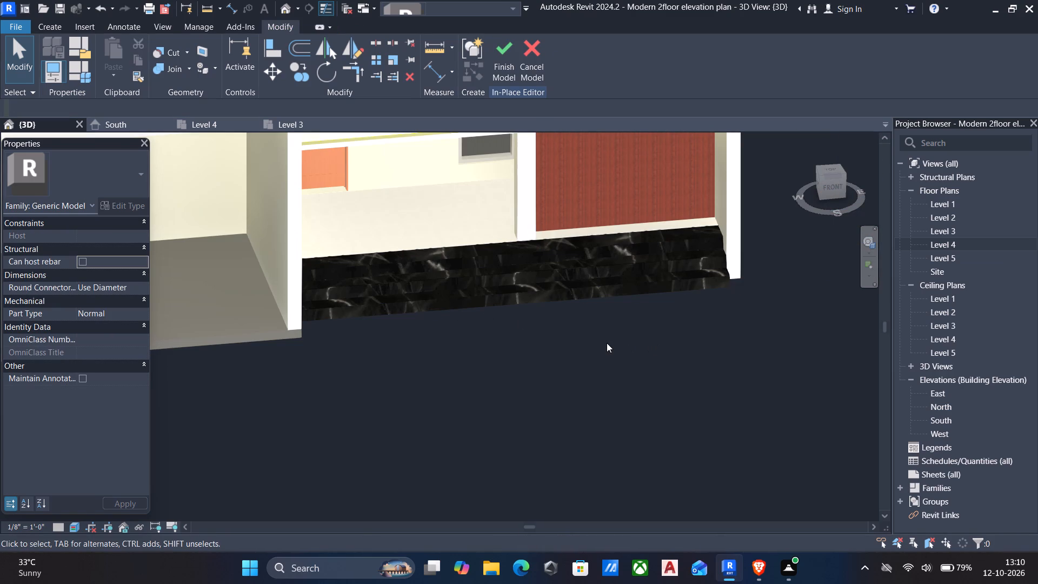
pyautogui.scroll(-5, 590, 334)
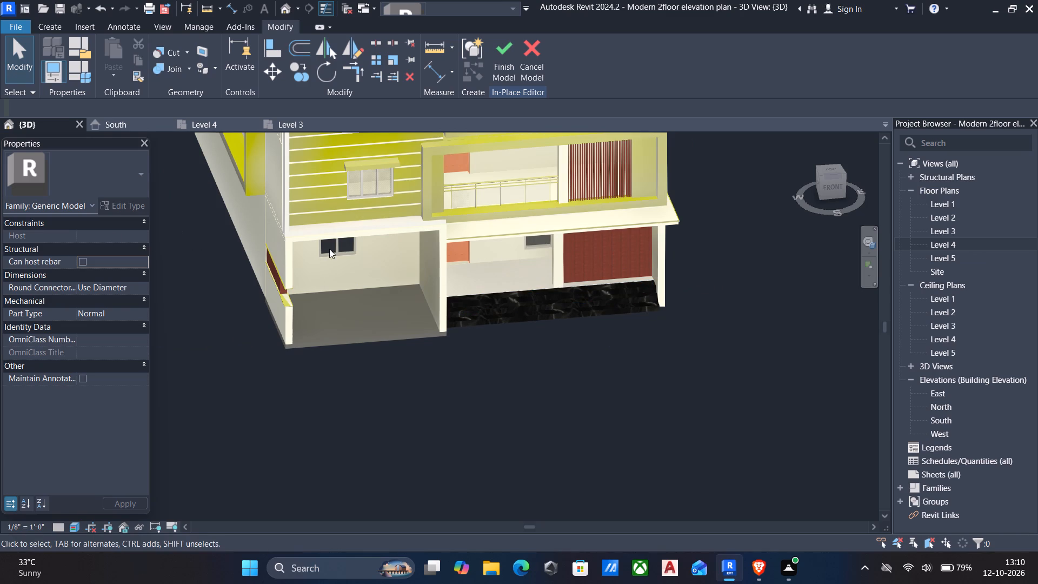
pyautogui.click(318, 216)
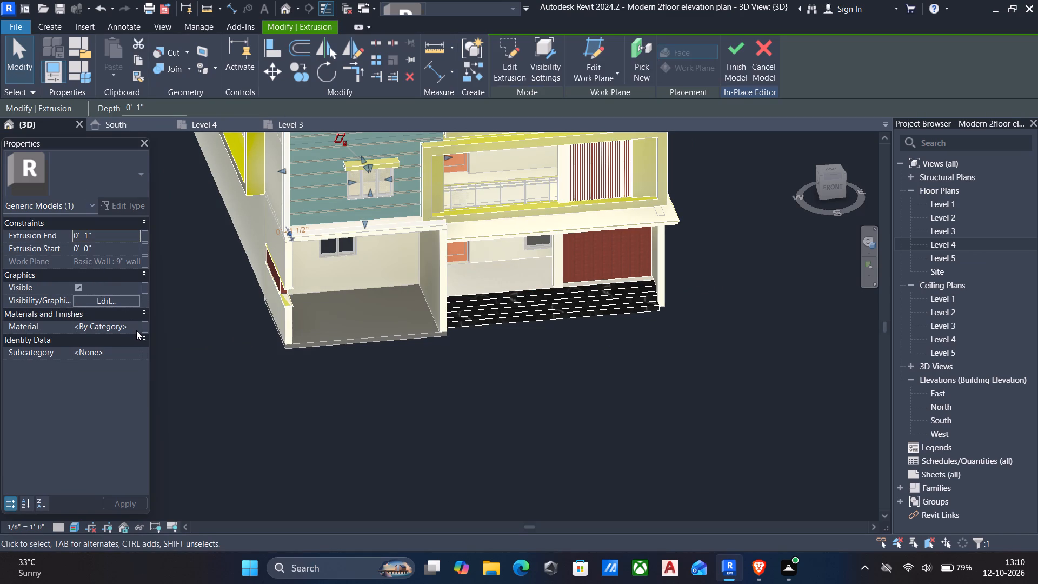
pyautogui.click(137, 331)
pyautogui.click(135, 321)
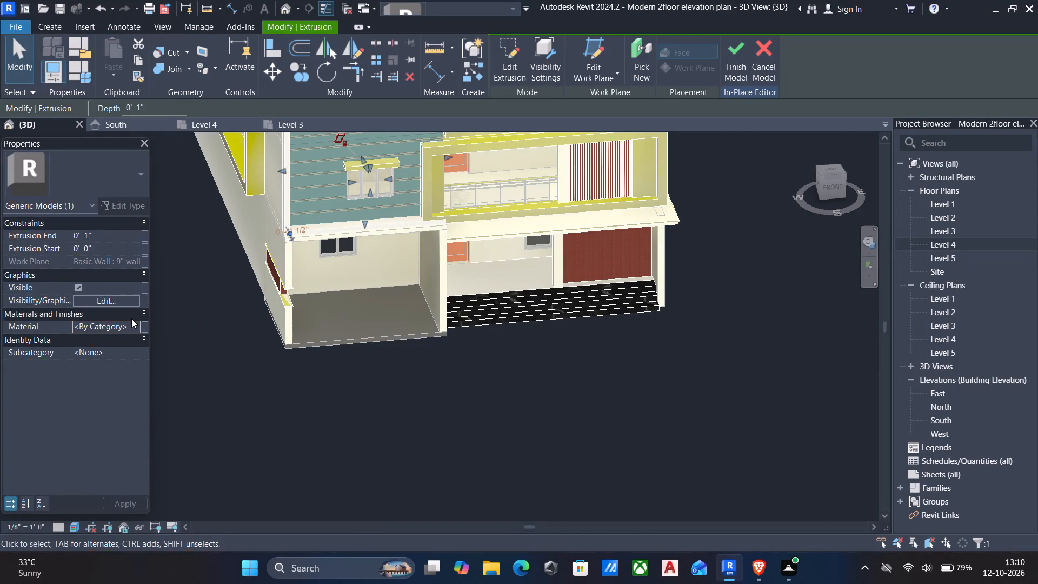
pyautogui.click(136, 328)
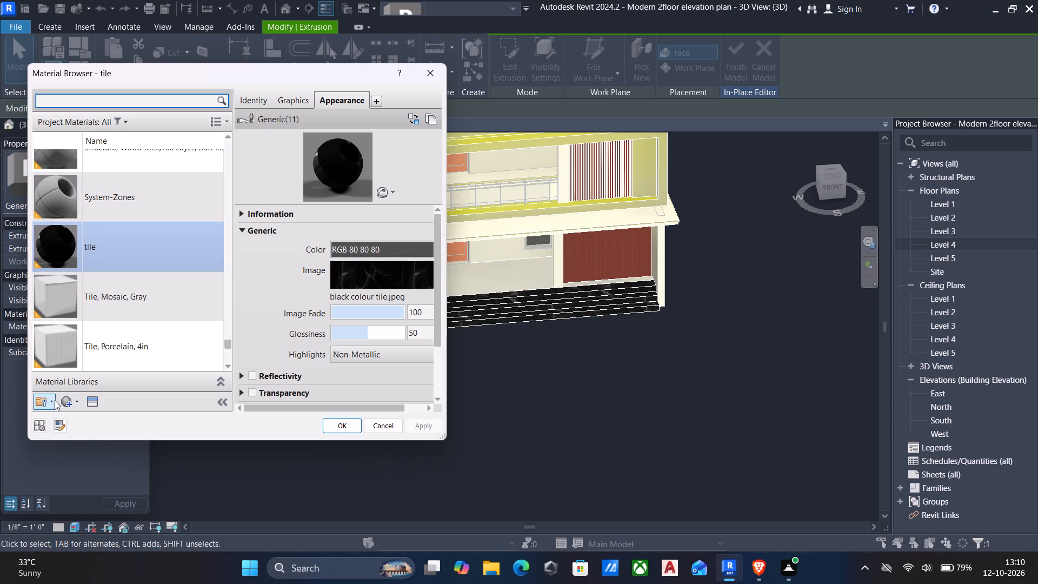
pyautogui.click(68, 403)
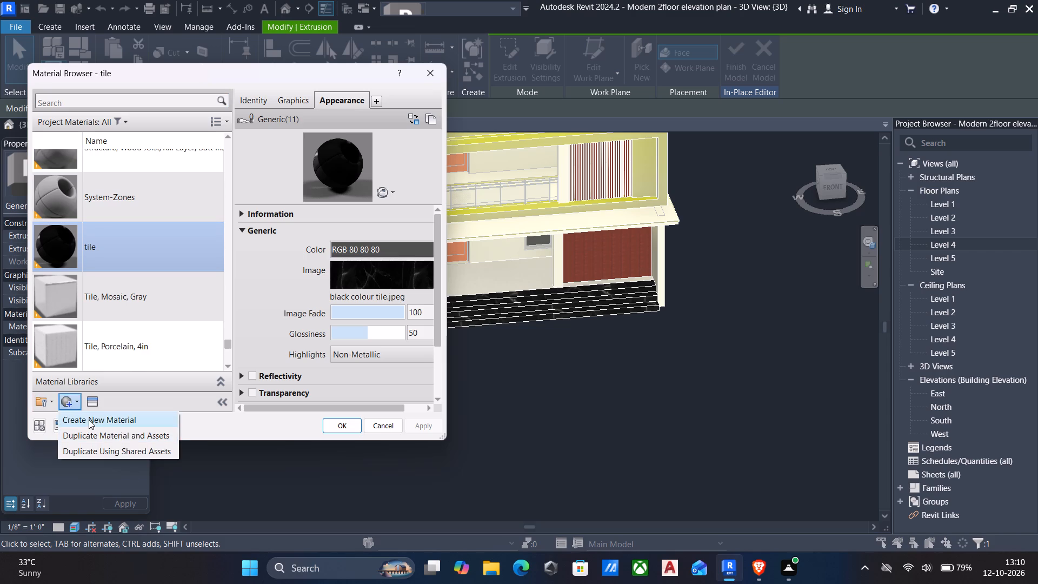
pyautogui.click(89, 420)
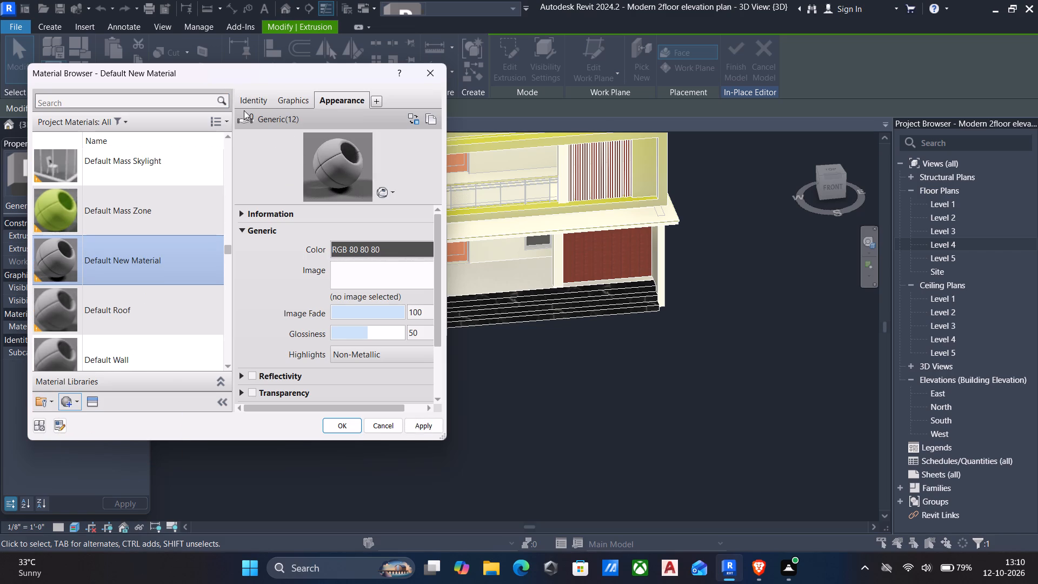
pyautogui.click(243, 102)
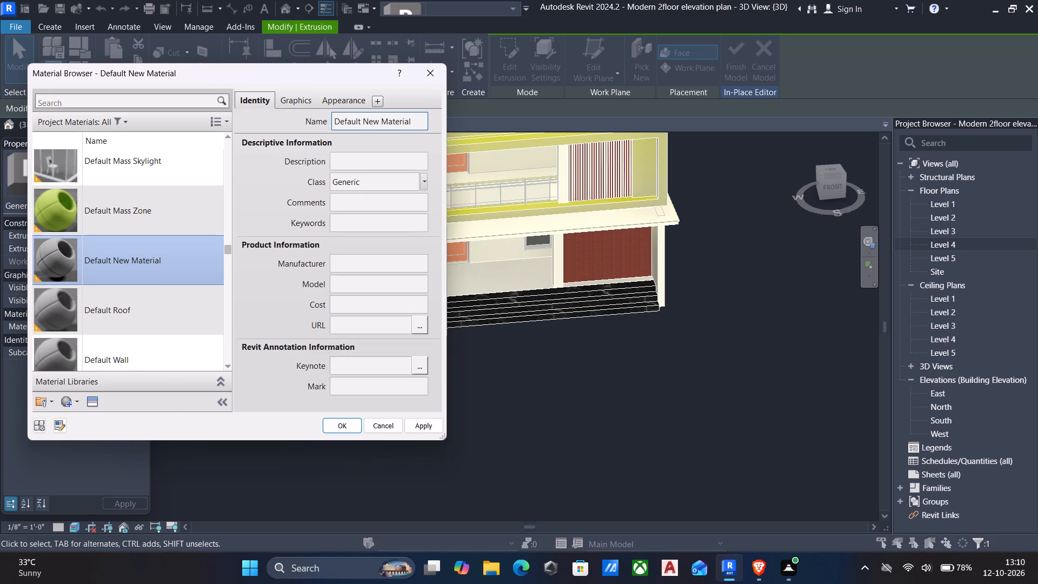
pyautogui.click(414, 121)
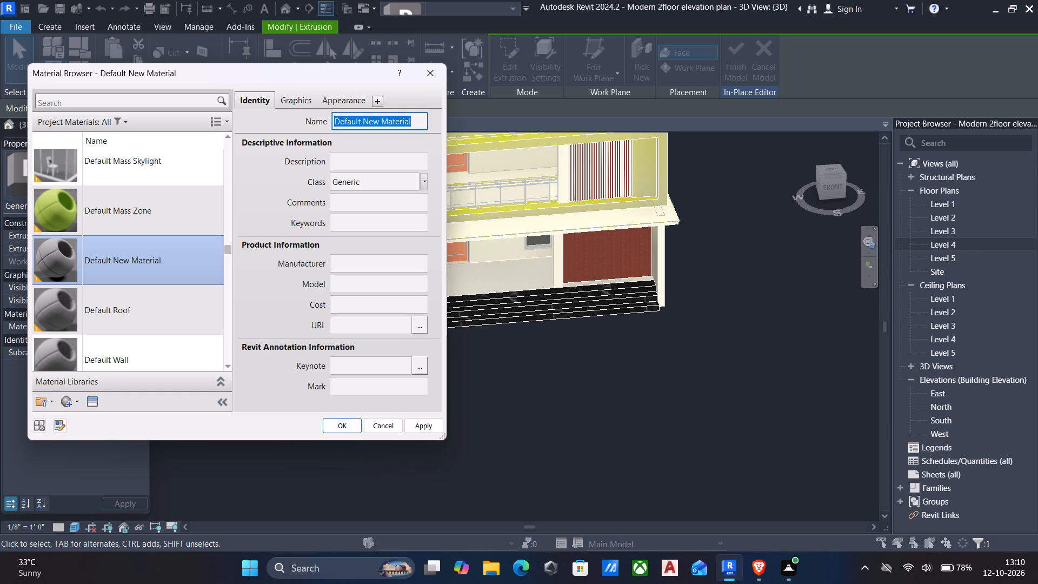
pyautogui.write('window')
pyautogui.press('space')
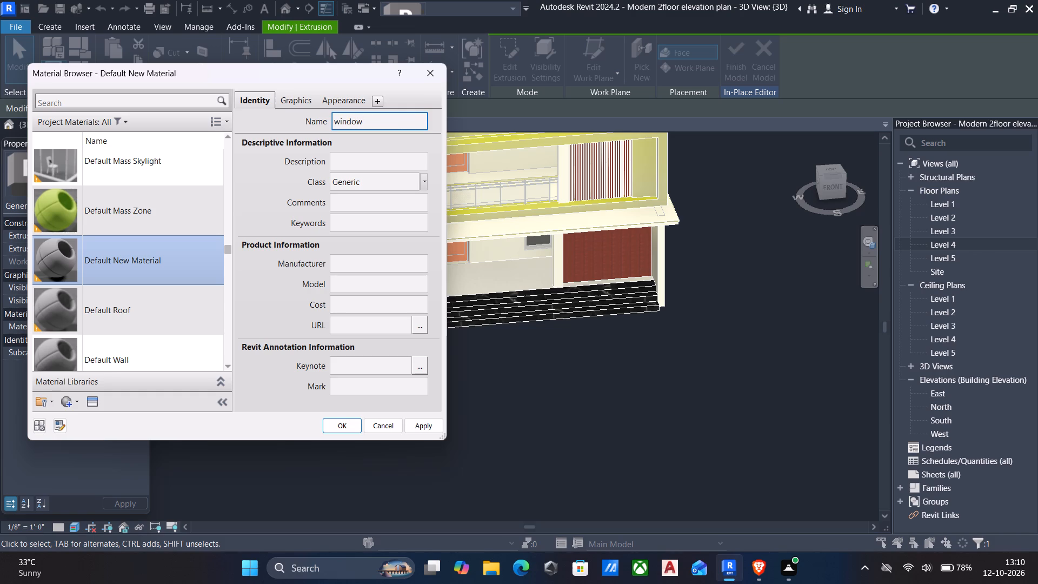
pyautogui.write('wall')
pyautogui.click(413, 428)
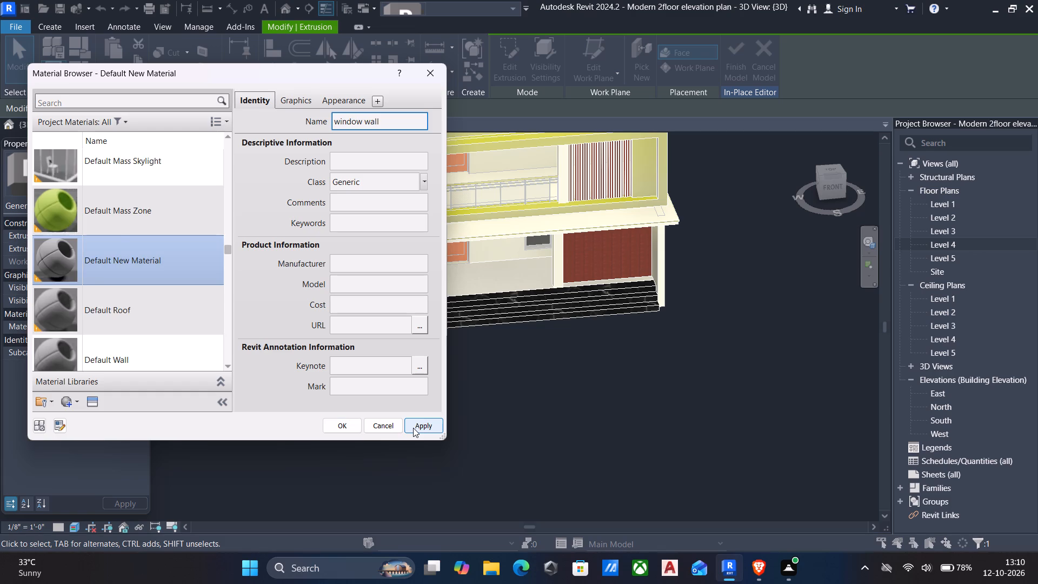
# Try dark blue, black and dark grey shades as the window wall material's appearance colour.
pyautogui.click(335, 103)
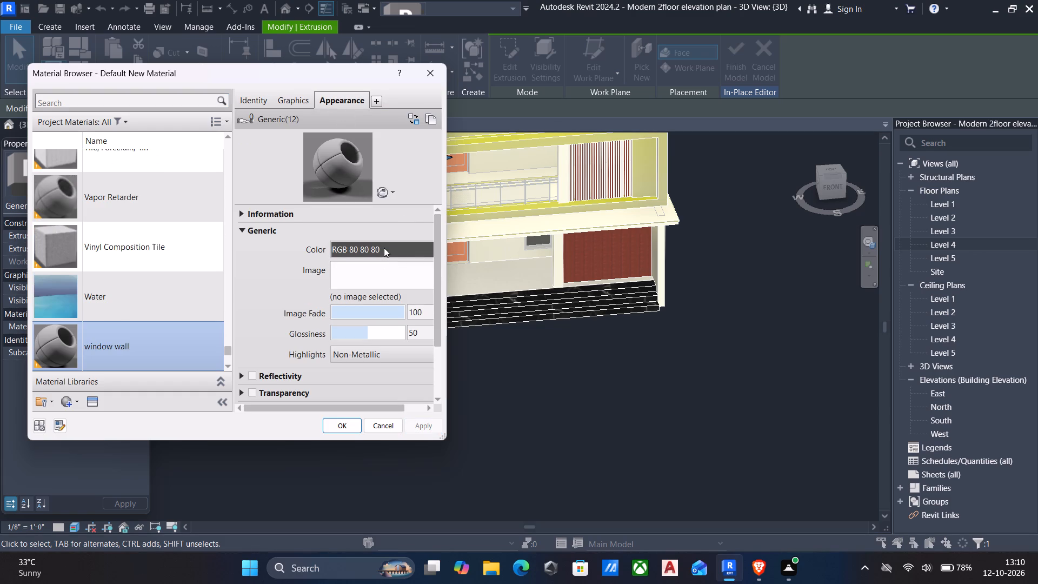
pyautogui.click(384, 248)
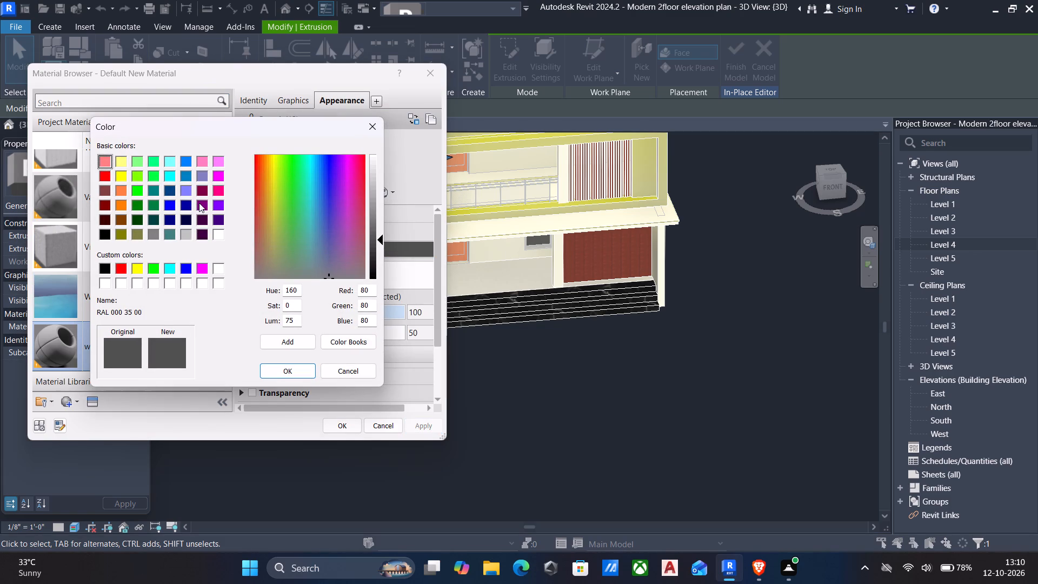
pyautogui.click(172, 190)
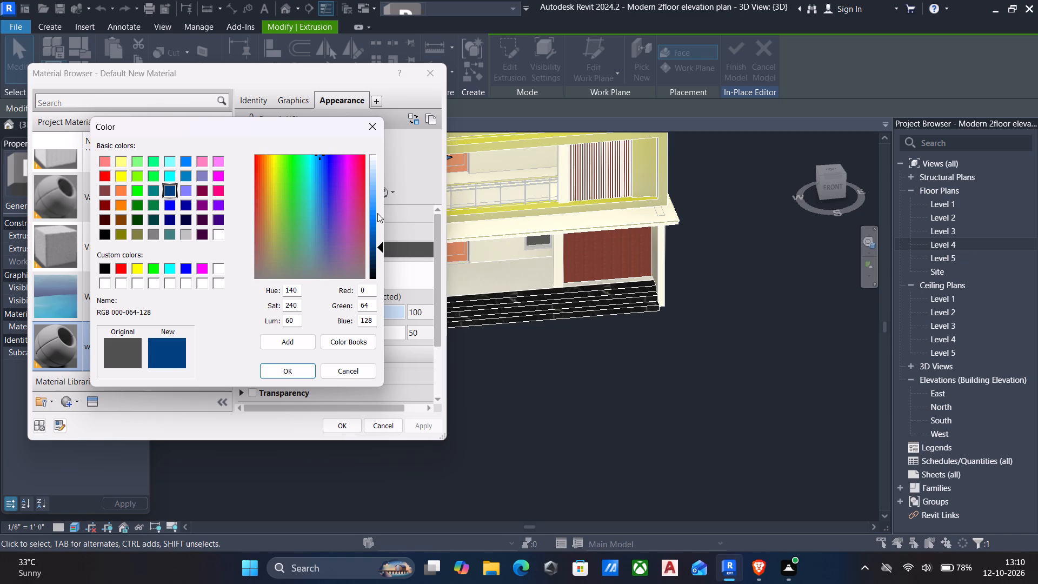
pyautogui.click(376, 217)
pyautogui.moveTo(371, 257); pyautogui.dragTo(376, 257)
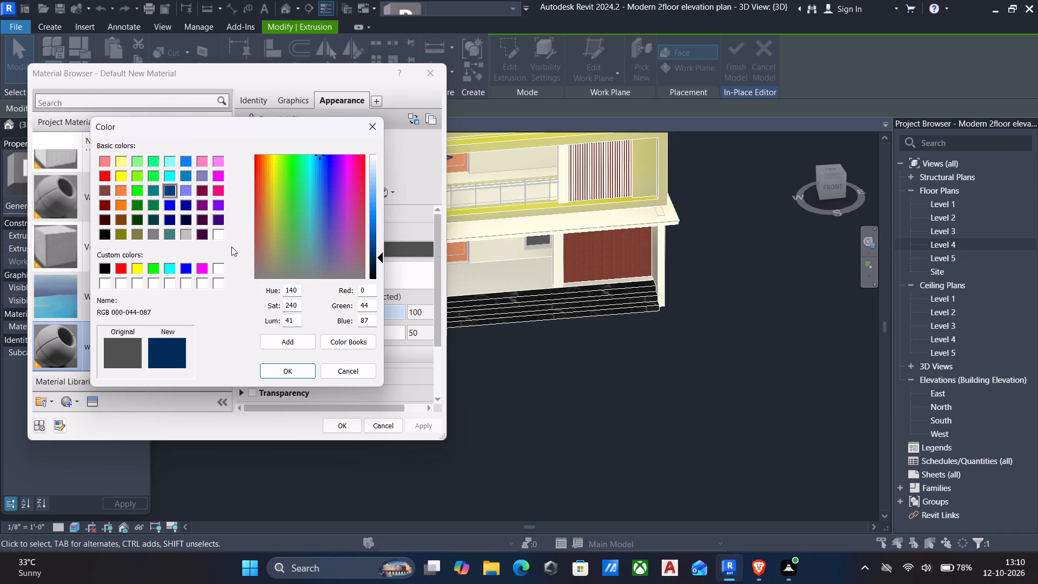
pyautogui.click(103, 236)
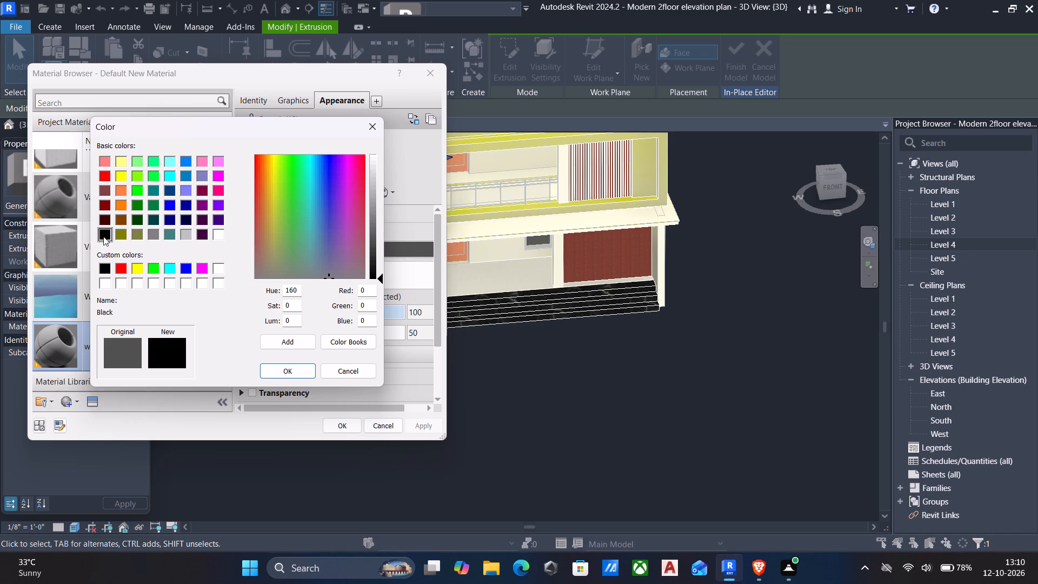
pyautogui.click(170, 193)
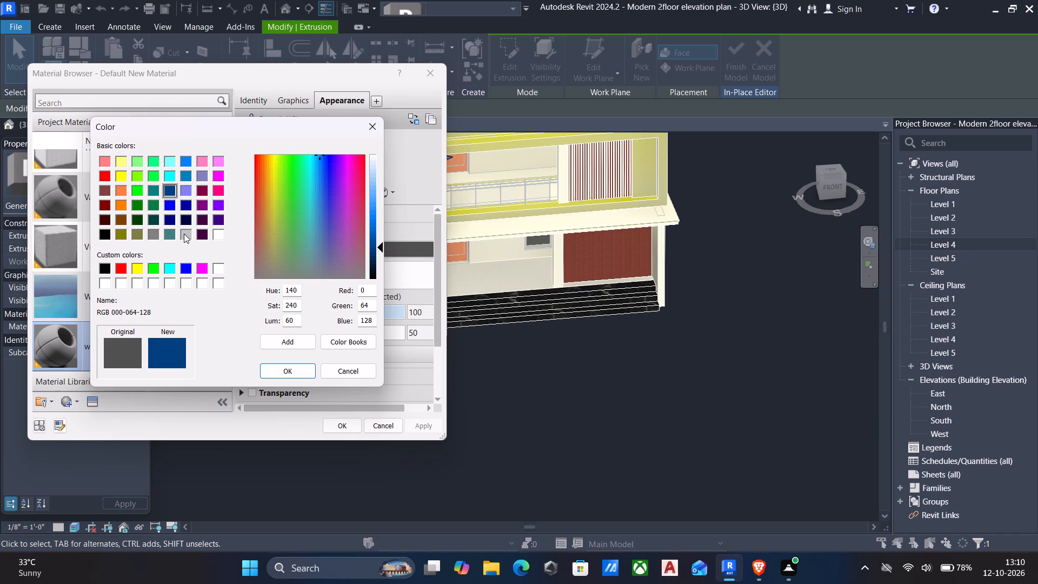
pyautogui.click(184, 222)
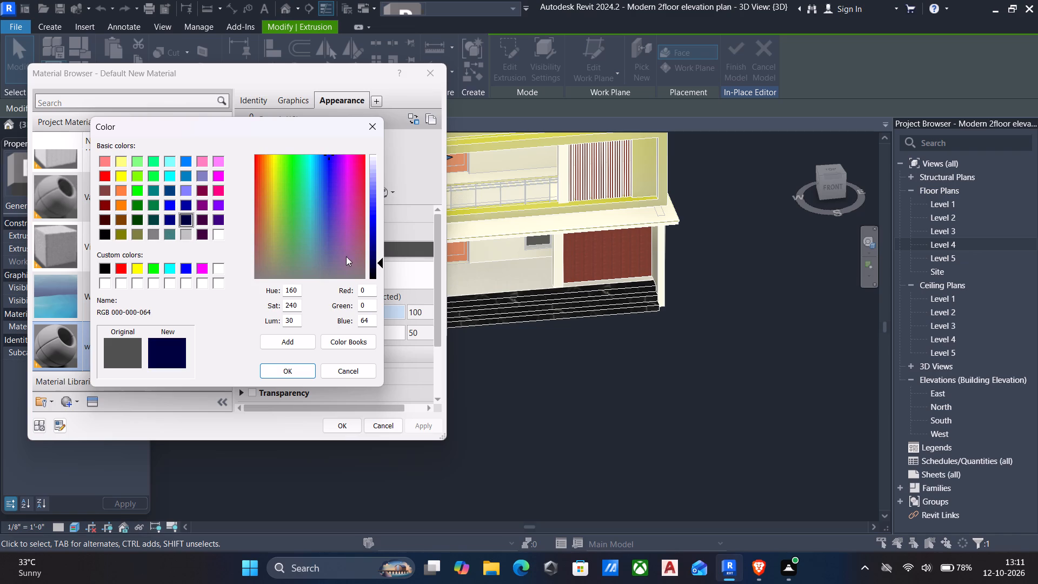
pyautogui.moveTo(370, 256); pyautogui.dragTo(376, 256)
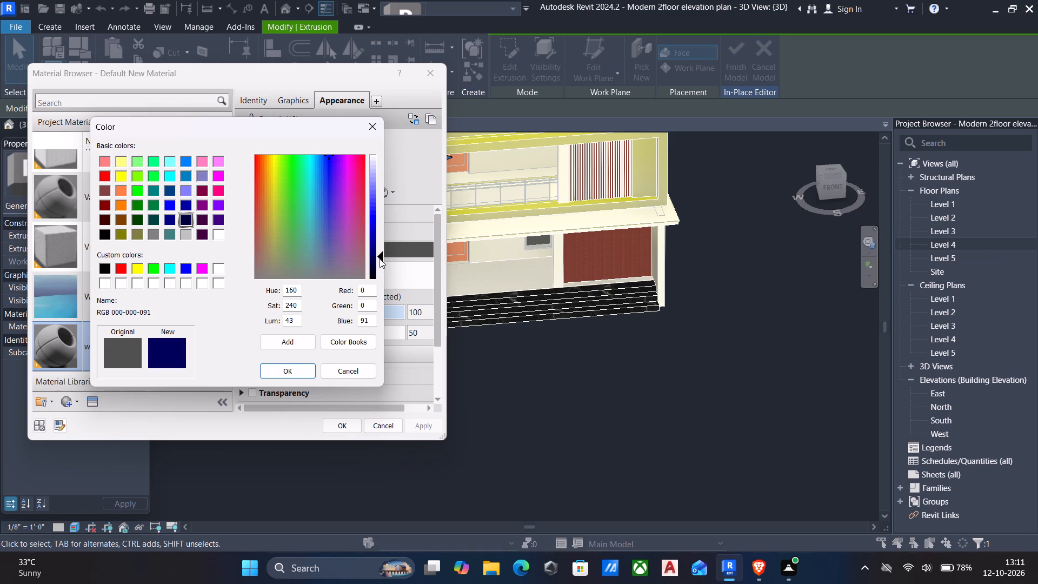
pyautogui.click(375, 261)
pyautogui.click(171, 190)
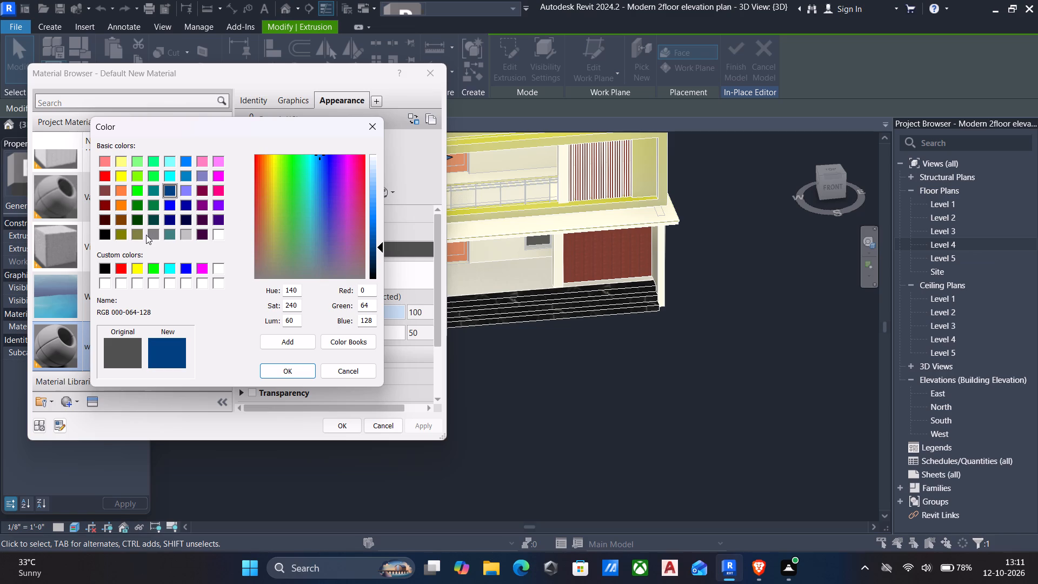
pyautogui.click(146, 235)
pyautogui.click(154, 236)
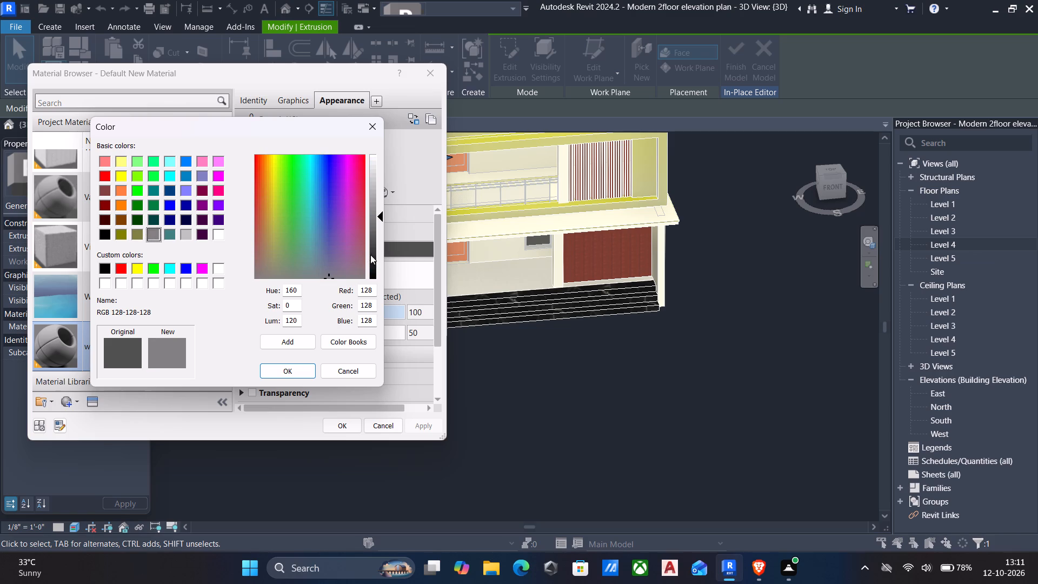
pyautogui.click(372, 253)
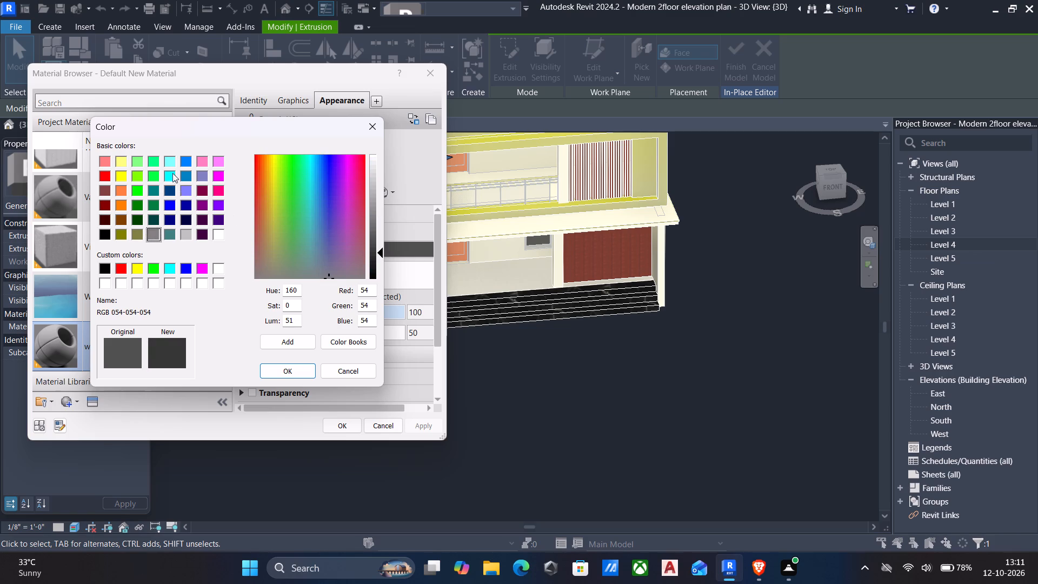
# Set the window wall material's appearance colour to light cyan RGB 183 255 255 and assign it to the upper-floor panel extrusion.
pyautogui.click(172, 153)
pyautogui.click(169, 162)
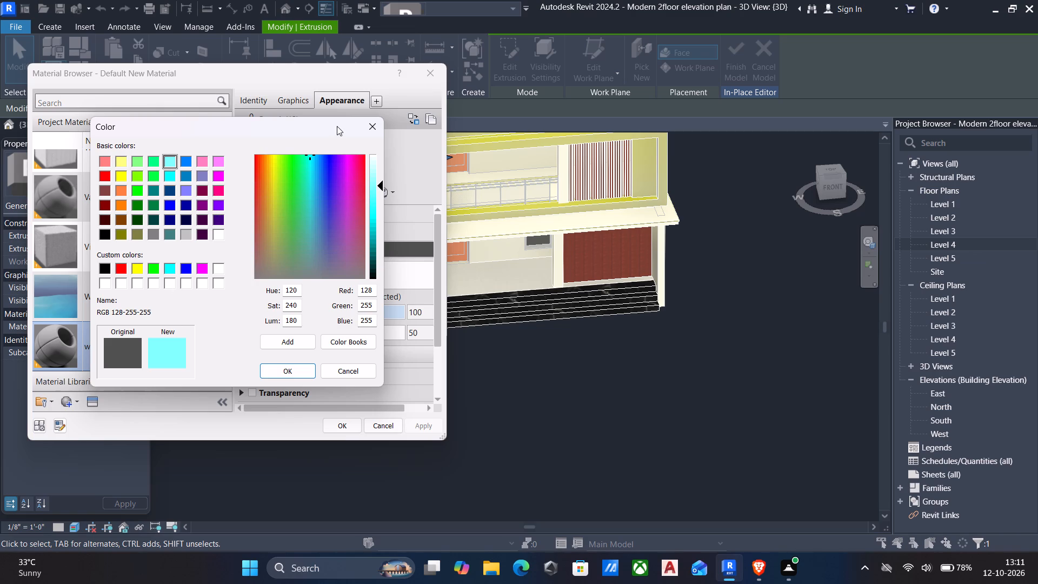
pyautogui.click(369, 191)
pyautogui.click(380, 187)
pyautogui.click(372, 178)
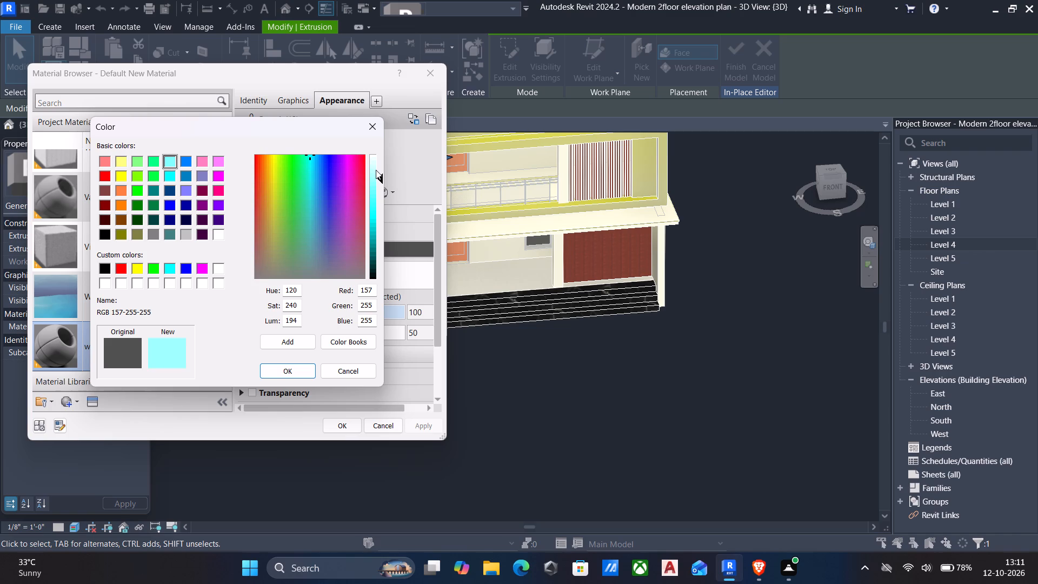
pyautogui.click(376, 170)
pyautogui.moveTo(371, 172); pyautogui.dragTo(377, 172)
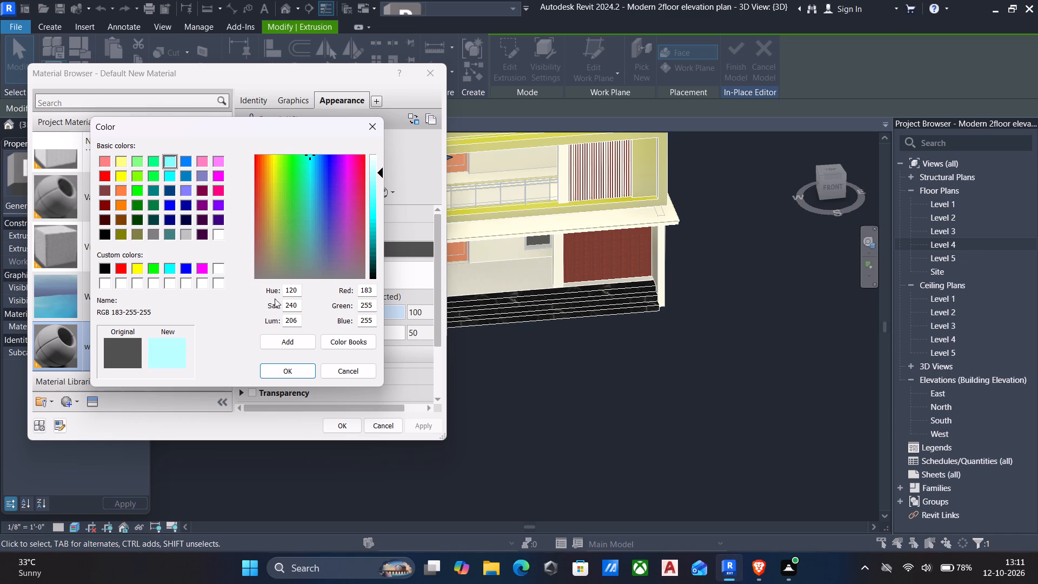
pyautogui.click(272, 366)
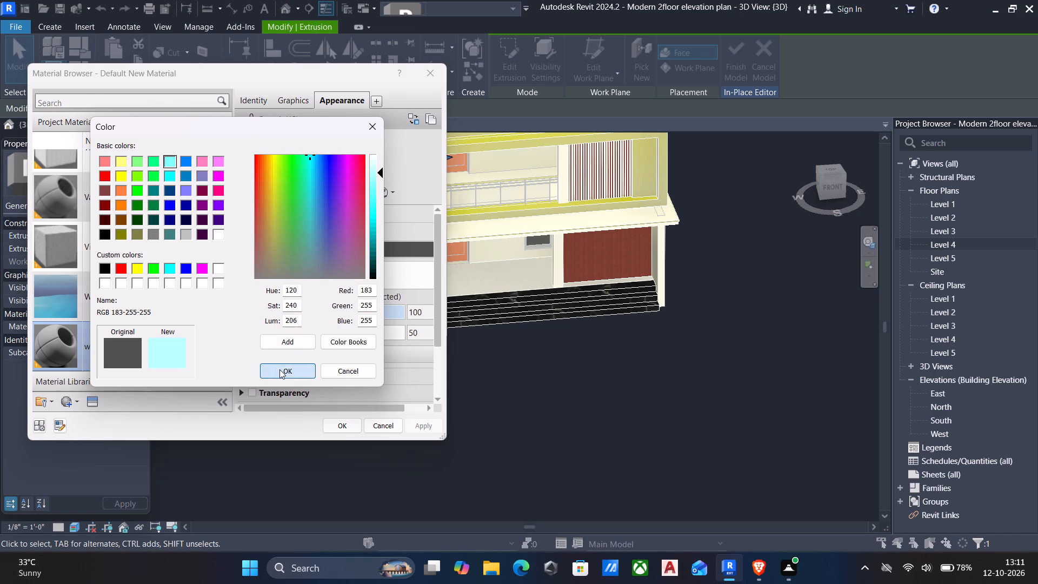
pyautogui.click(423, 426)
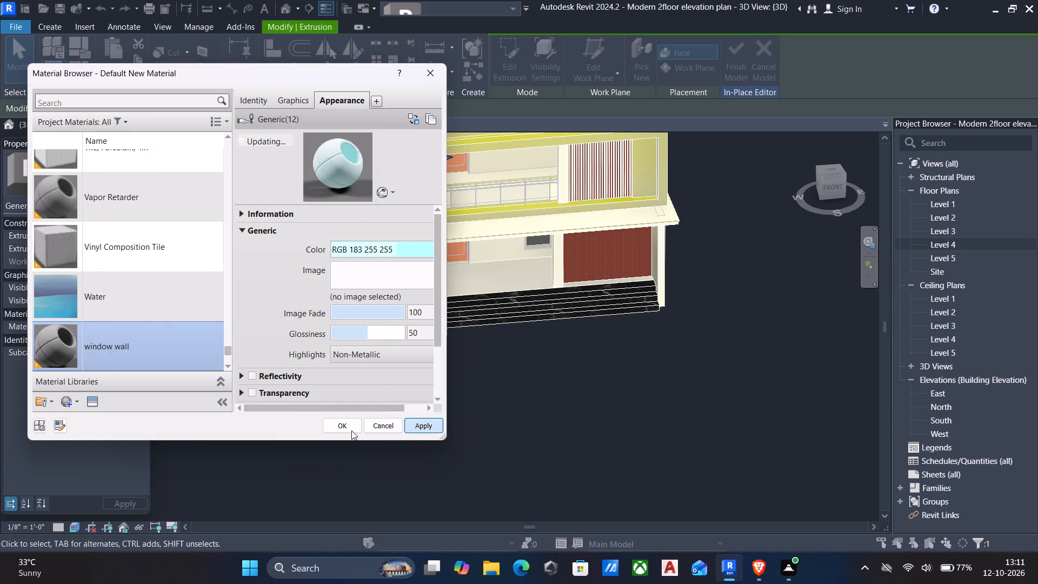
pyautogui.click(348, 427)
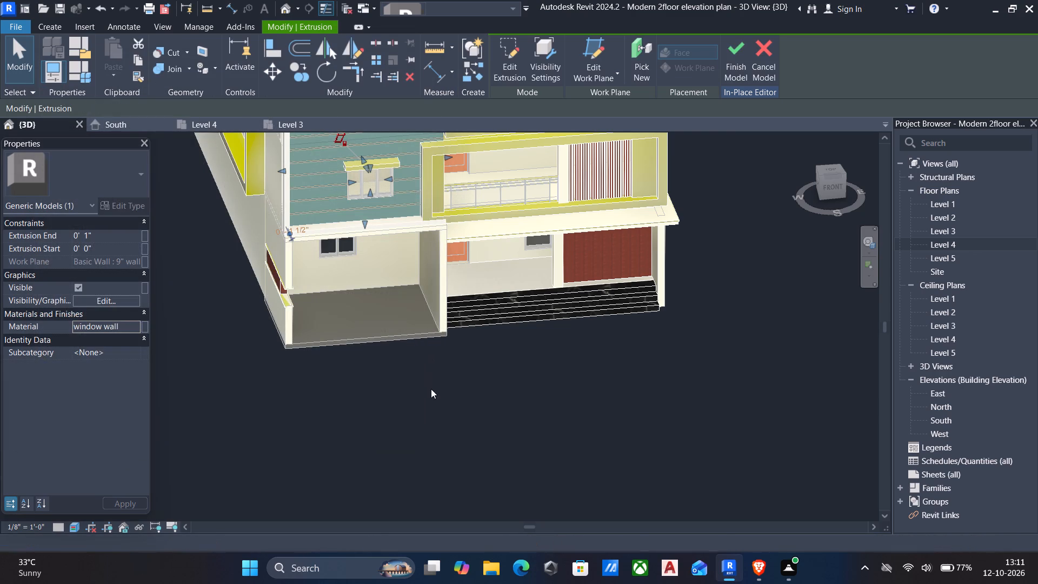
pyautogui.moveTo(411, 346); pyautogui.dragTo(502, 443, button='middle')
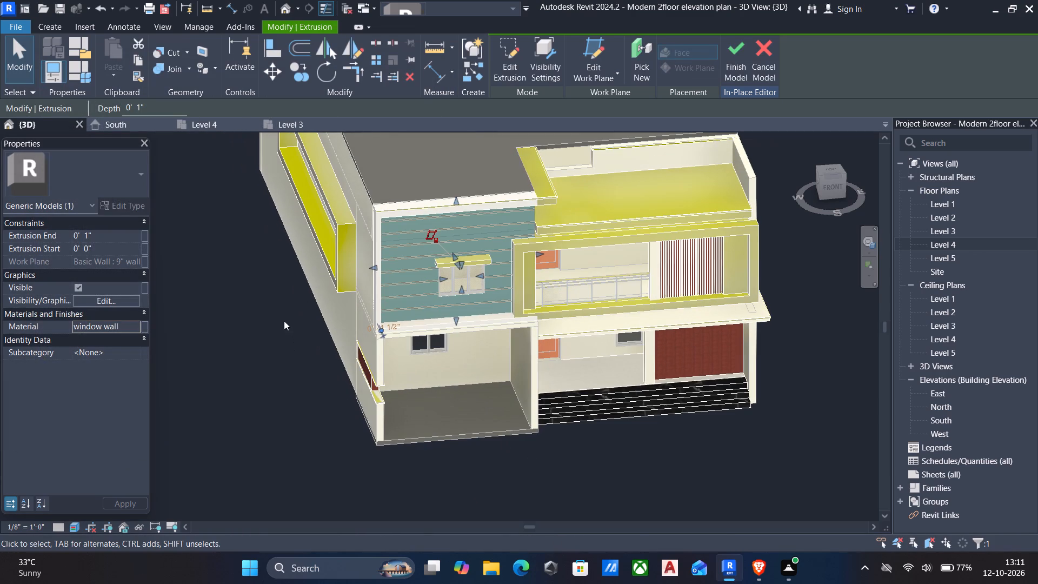
pyautogui.press('Escape')
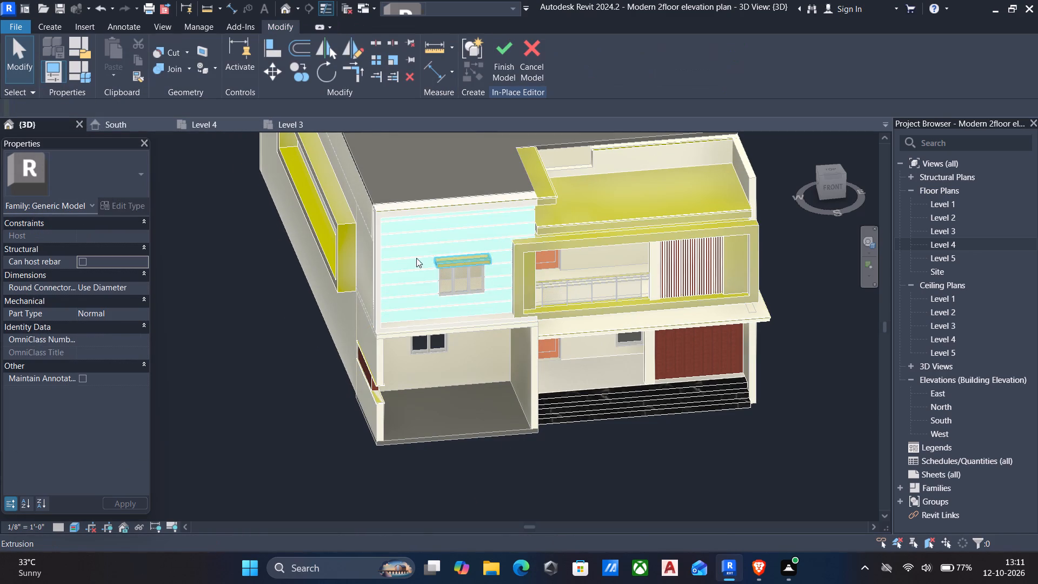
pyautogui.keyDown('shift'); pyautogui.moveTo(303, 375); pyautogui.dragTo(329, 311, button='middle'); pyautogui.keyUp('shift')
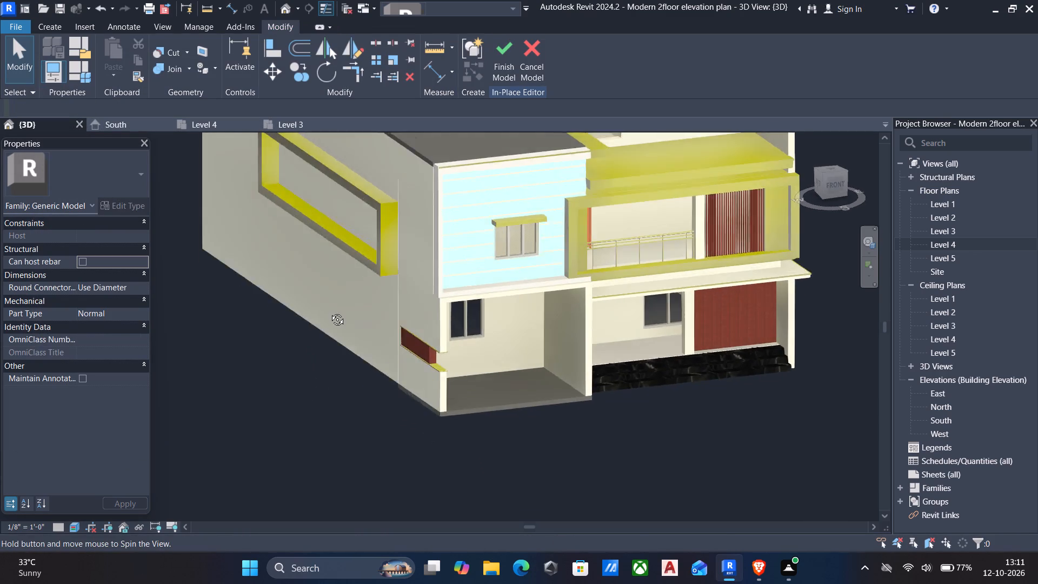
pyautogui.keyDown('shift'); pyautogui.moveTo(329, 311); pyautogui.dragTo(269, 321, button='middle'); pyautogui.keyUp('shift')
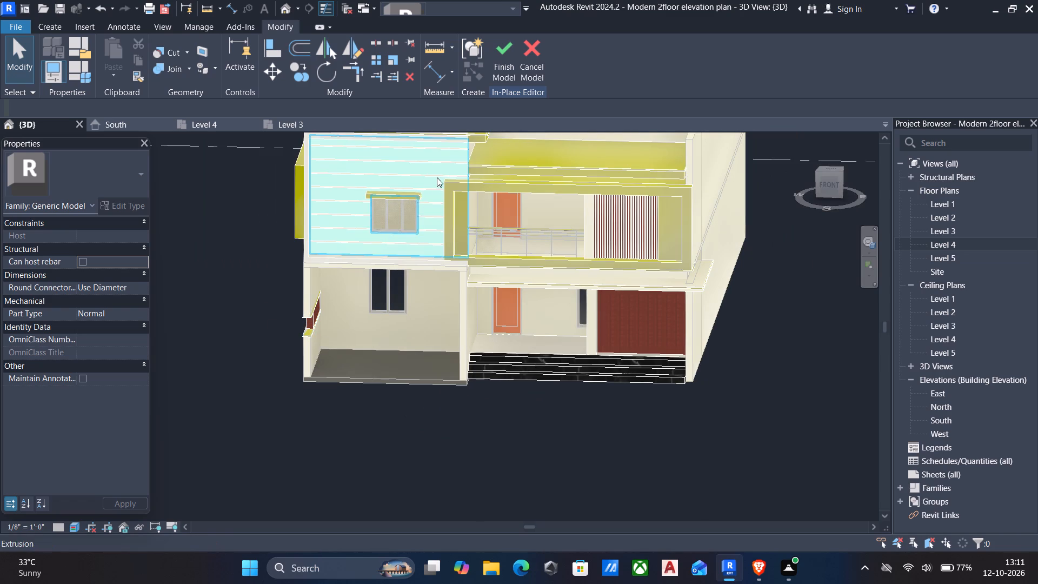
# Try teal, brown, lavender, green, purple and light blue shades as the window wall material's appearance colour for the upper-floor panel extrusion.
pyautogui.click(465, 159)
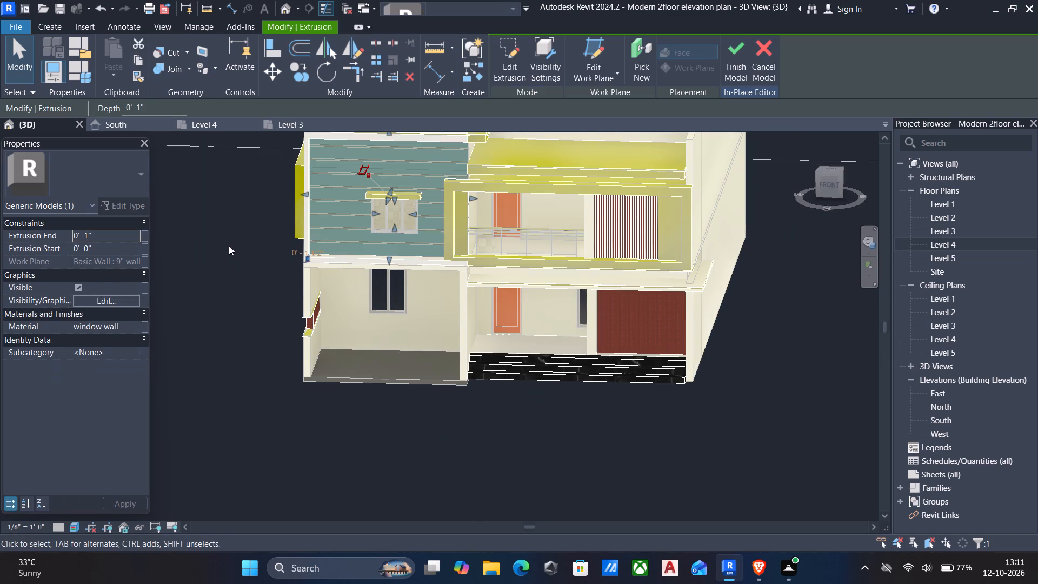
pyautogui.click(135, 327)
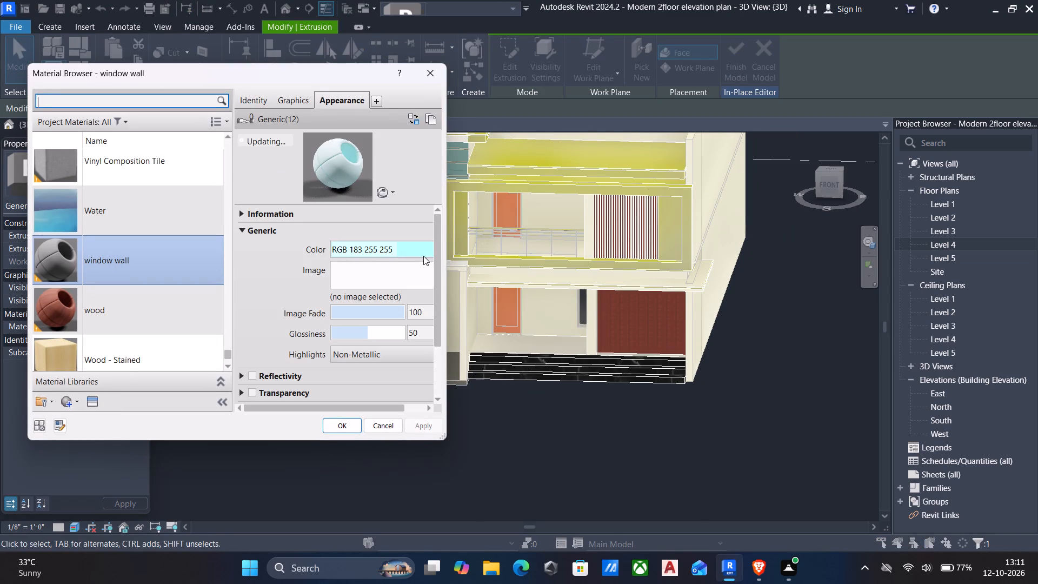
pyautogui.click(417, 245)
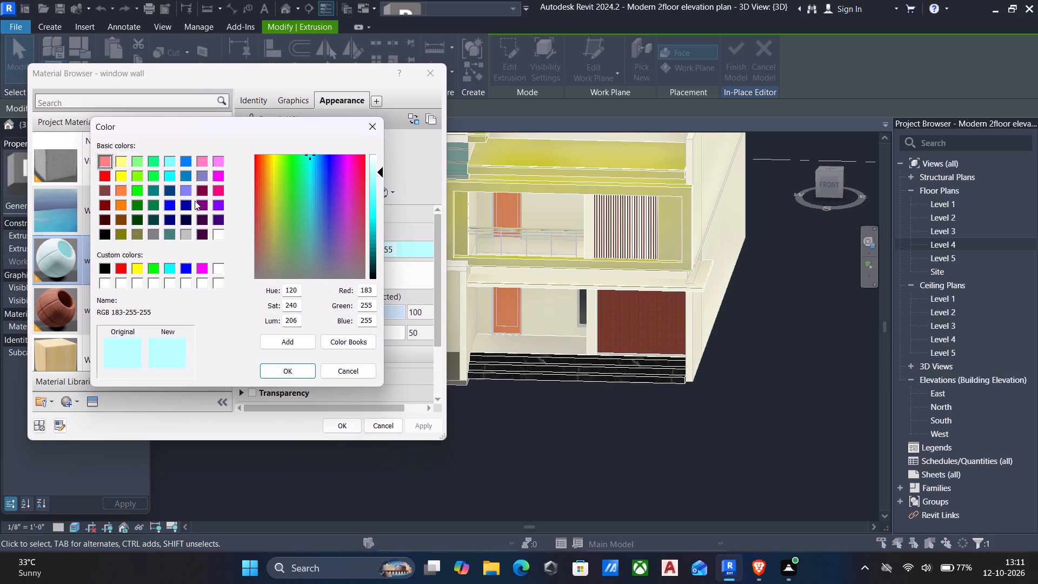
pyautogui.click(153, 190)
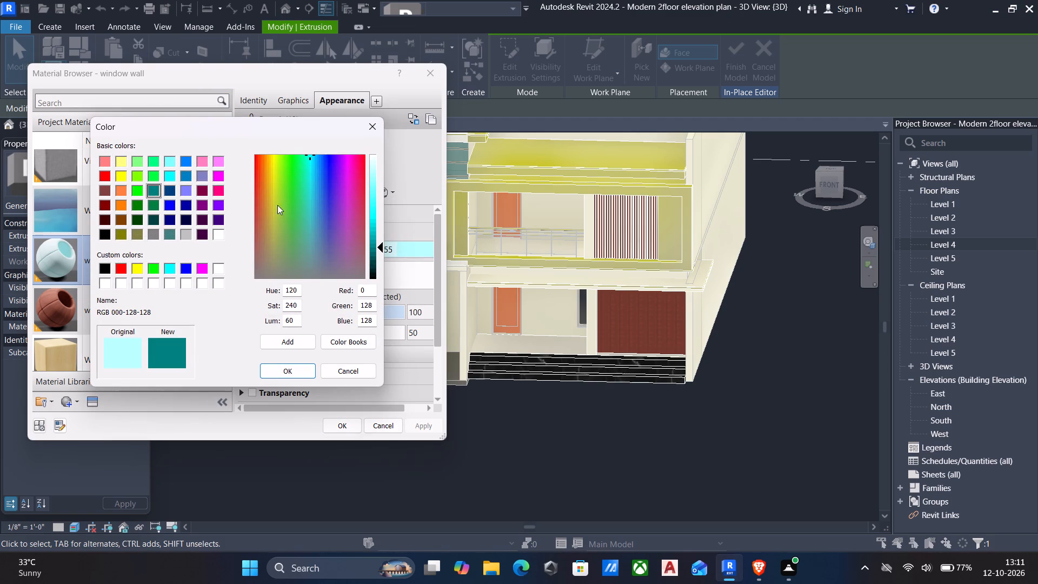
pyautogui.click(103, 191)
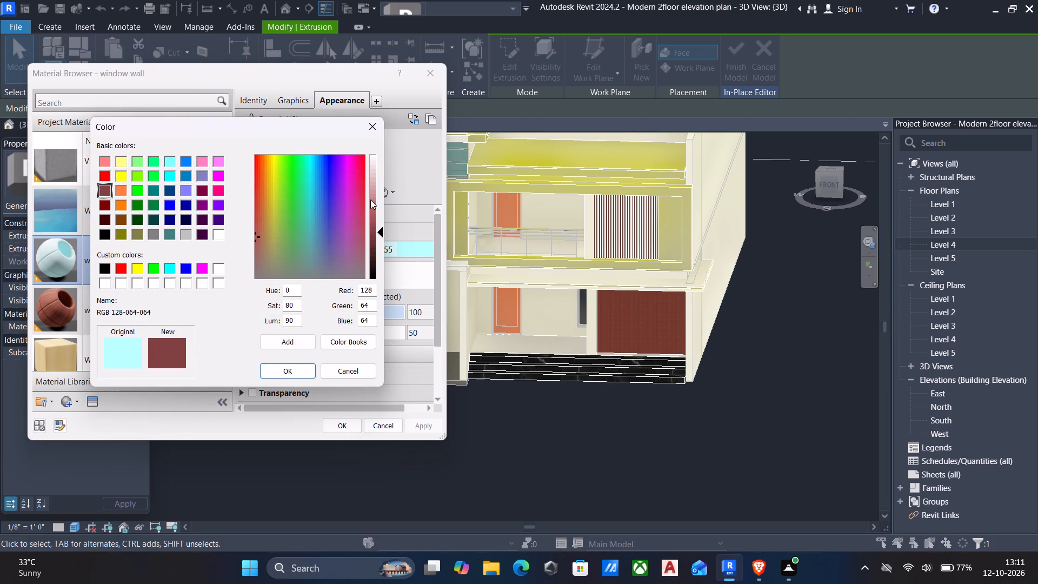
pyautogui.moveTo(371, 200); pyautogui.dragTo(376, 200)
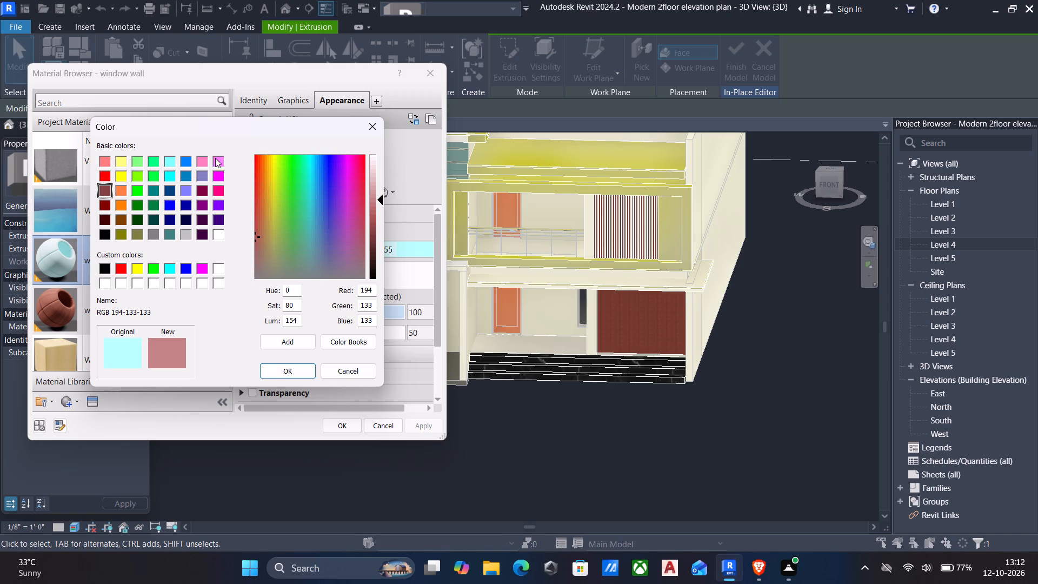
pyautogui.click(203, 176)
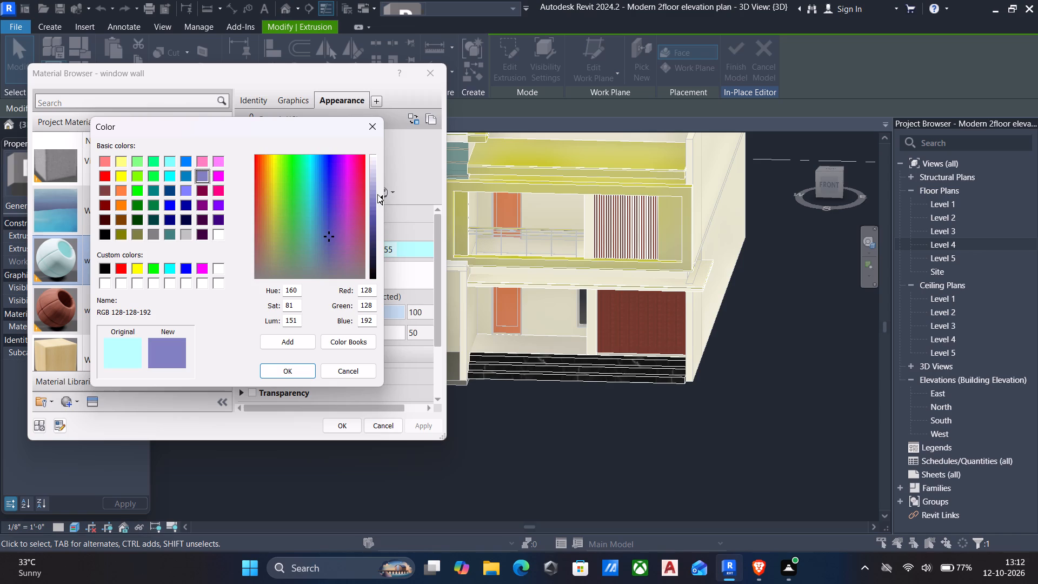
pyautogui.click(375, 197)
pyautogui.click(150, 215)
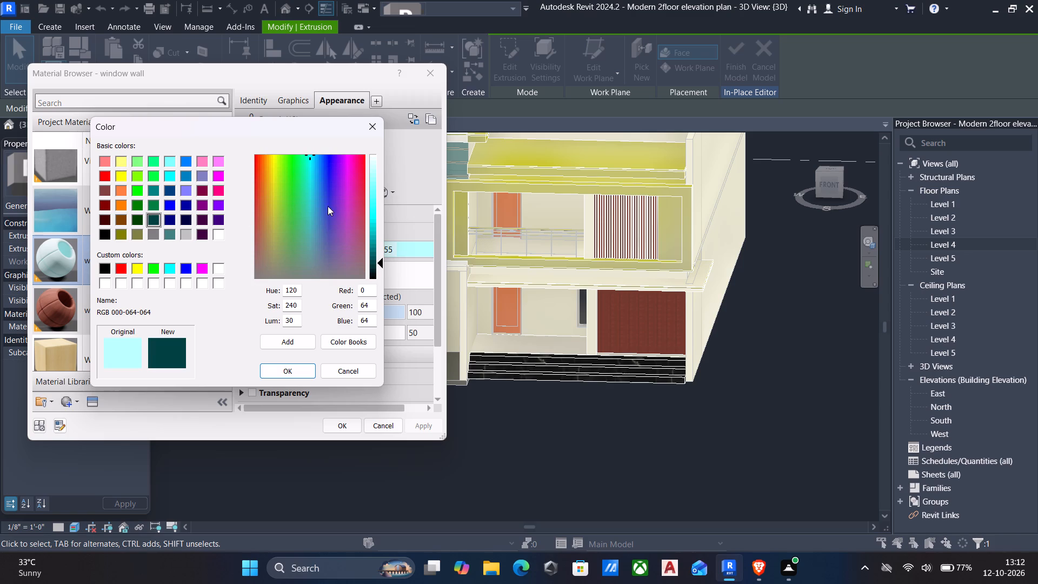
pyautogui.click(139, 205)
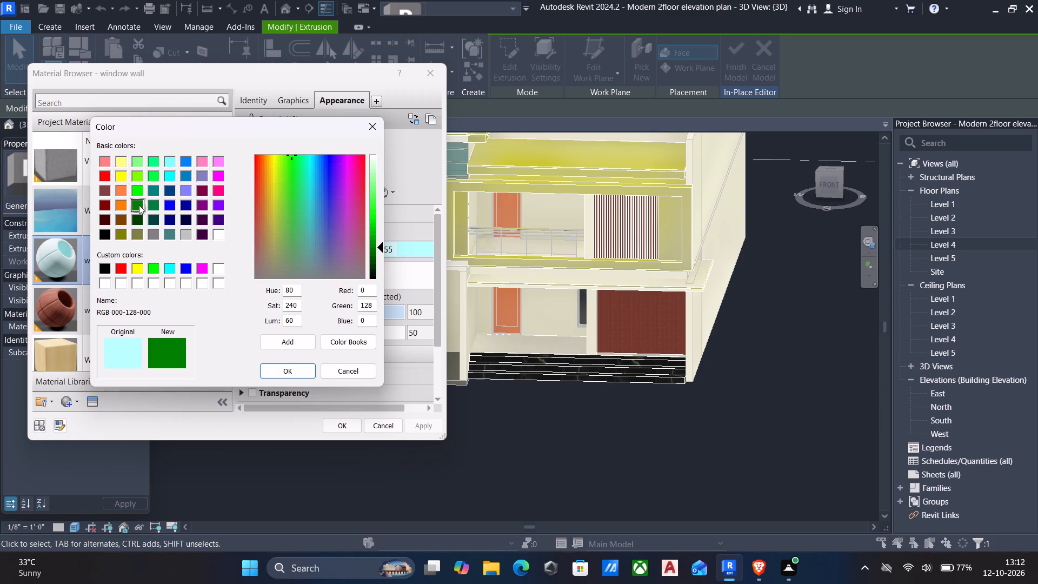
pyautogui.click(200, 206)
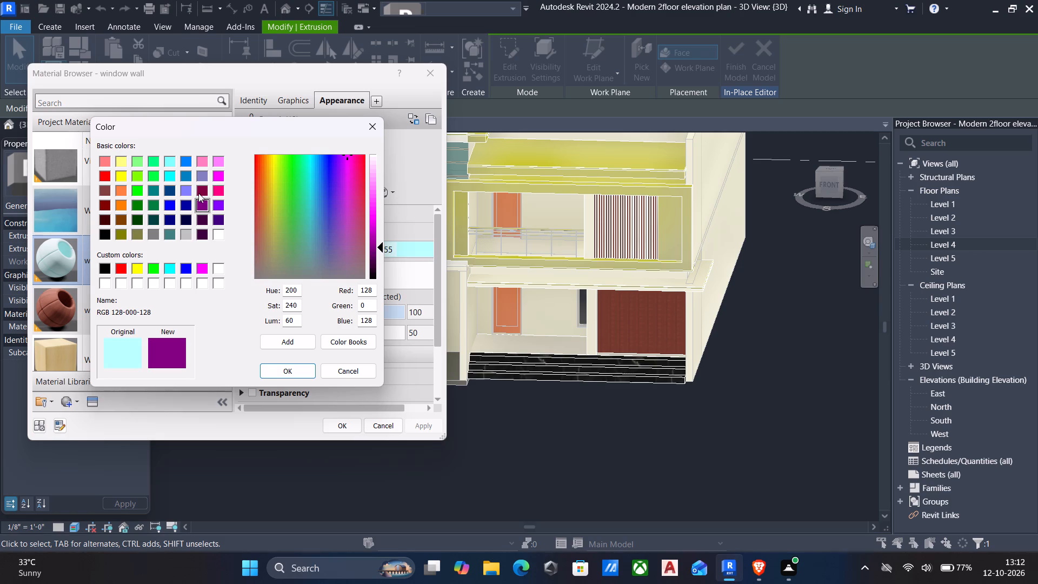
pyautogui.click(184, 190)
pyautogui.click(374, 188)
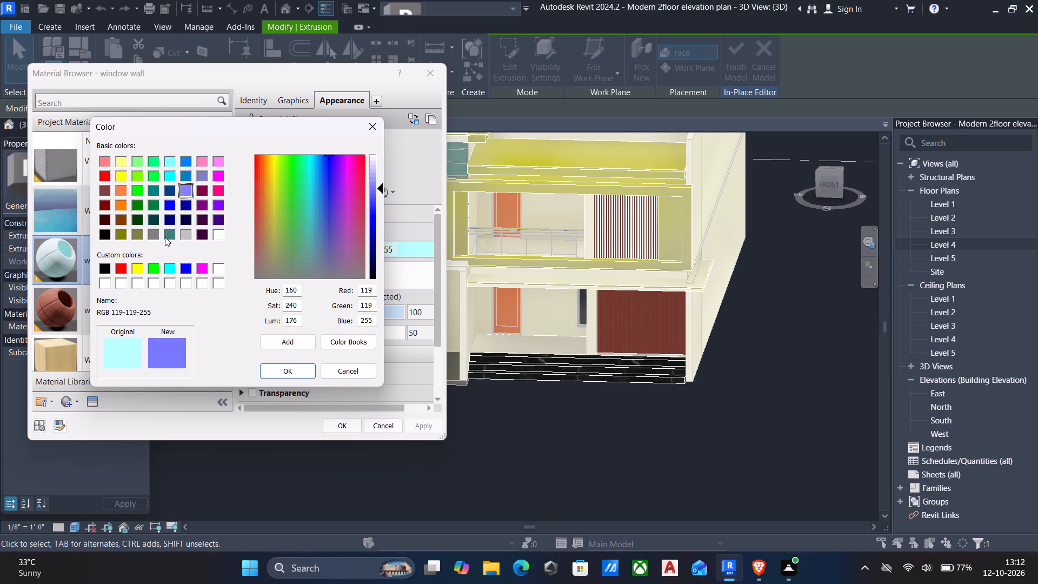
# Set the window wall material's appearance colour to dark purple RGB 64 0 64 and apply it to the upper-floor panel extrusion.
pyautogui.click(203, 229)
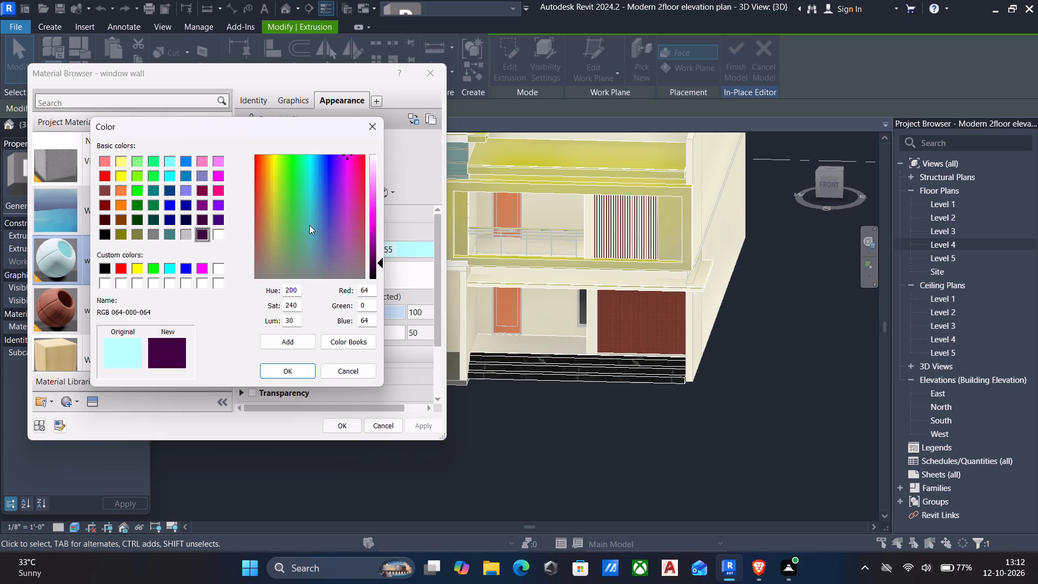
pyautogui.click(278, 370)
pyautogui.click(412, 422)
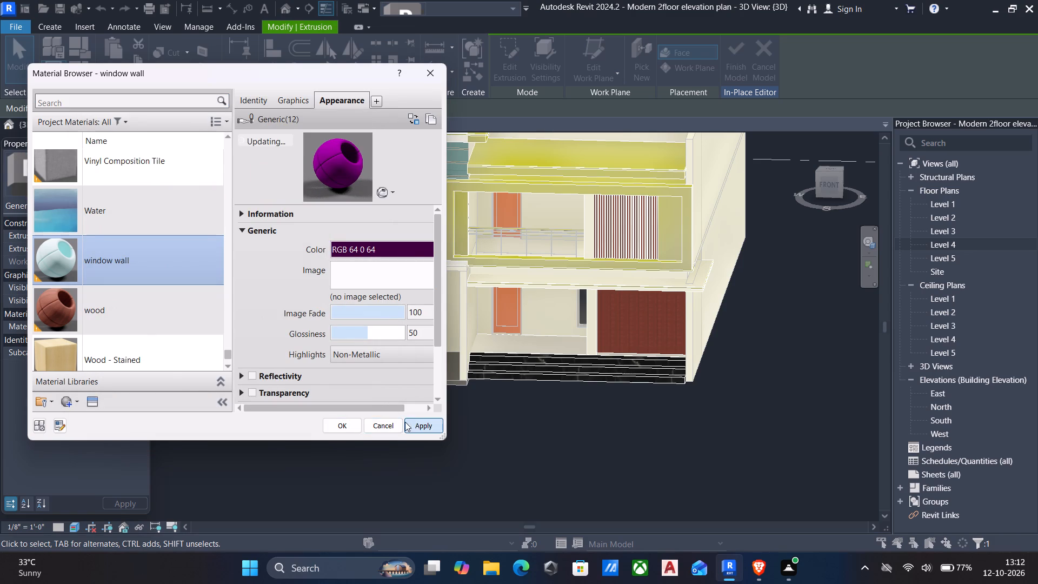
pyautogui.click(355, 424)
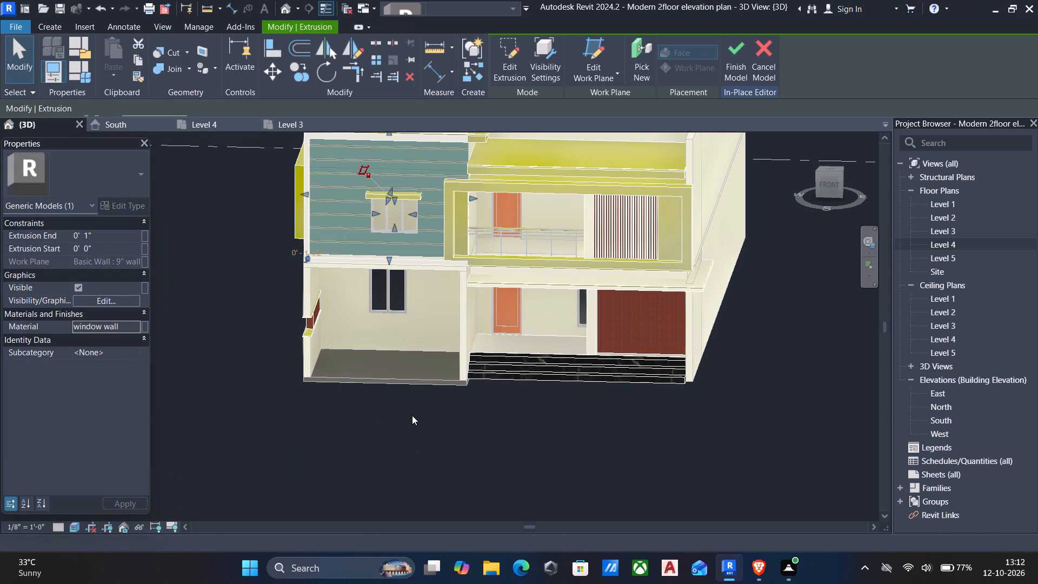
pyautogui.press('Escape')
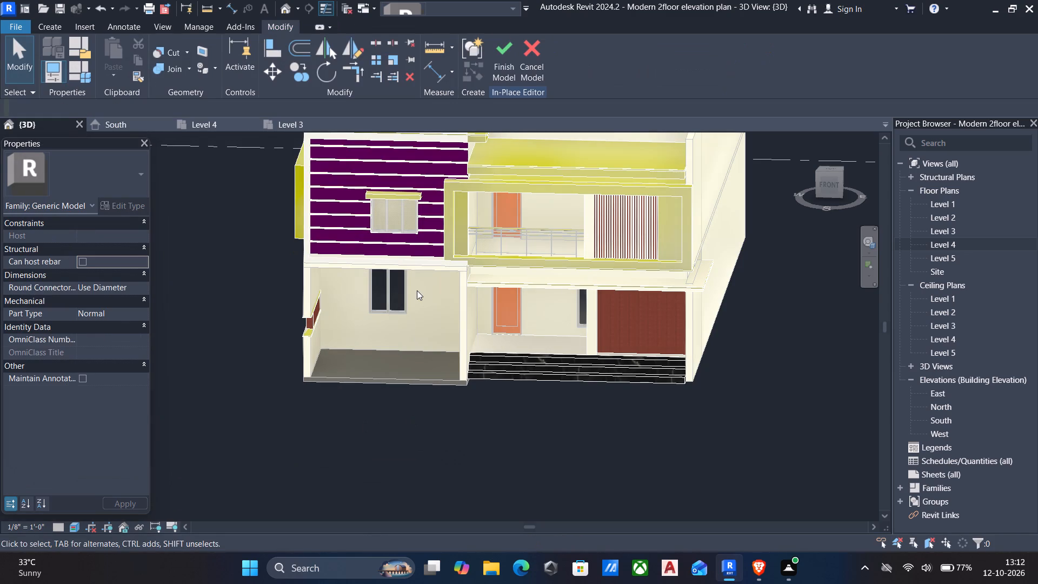
# Change the upper-floor panel extrusion's window wall material to the dark grey appearance colour RGB 63 63 63 and apply it.
pyautogui.click(467, 158)
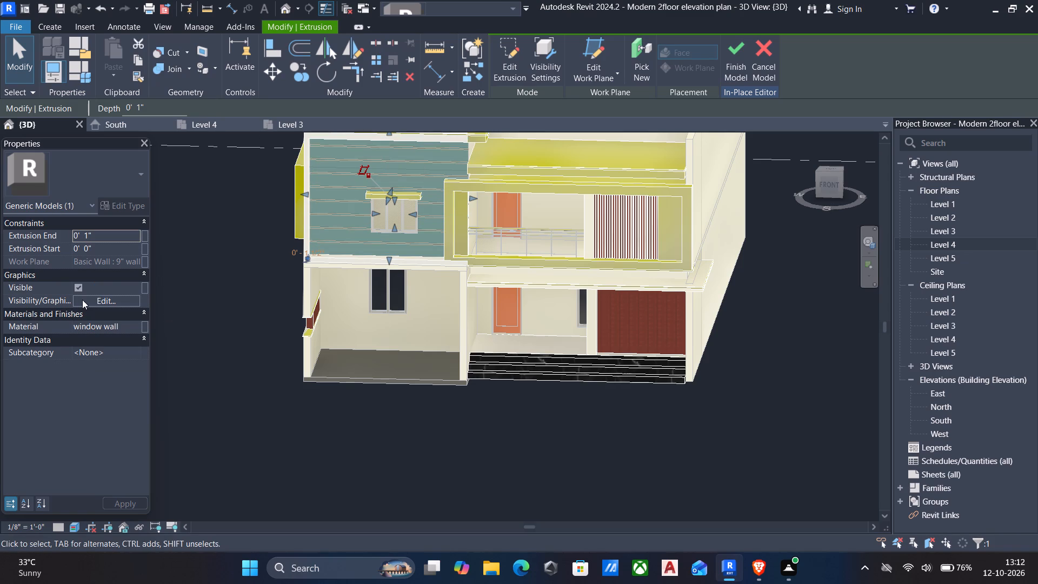
pyautogui.click(135, 328)
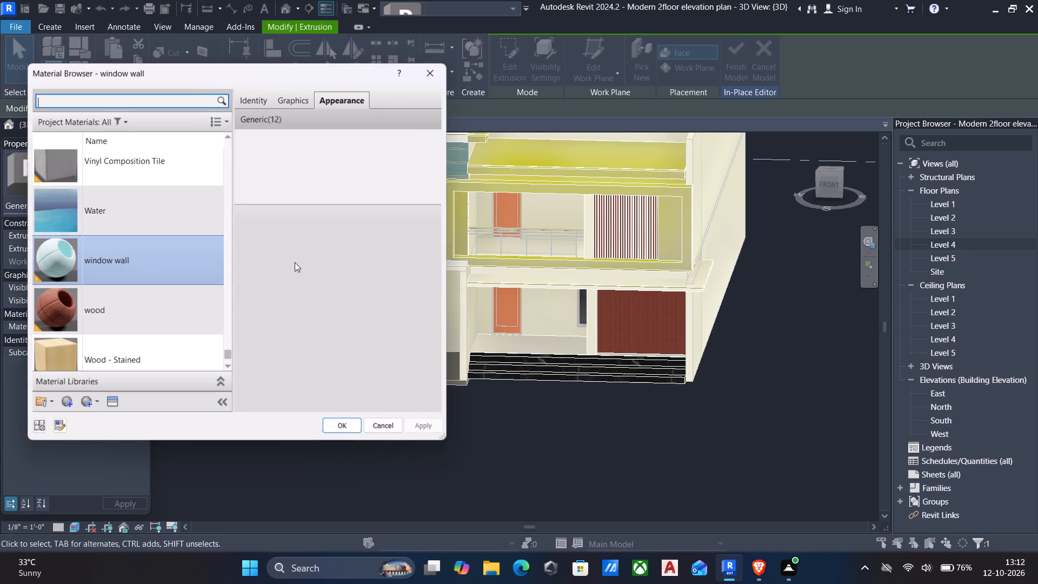
pyautogui.click(412, 250)
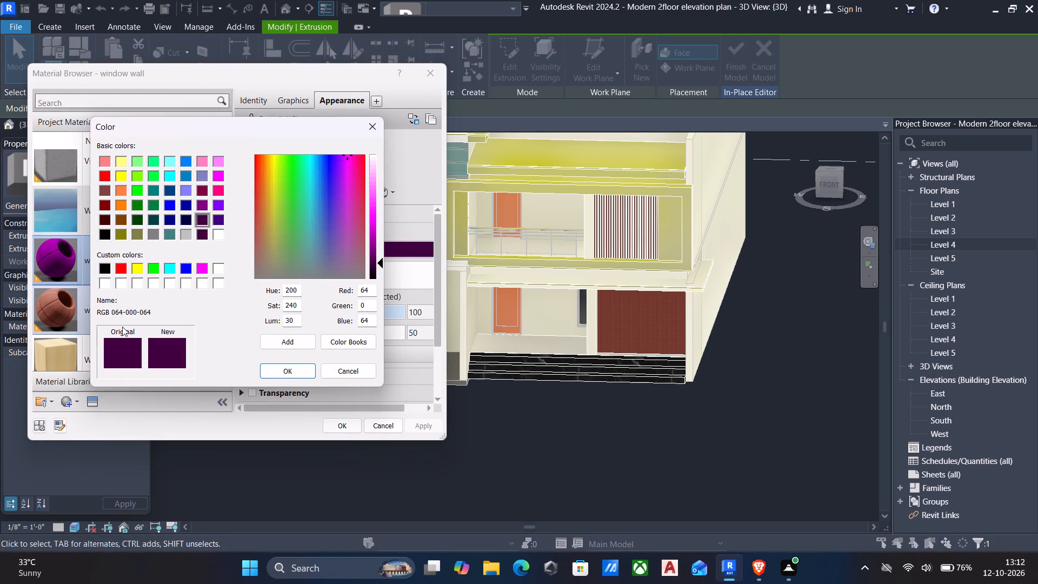
pyautogui.click(151, 231)
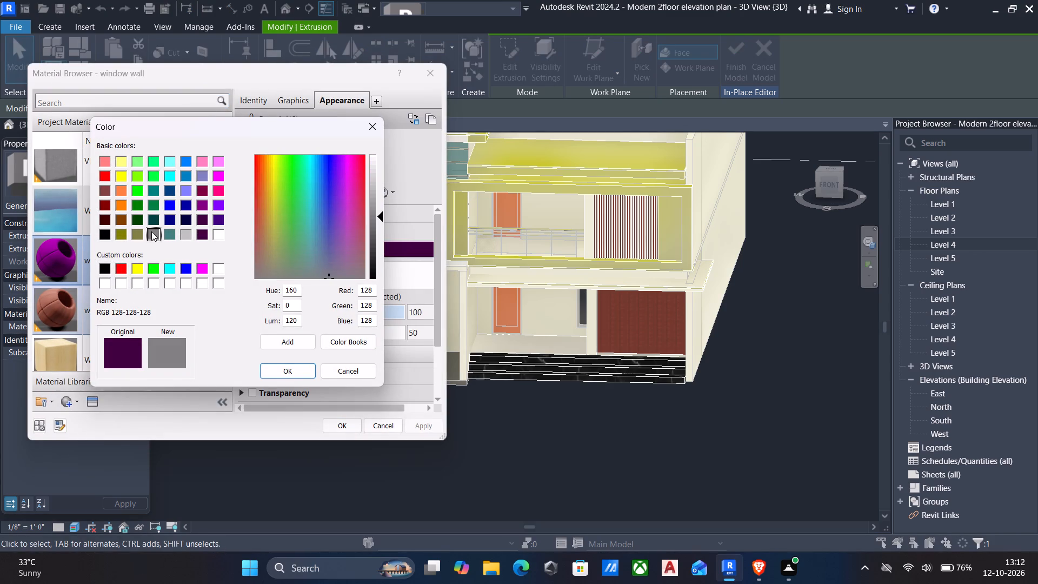
pyautogui.click(374, 210)
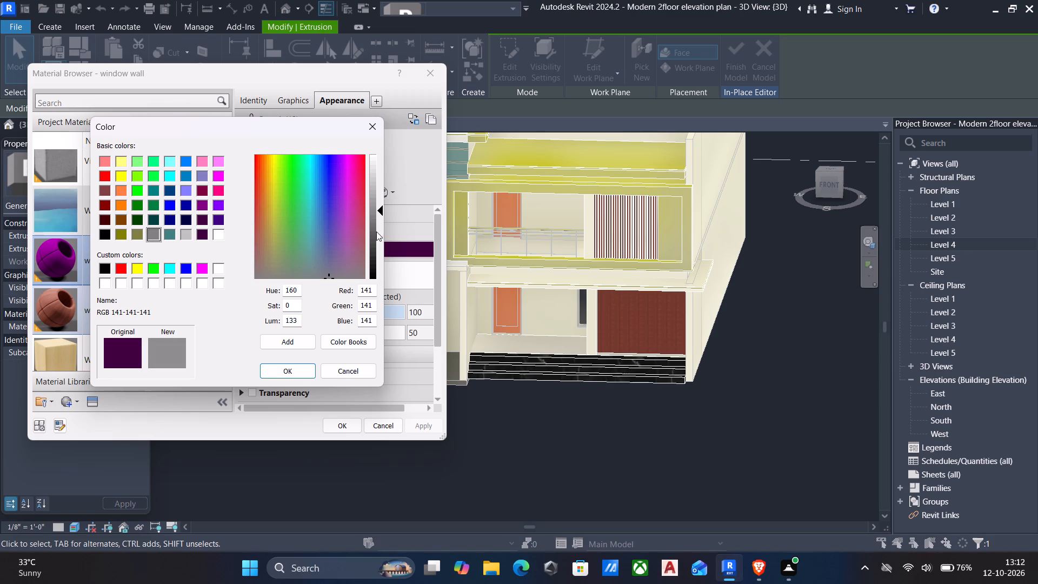
pyautogui.click(374, 233)
pyautogui.click(375, 248)
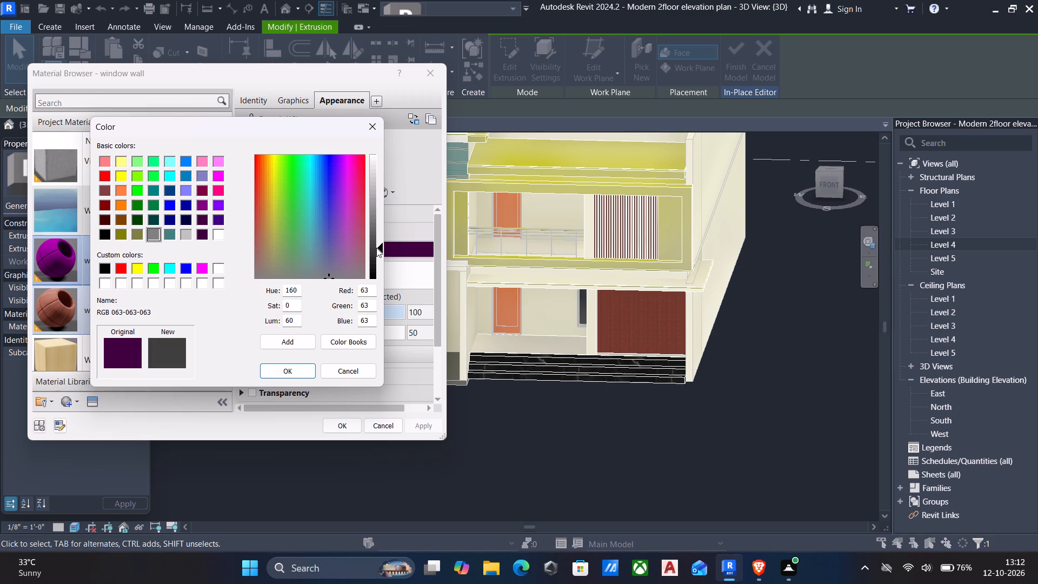
pyautogui.click(286, 368)
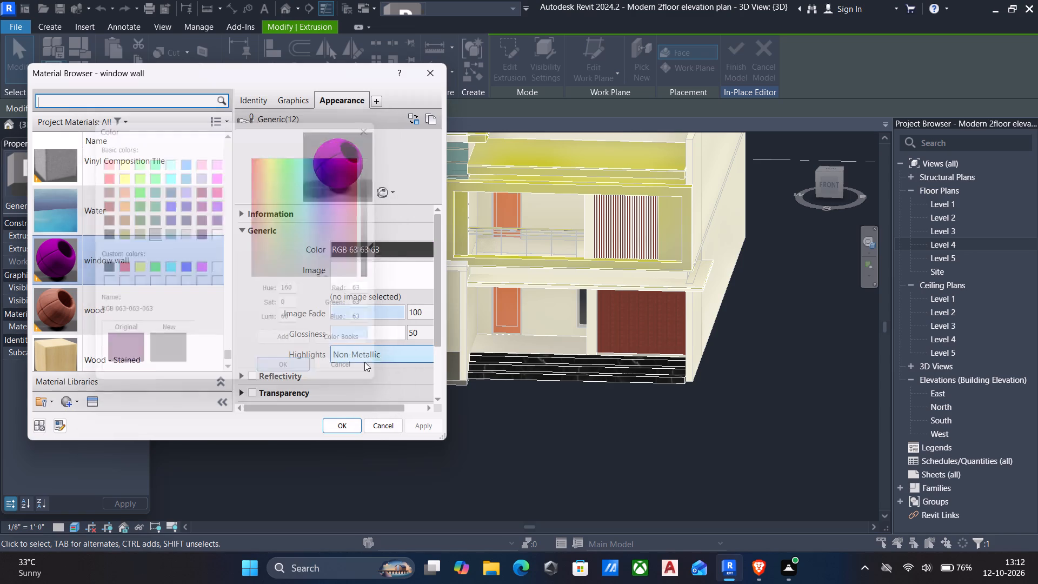
pyautogui.click(425, 422)
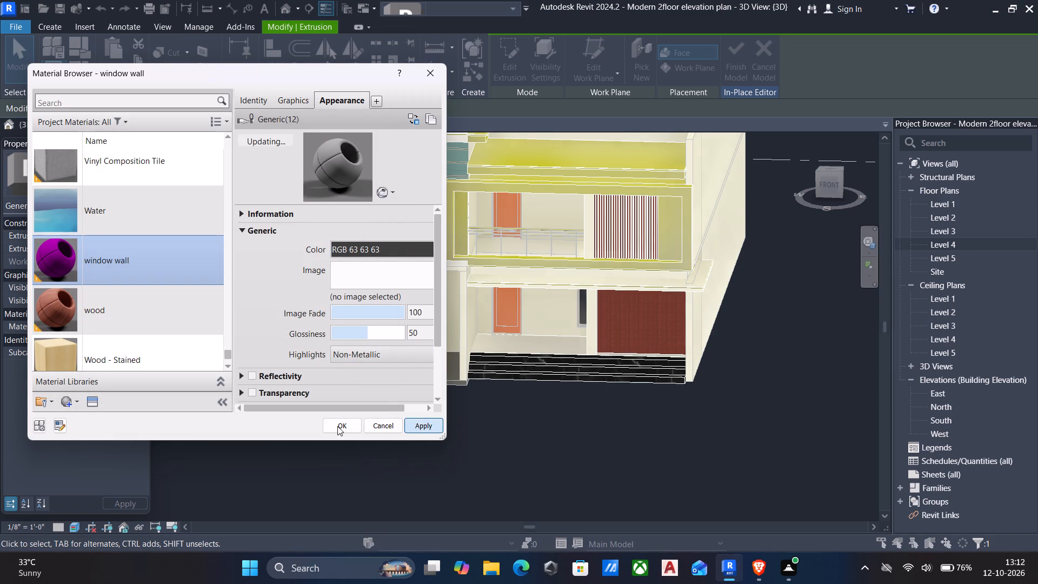
pyautogui.click(337, 426)
pyautogui.press('Escape')
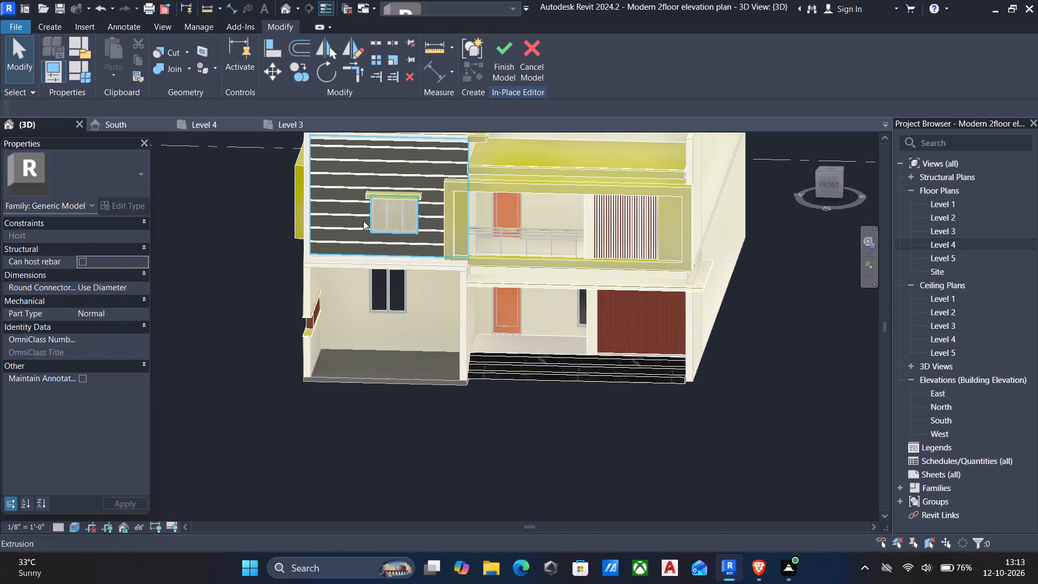
# For the 2' deep extrusion on the upper-floor side wall beside the grooved panel, create a new material named "balcony extrusion".
pyautogui.click(294, 193)
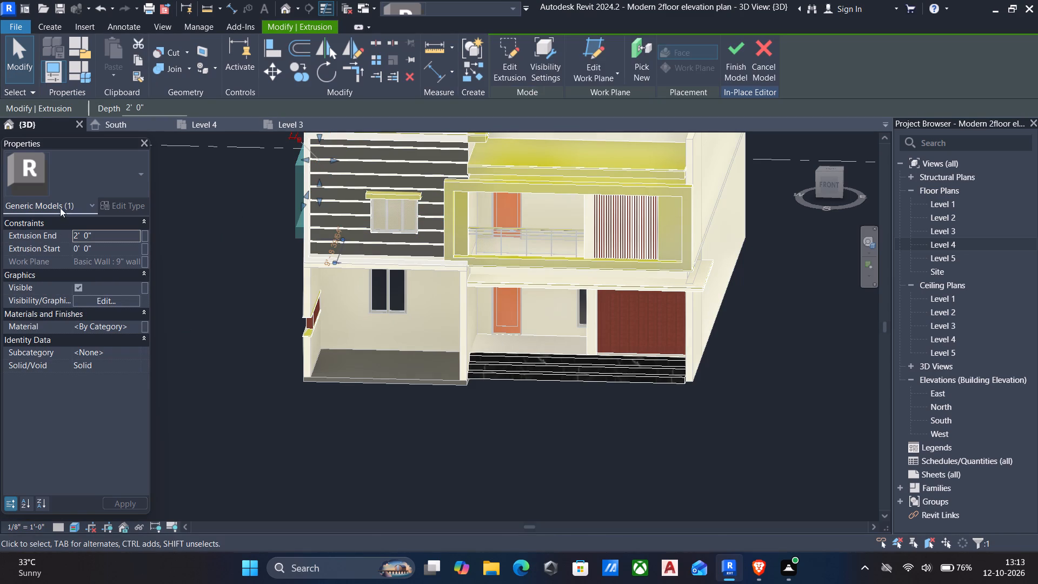
pyautogui.click(139, 329)
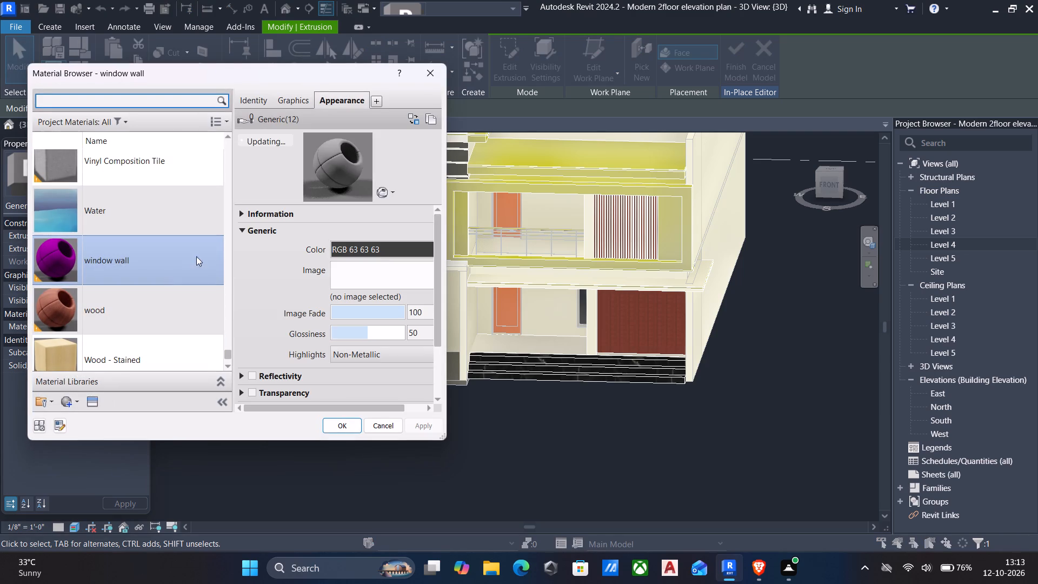
pyautogui.click(258, 101)
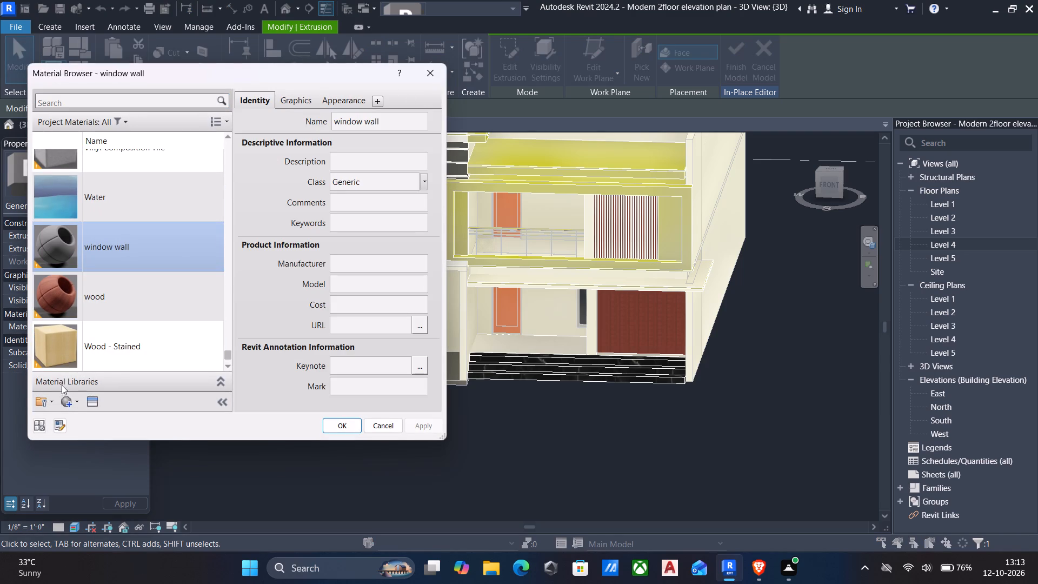
pyautogui.click(65, 403)
pyautogui.click(137, 417)
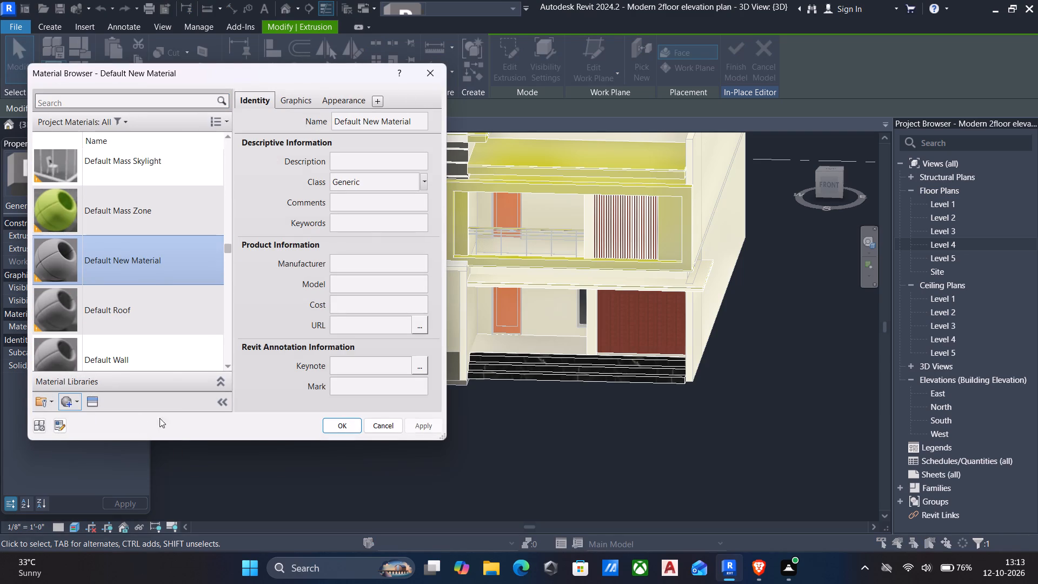
pyautogui.click(416, 124)
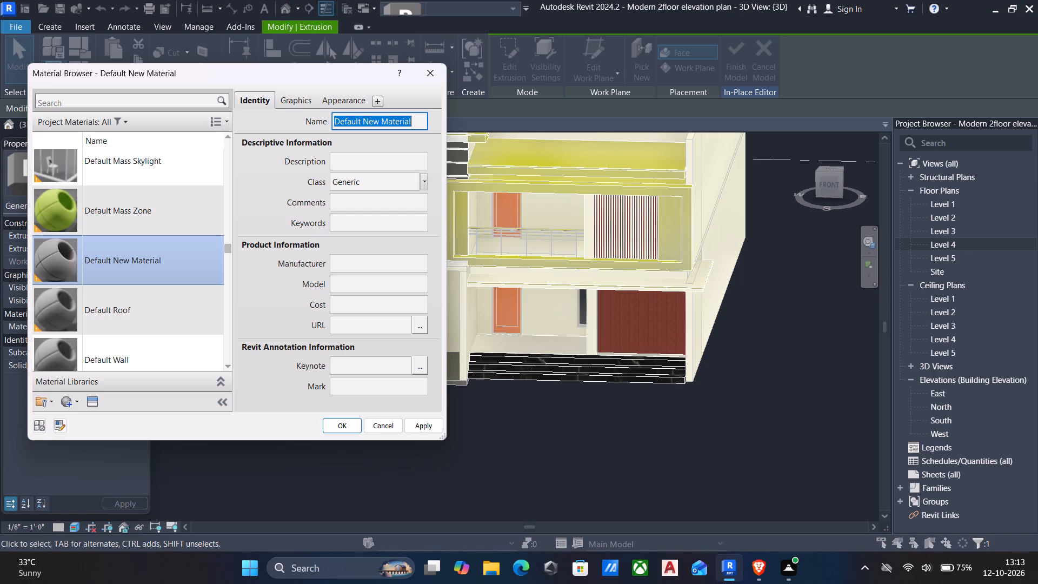
pyautogui.write('balcony ext')
pyautogui.write('rusion')
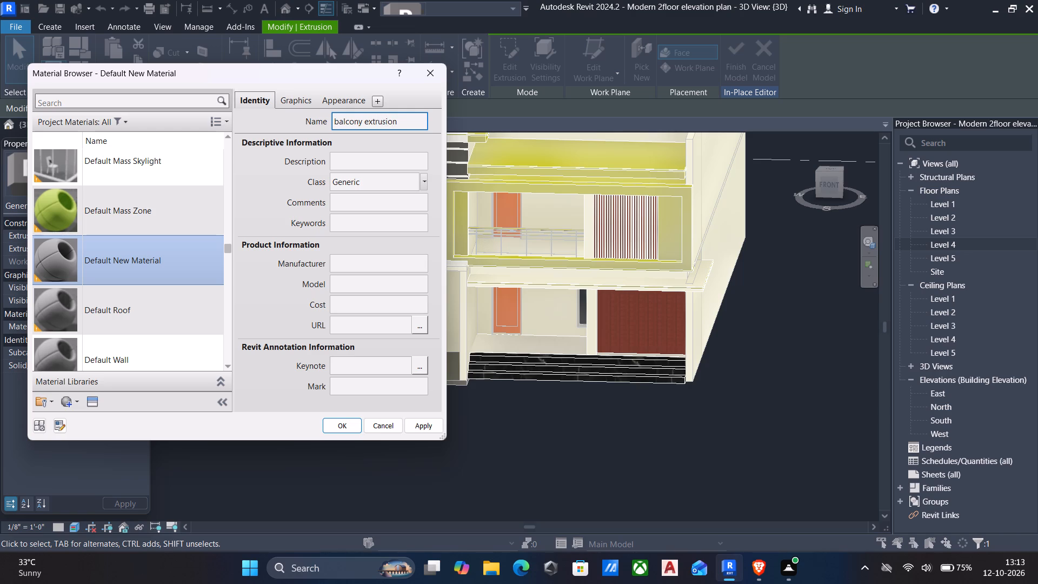
pyautogui.click(425, 427)
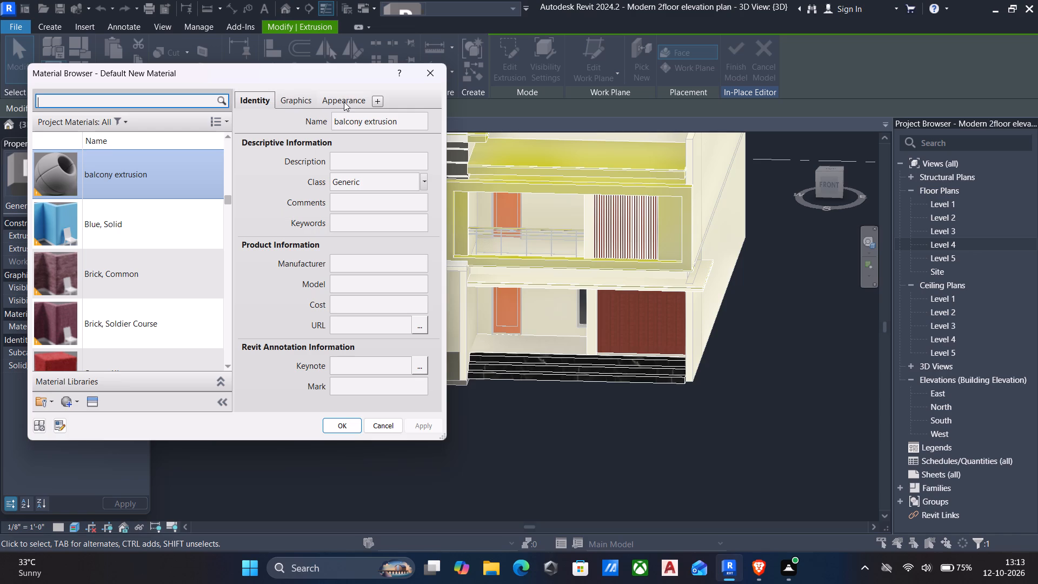
# Use ash colour.jpeg as the balcony extrusion material's appearance image and apply the material to the 2' deep side-wall extrusion.
pyautogui.click(329, 102)
pyautogui.click(367, 277)
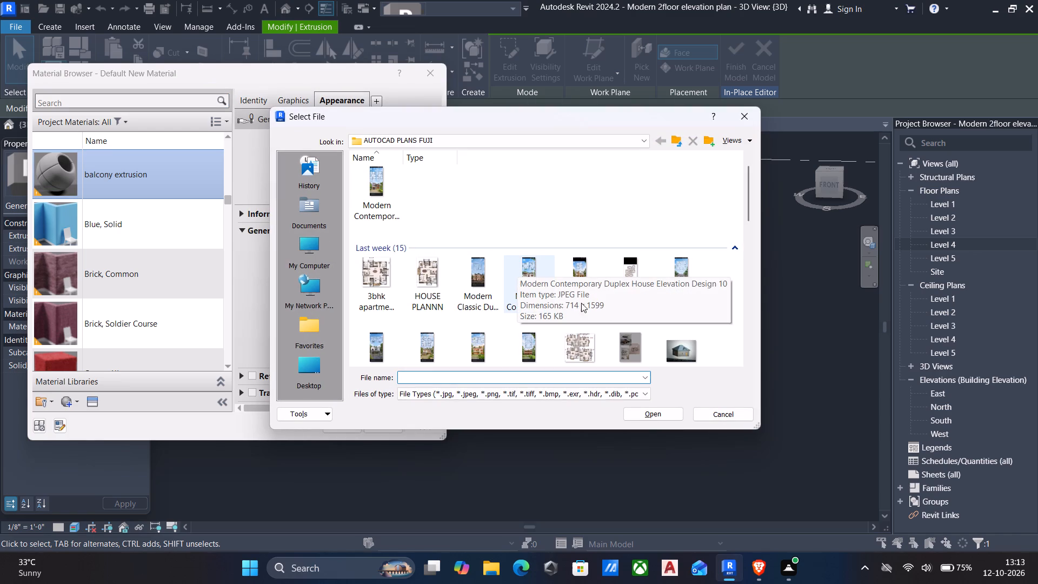
pyautogui.scroll(-2, 571, 301)
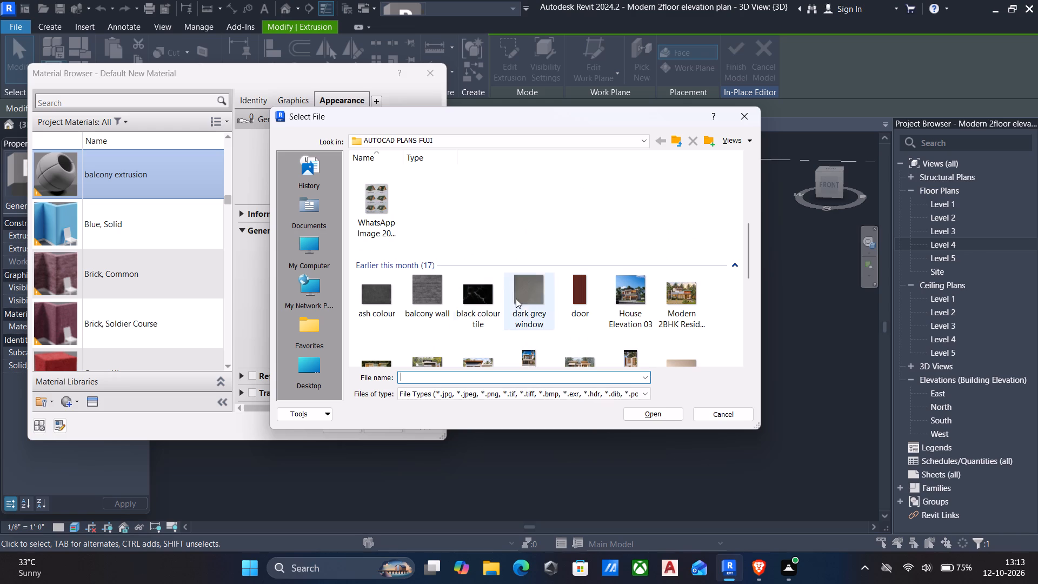
pyautogui.scroll(-2, 503, 320)
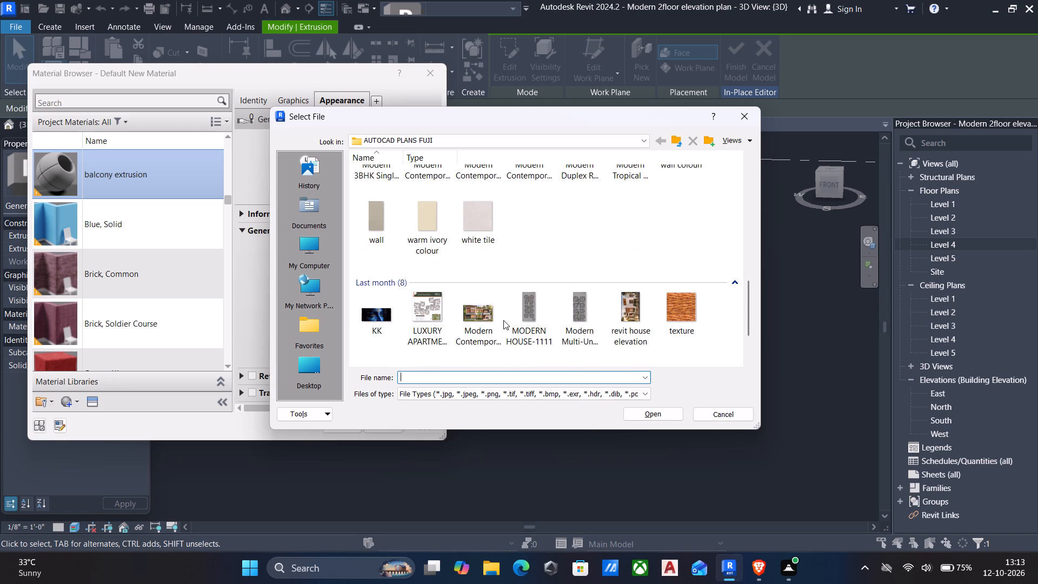
pyautogui.scroll(2, 460, 303)
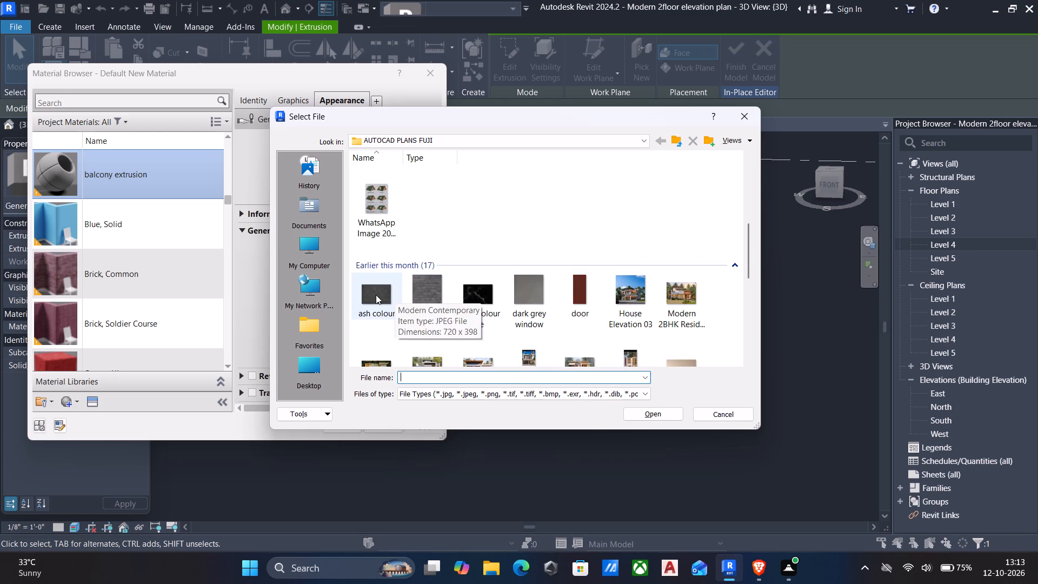
pyautogui.click(376, 295)
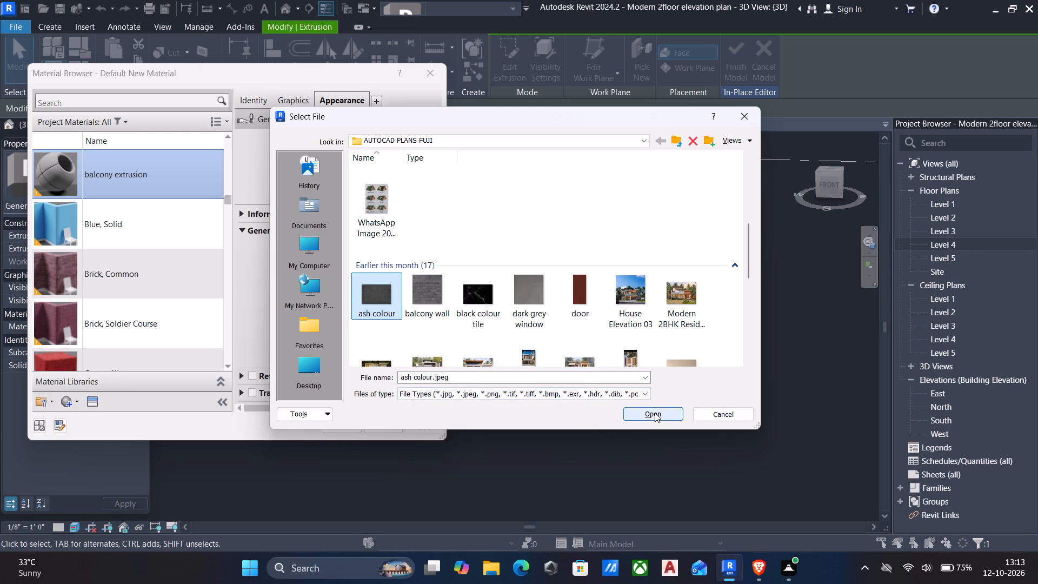
pyautogui.click(655, 413)
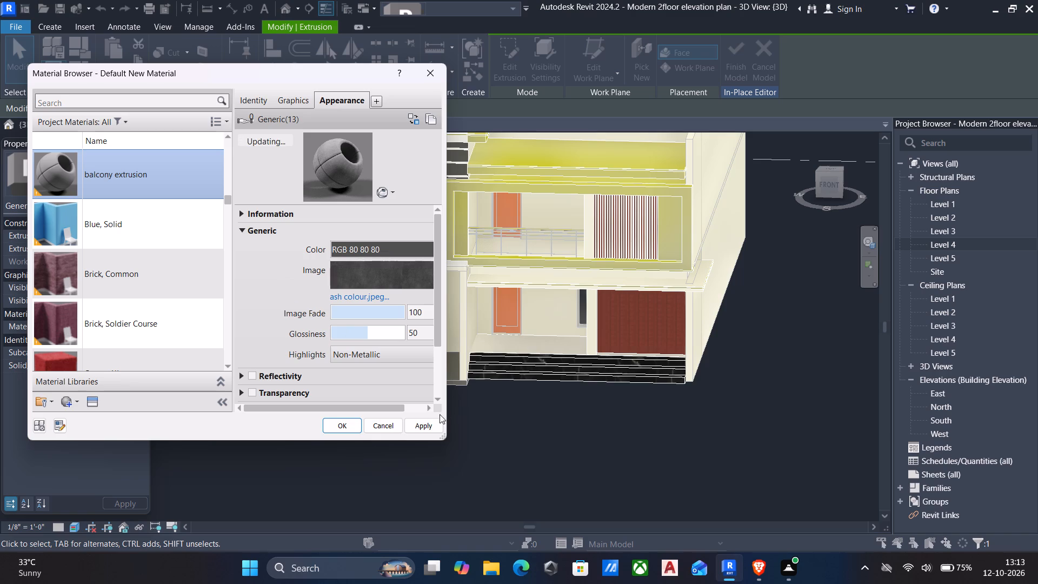
pyautogui.click(429, 427)
pyautogui.click(334, 425)
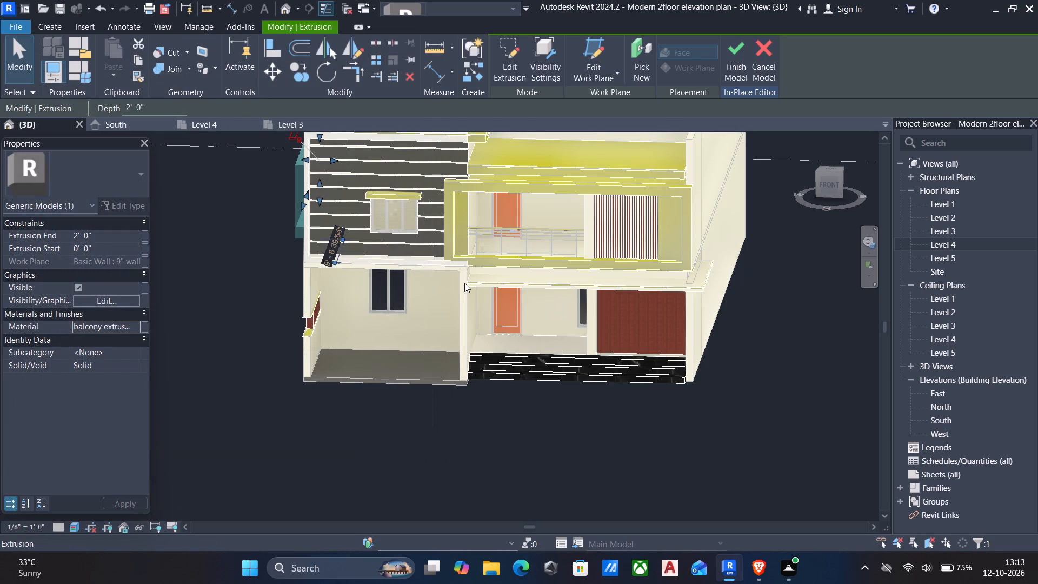
pyautogui.press('Escape')
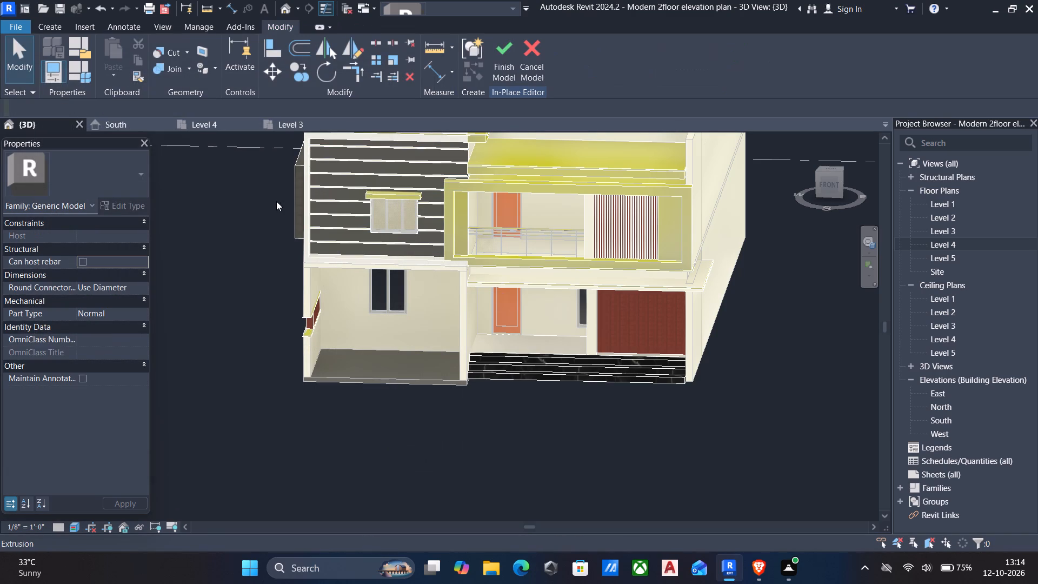
# Assign the balcony extrusion material to the upper-floor balcony's surrounding frame and the two side panel extrusions inside it.
pyautogui.click(687, 220)
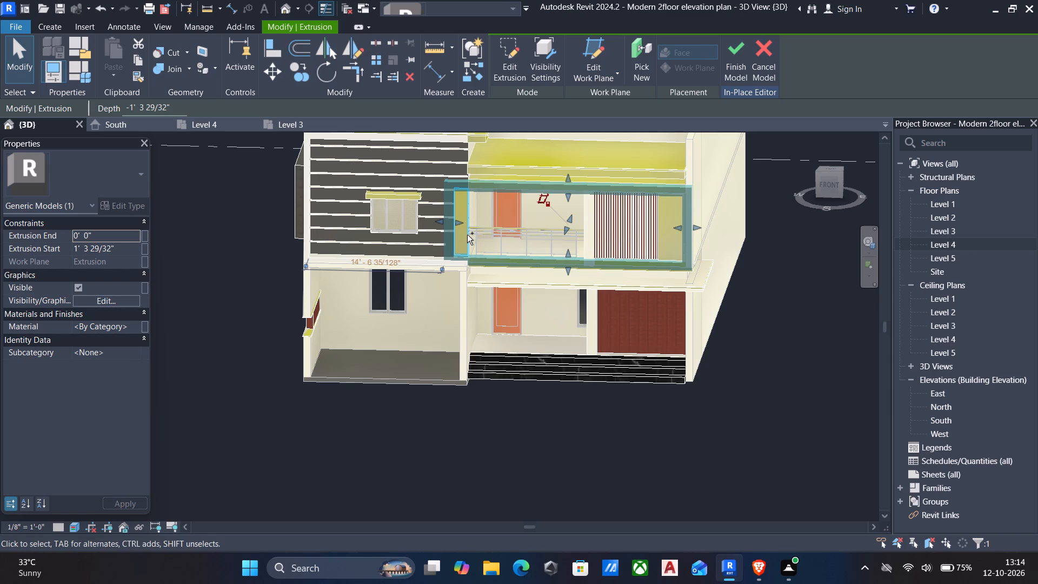
pyautogui.keyDown('ctrl'); pyautogui.click(467, 235); pyautogui.keyUp('ctrl')
pyautogui.keyDown('ctrl'); pyautogui.click(668, 238); pyautogui.keyUp('ctrl')
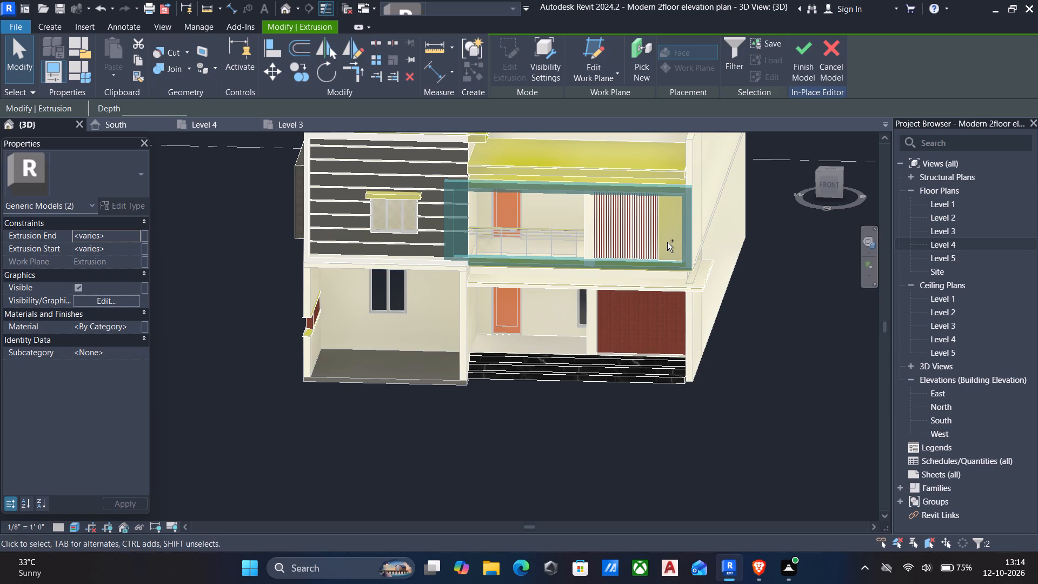
pyautogui.keyDown('ctrl'); pyautogui.click(661, 247); pyautogui.keyUp('ctrl')
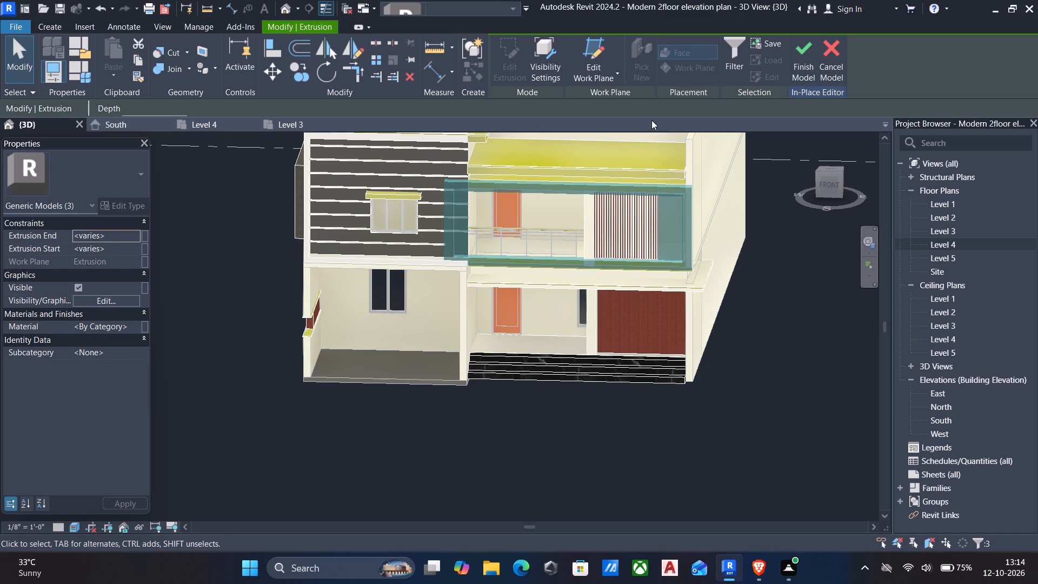
pyautogui.click(134, 327)
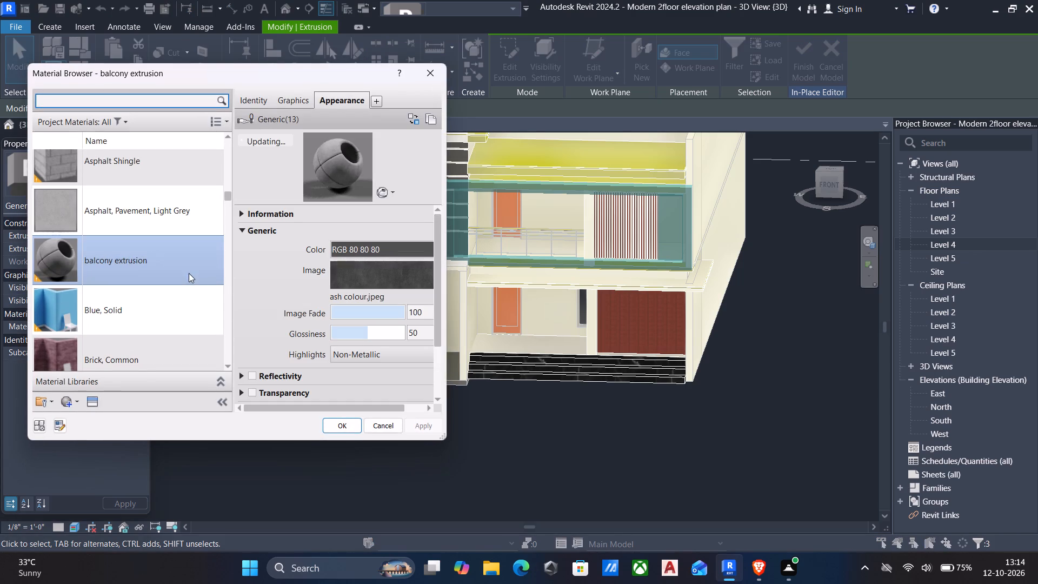
pyautogui.click(356, 422)
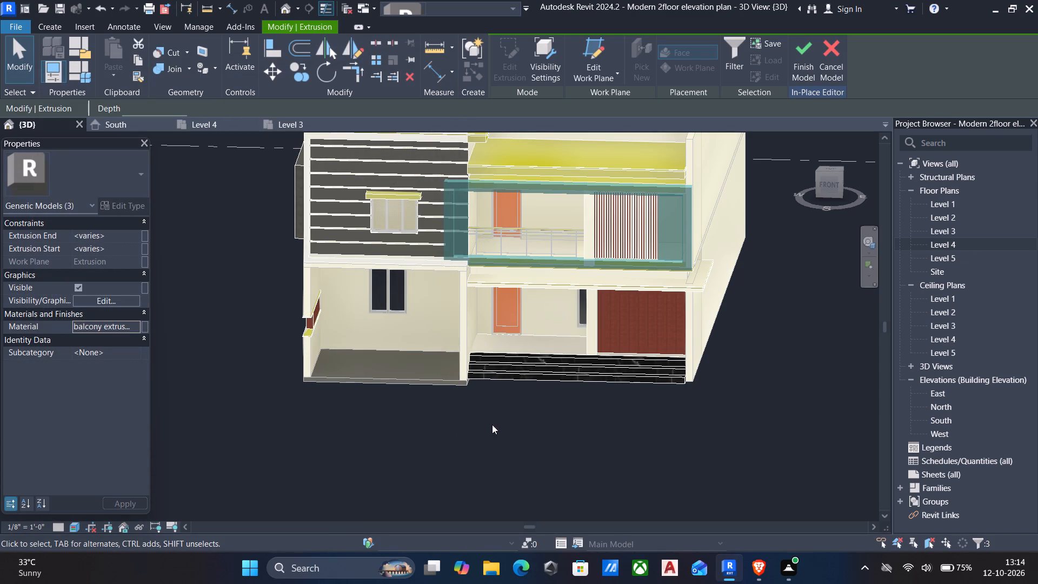
pyautogui.press('Escape')
# Assign the Laminate, Ivory, Matte material to the long horizontal extrusion above the balcony frame.
pyautogui.scroll(-3, 356, 320)
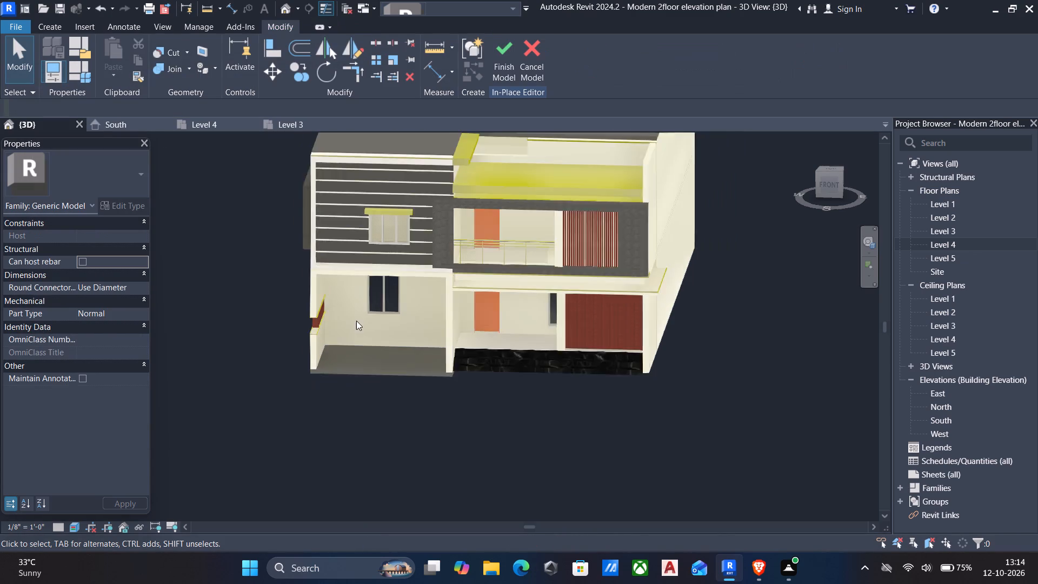
pyautogui.scroll(-1, 356, 321)
pyautogui.keyDown('shift'); pyautogui.moveTo(531, 328); pyautogui.dragTo(615, 263, button='middle'); pyautogui.keyUp('shift')
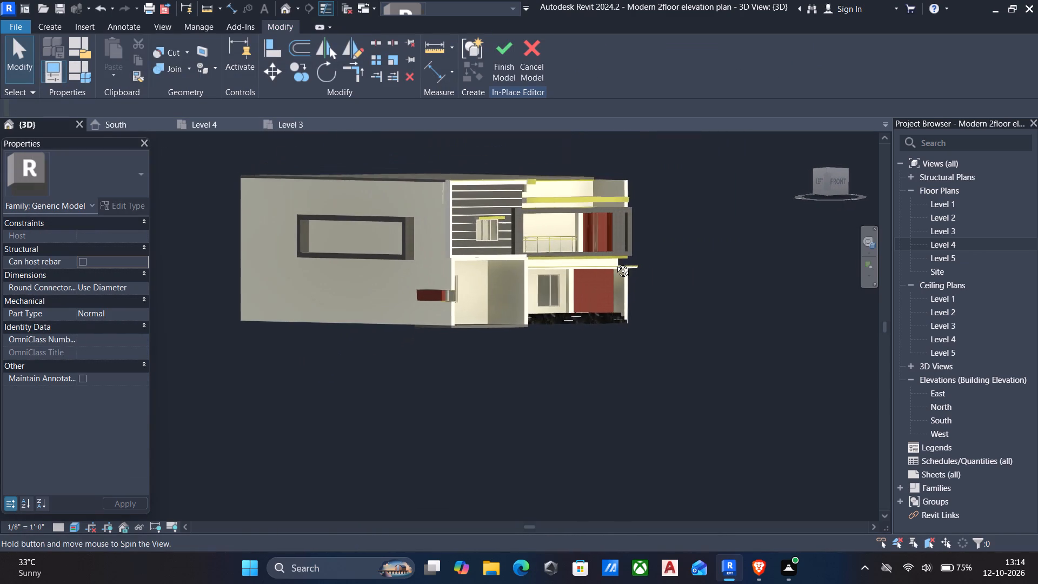
pyautogui.keyDown('shift'); pyautogui.moveTo(615, 263); pyautogui.dragTo(580, 276, button='middle'); pyautogui.keyUp('shift')
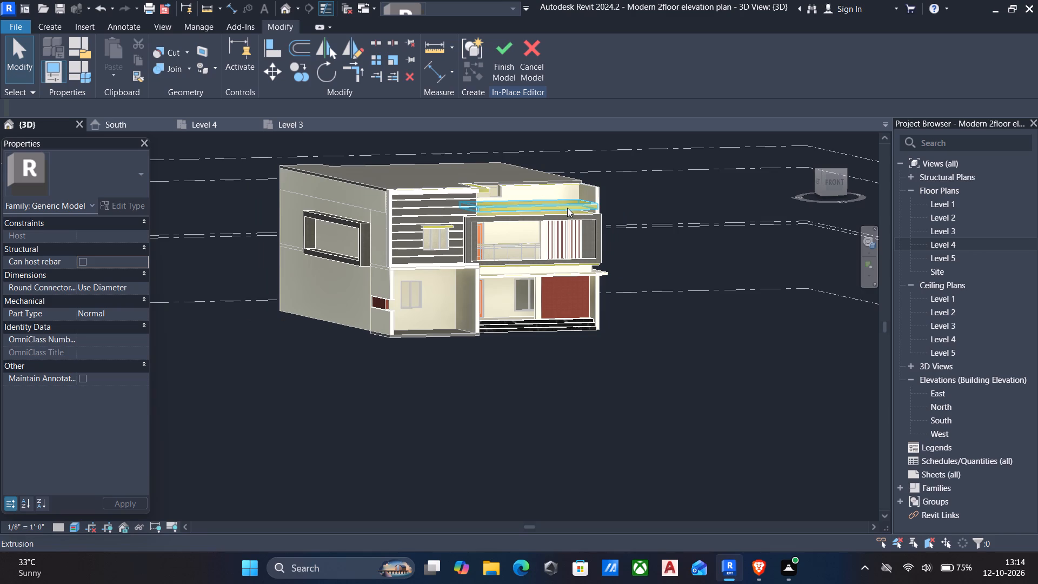
pyautogui.click(567, 208)
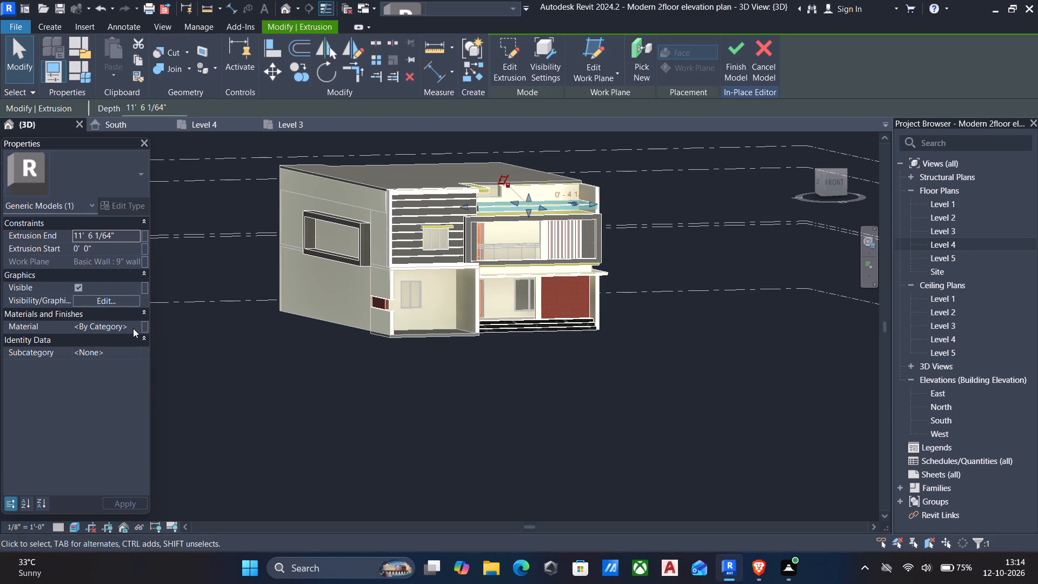
pyautogui.click(132, 328)
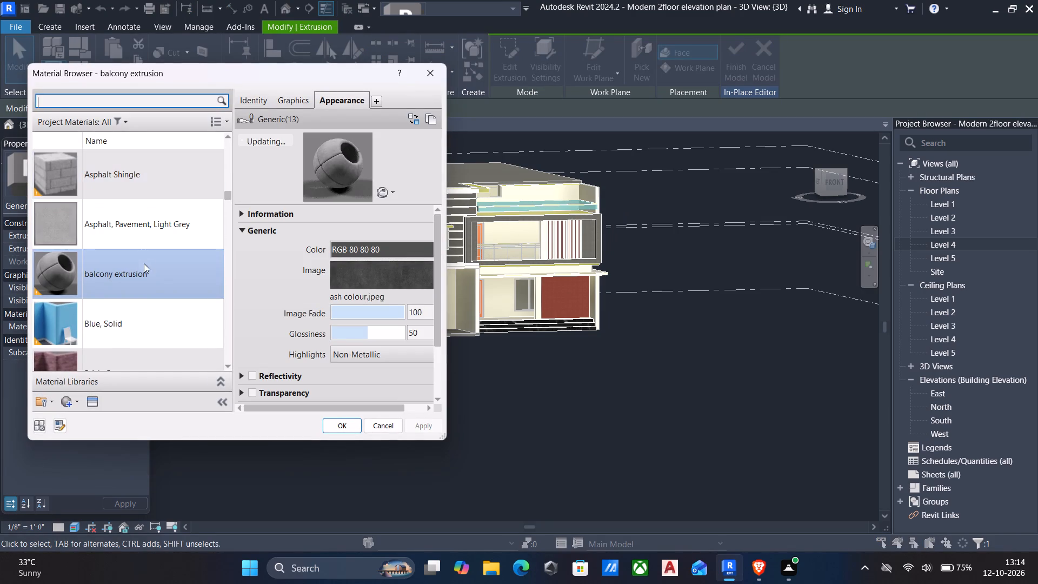
pyautogui.scroll(-16, 146, 268)
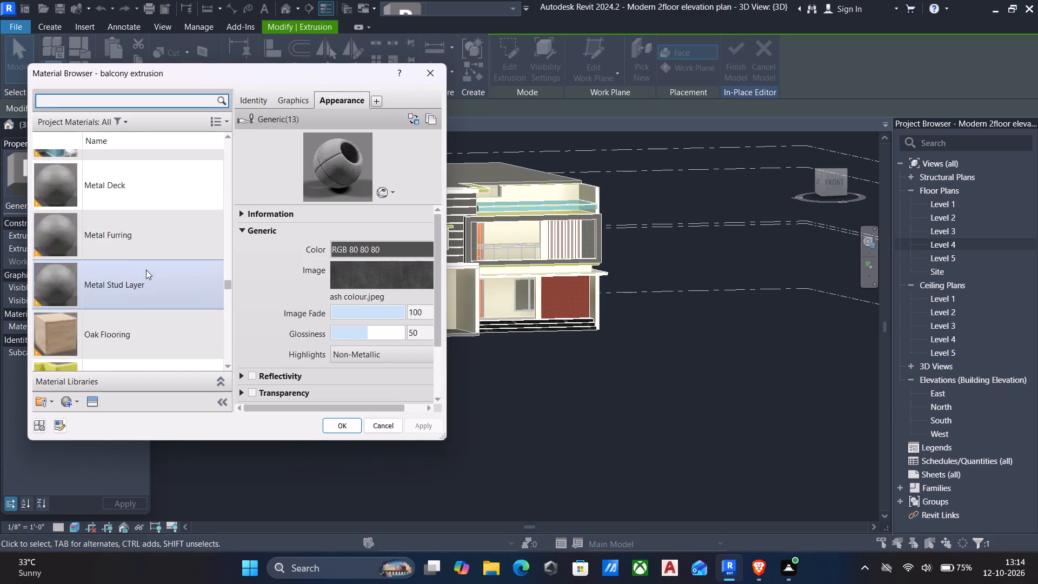
pyautogui.scroll(-1, 146, 270)
pyautogui.scroll(2, 146, 270)
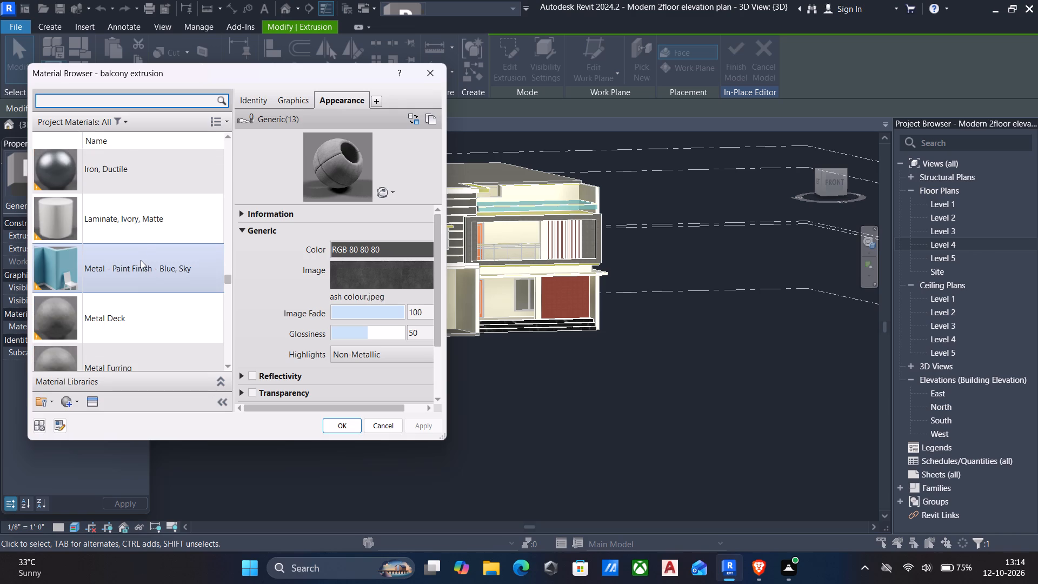
pyautogui.click(137, 231)
pyautogui.click(343, 426)
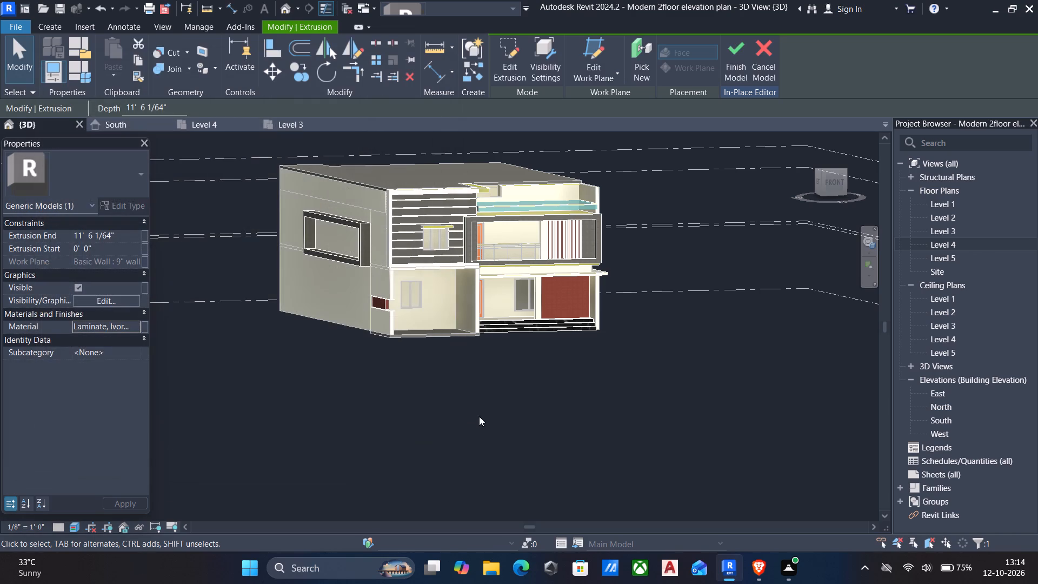
pyautogui.press('Escape')
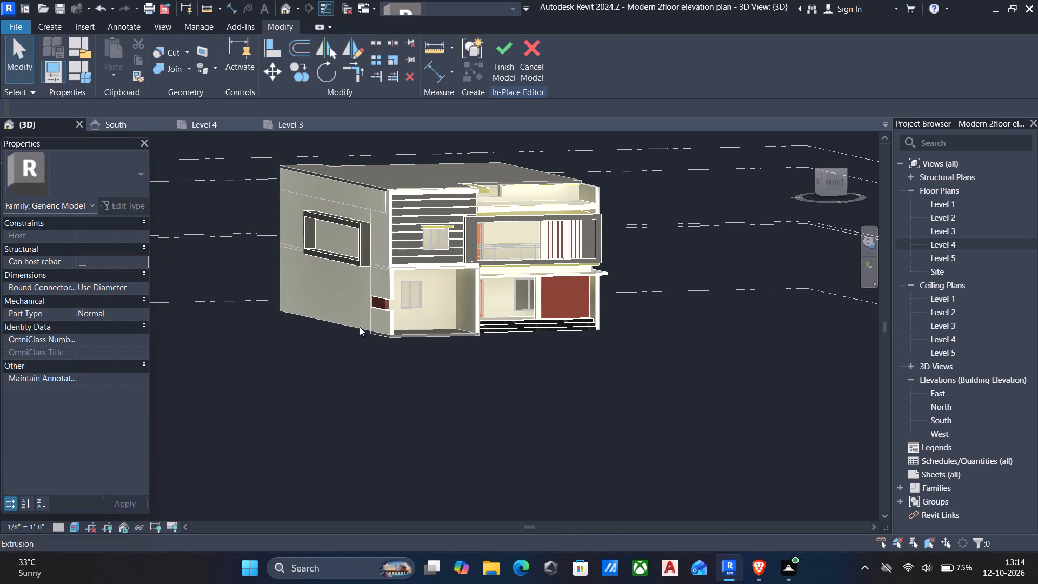
# Assign the Laminate, Ivory, Matte material to the 2' deep extrusion at the roof edge beside the grooved panel.
pyautogui.scroll(3, 498, 193)
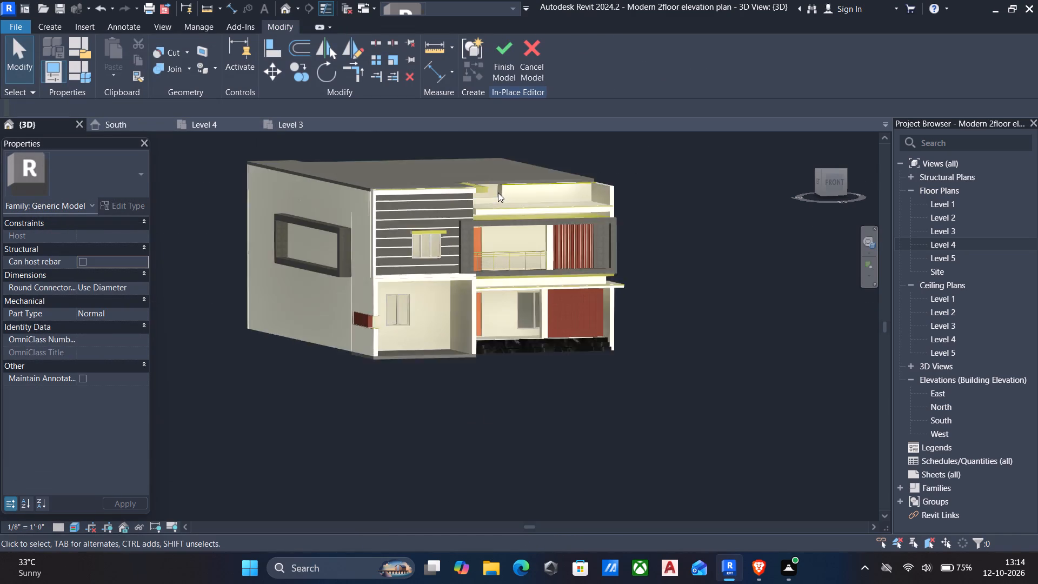
pyautogui.scroll(6, 498, 193)
pyautogui.click(459, 191)
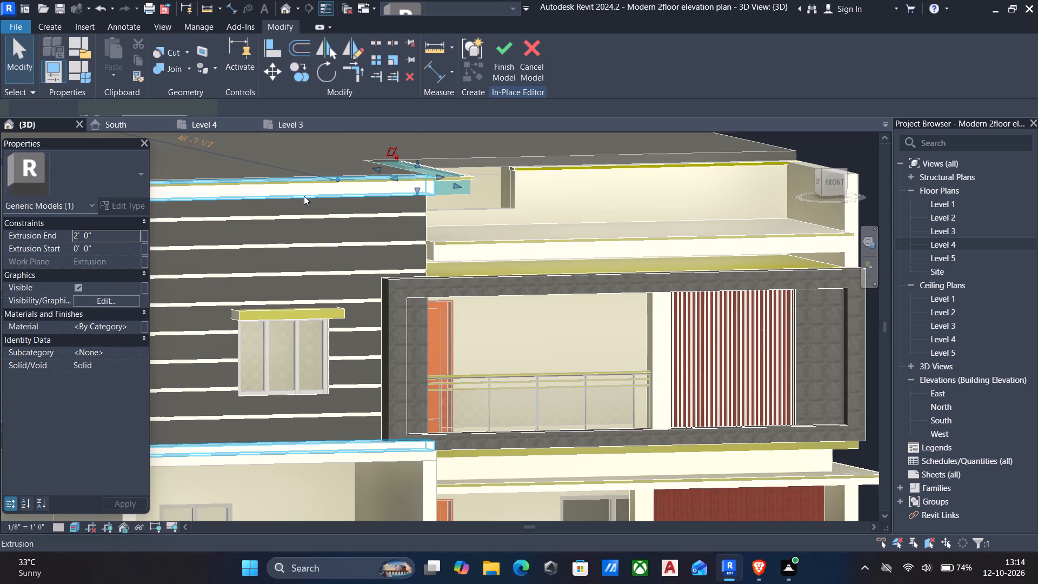
pyautogui.click(134, 323)
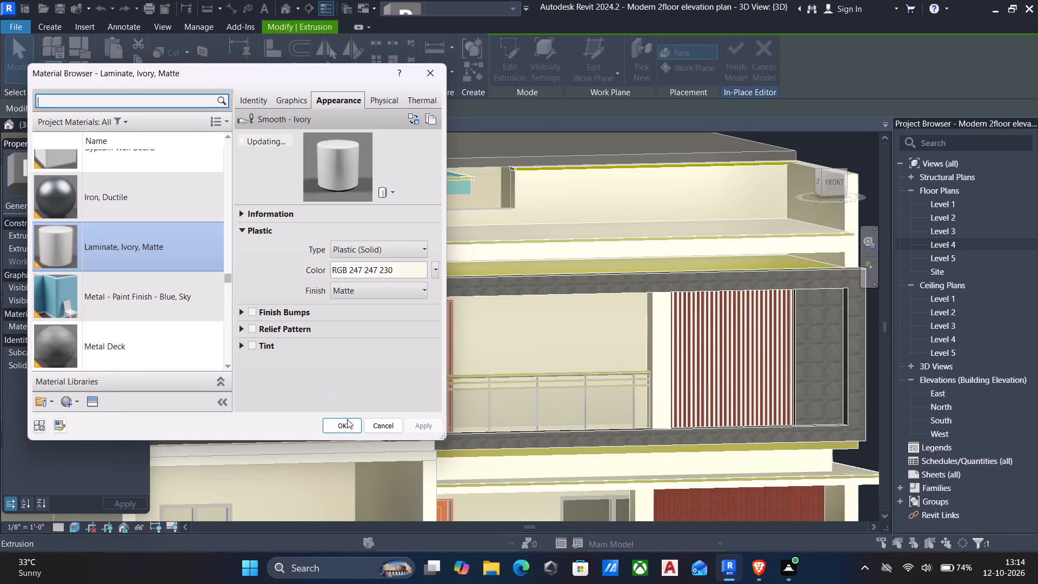
pyautogui.click(347, 422)
pyautogui.press('Escape')
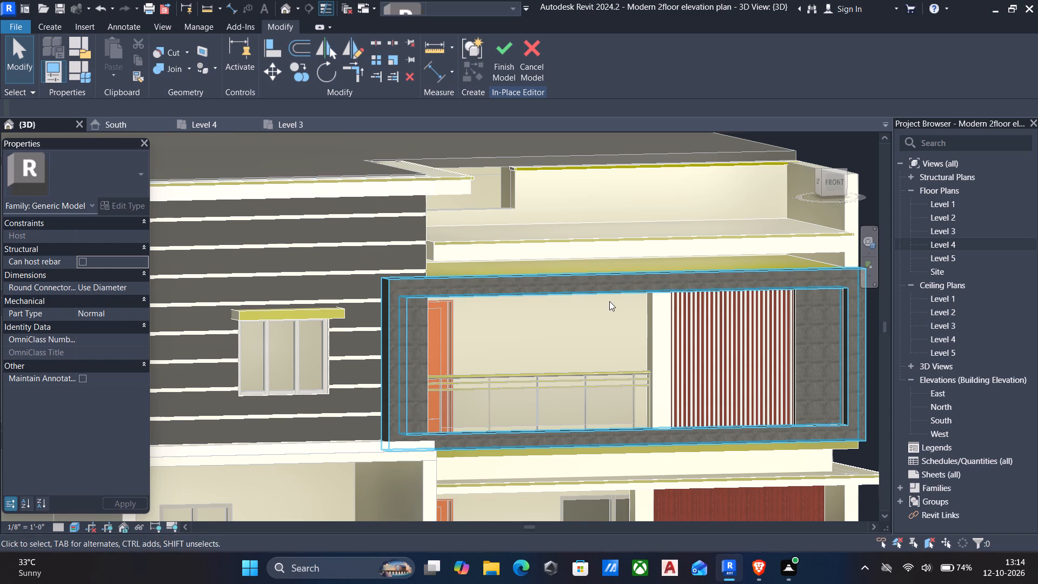
# Finish the in-place model and dismiss the save reminder without saving.
pyautogui.scroll(-2, 611, 300)
pyautogui.scroll(-6, 702, 278)
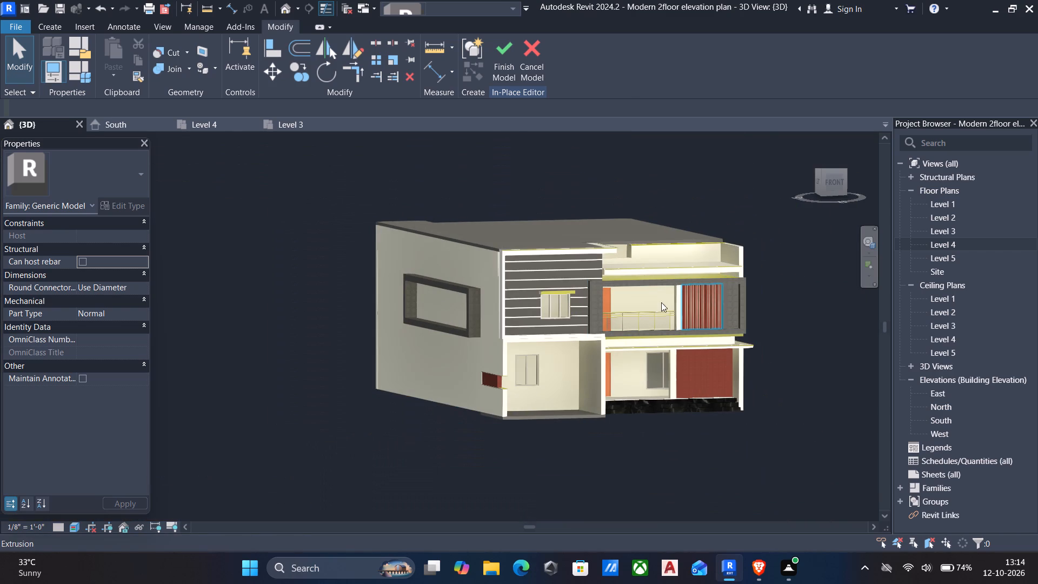
pyautogui.keyDown('shift'); pyautogui.moveTo(588, 330); pyautogui.dragTo(583, 334, button='middle'); pyautogui.keyUp('shift')
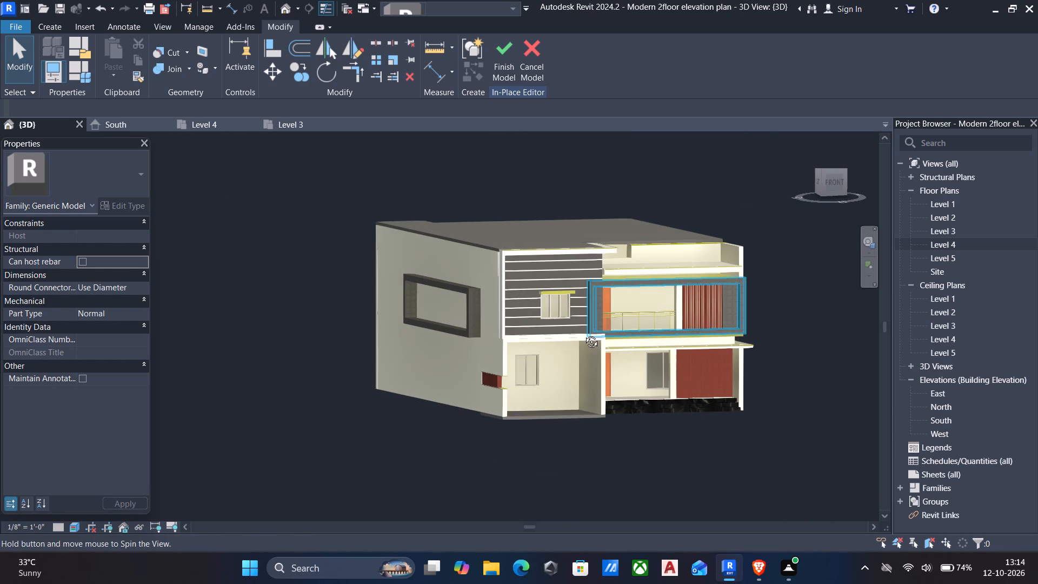
pyautogui.keyDown('shift'); pyautogui.moveTo(583, 334); pyautogui.dragTo(561, 340, button='middle'); pyautogui.keyUp('shift')
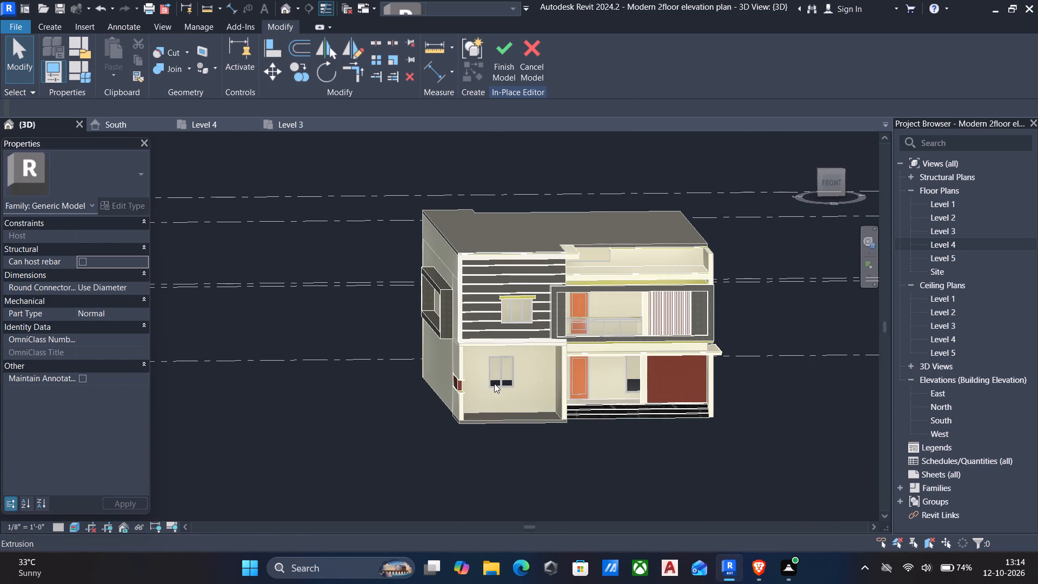
pyautogui.click(497, 57)
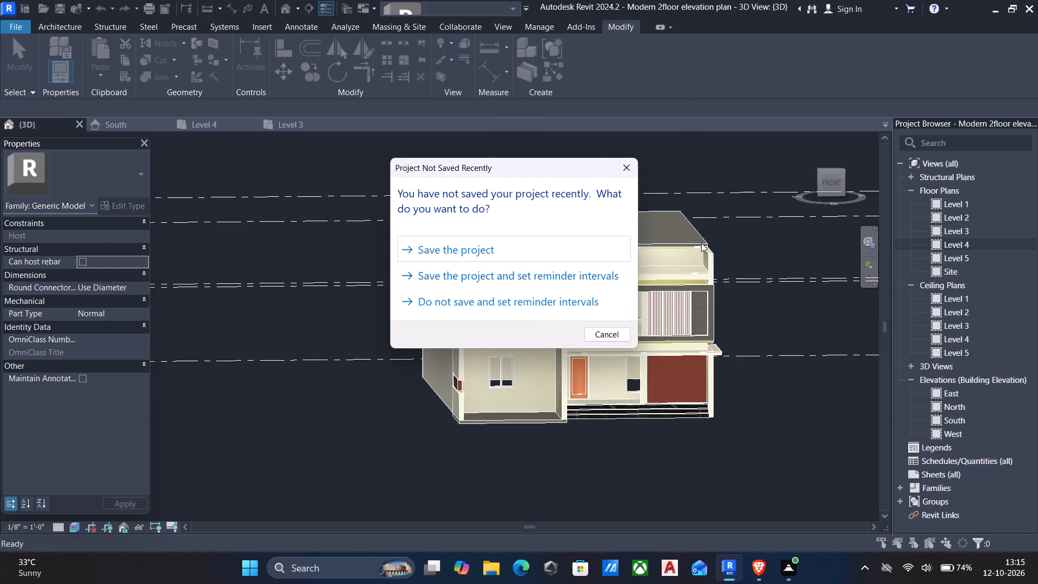
pyautogui.click(631, 162)
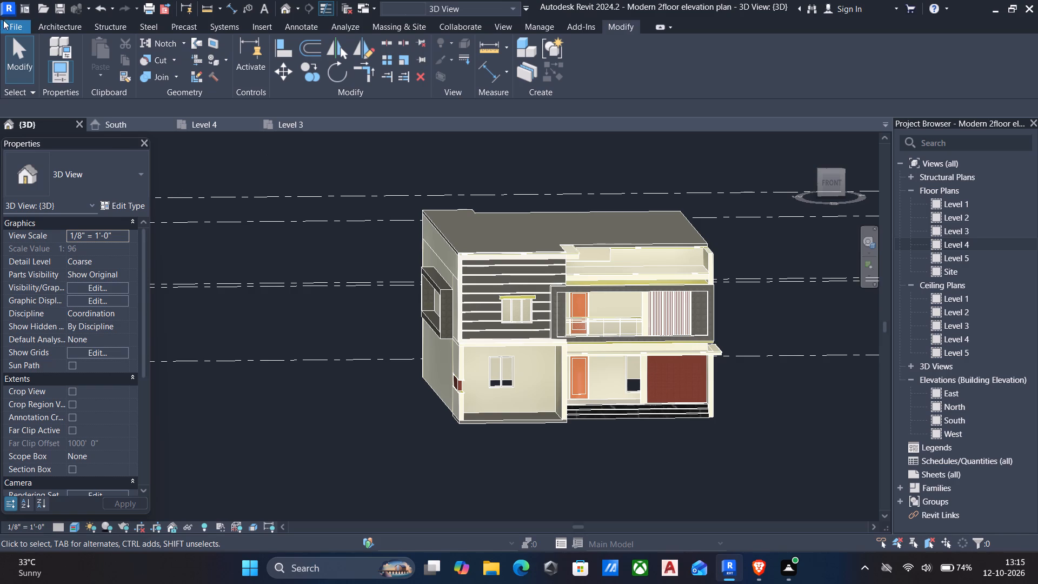
# Create a new material named "mulions" from the Material parameter of the 2.5" x 5" rectangular mullion type.
pyautogui.click(48, 26)
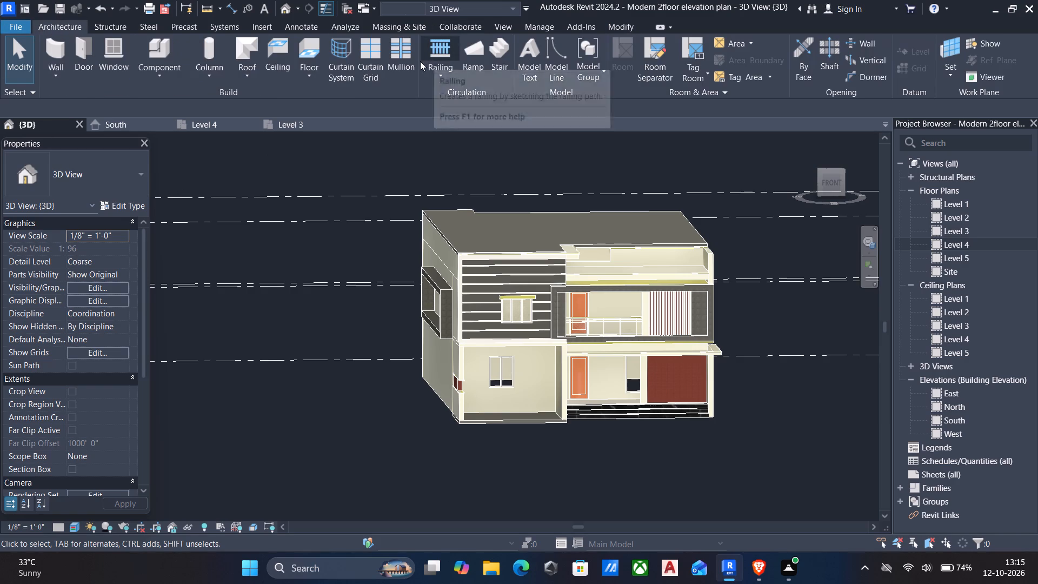
pyautogui.click(405, 58)
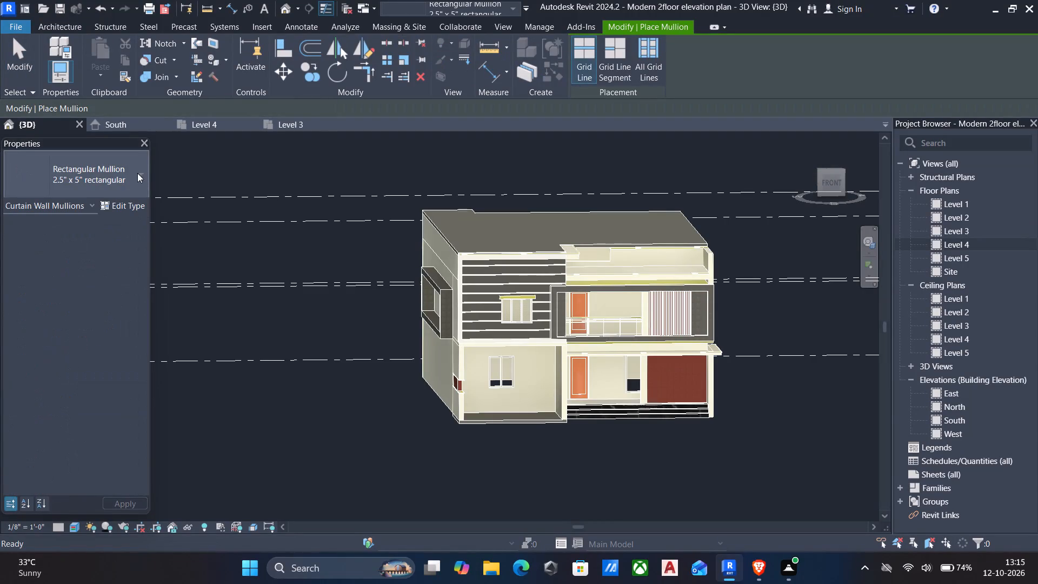
pyautogui.click(134, 204)
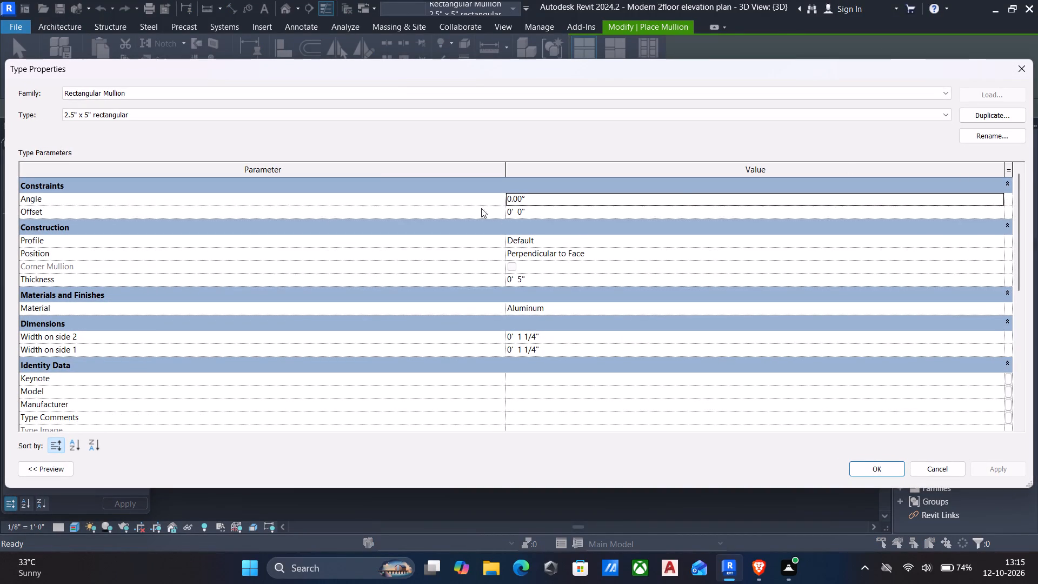
pyautogui.click(1003, 310)
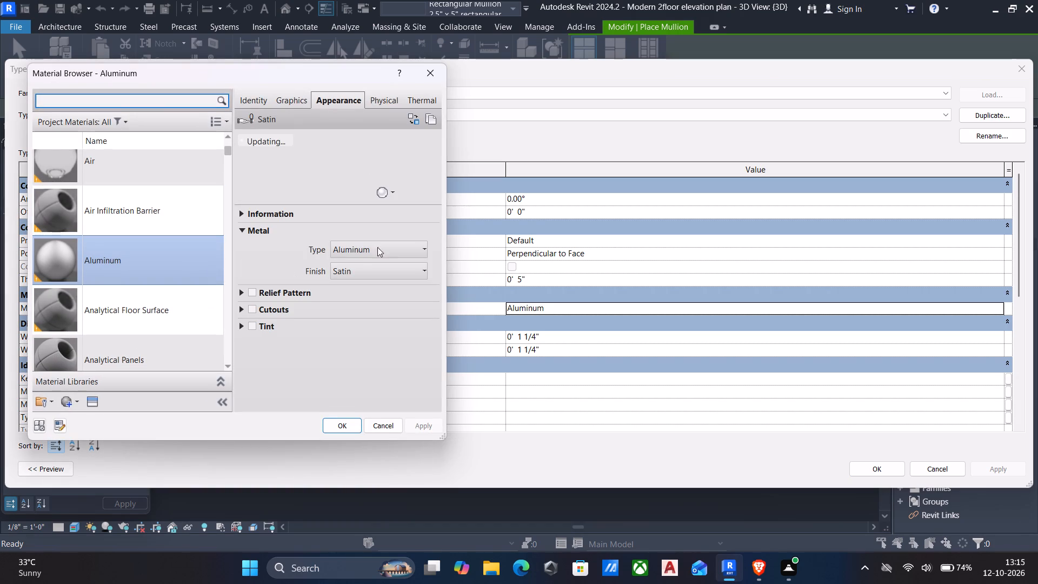
pyautogui.click(68, 408)
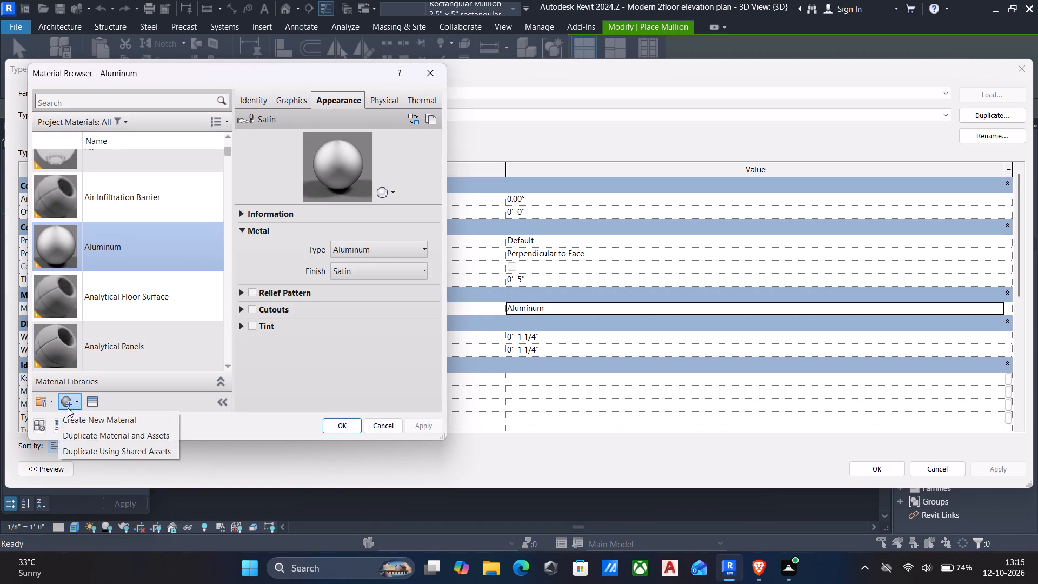
pyautogui.click(83, 419)
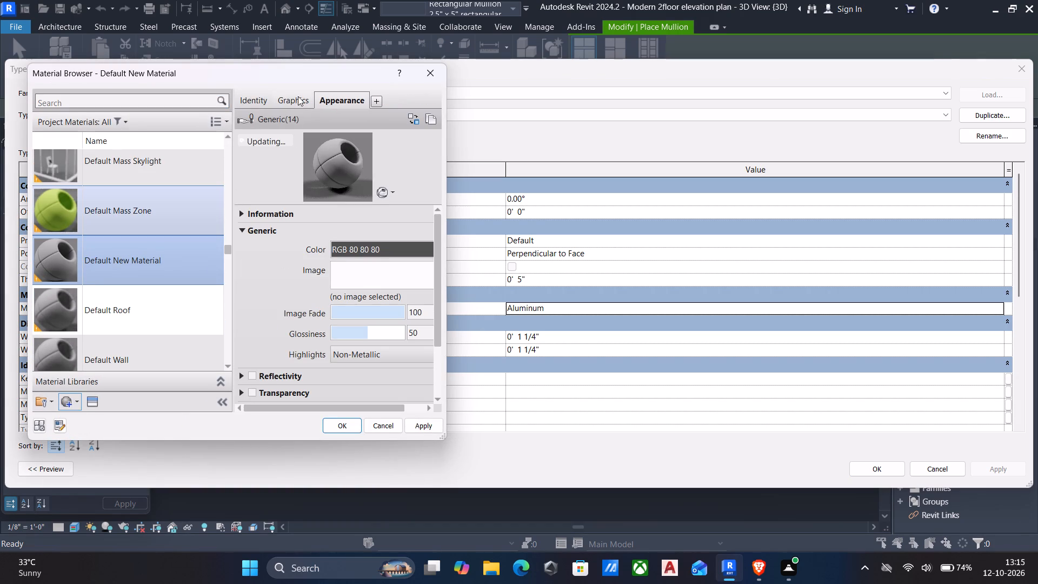
pyautogui.click(254, 99)
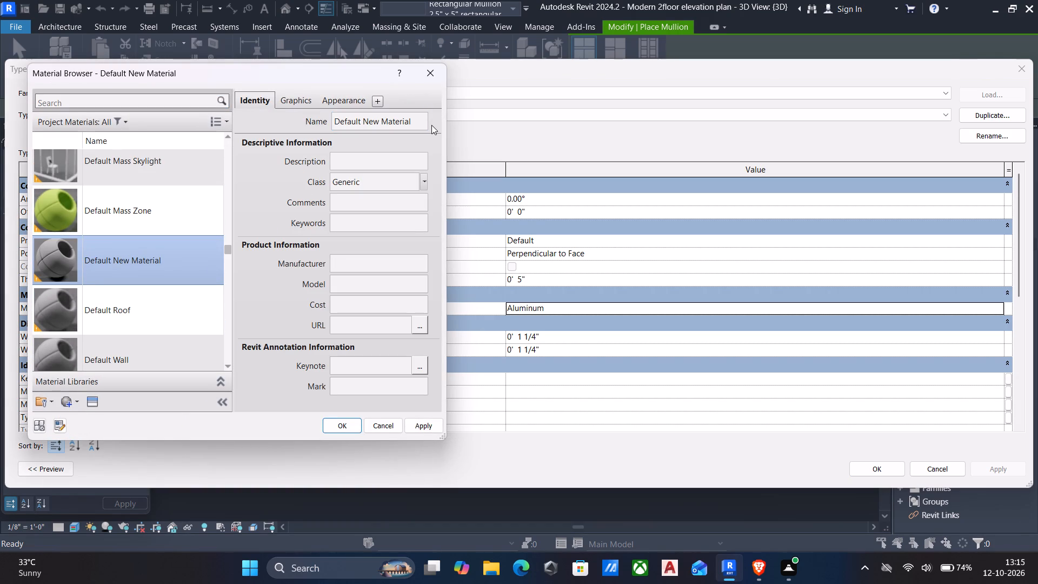
pyautogui.click(421, 123)
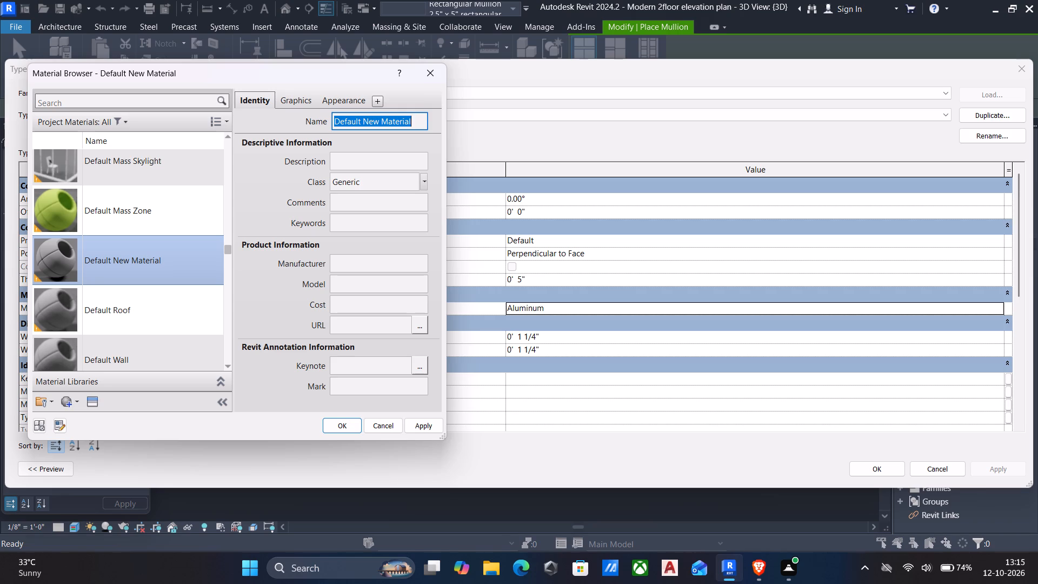
pyautogui.write('mulions')
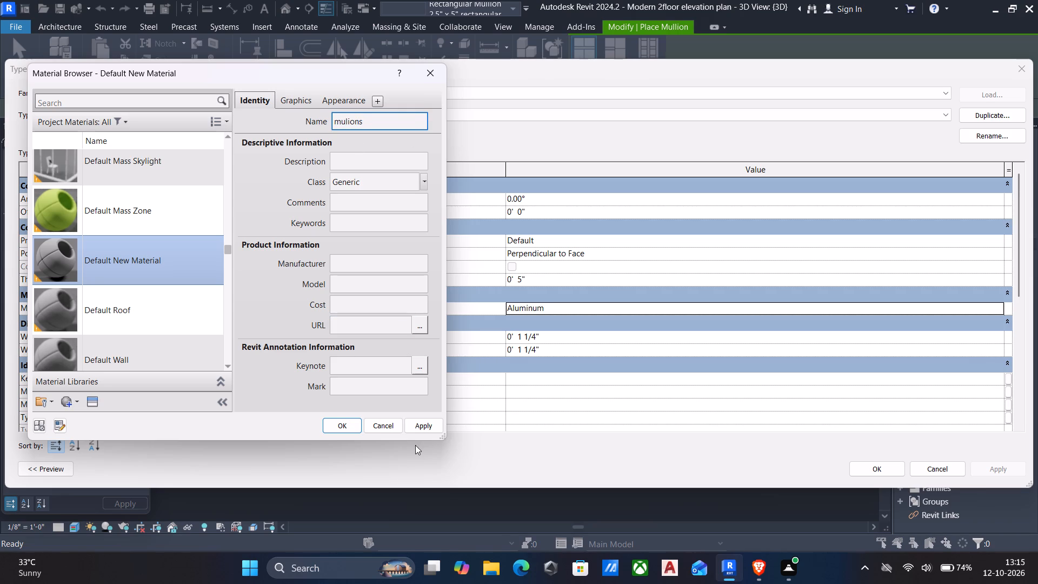
pyautogui.click(418, 421)
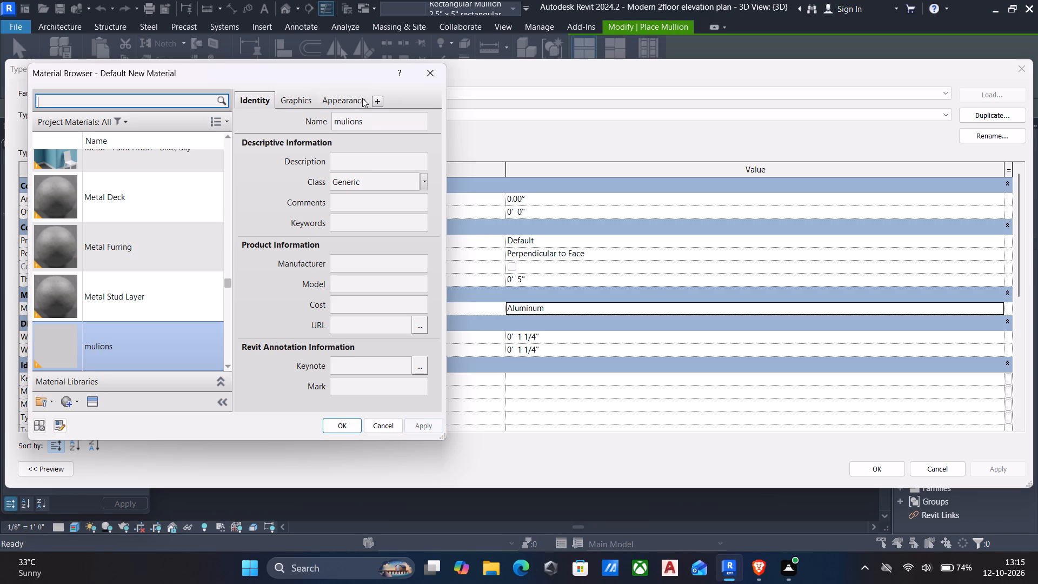
# Give the mulions material the solid dark Bronze - Patina appearance from the Appearance Library's Metal category.
pyautogui.click(330, 97)
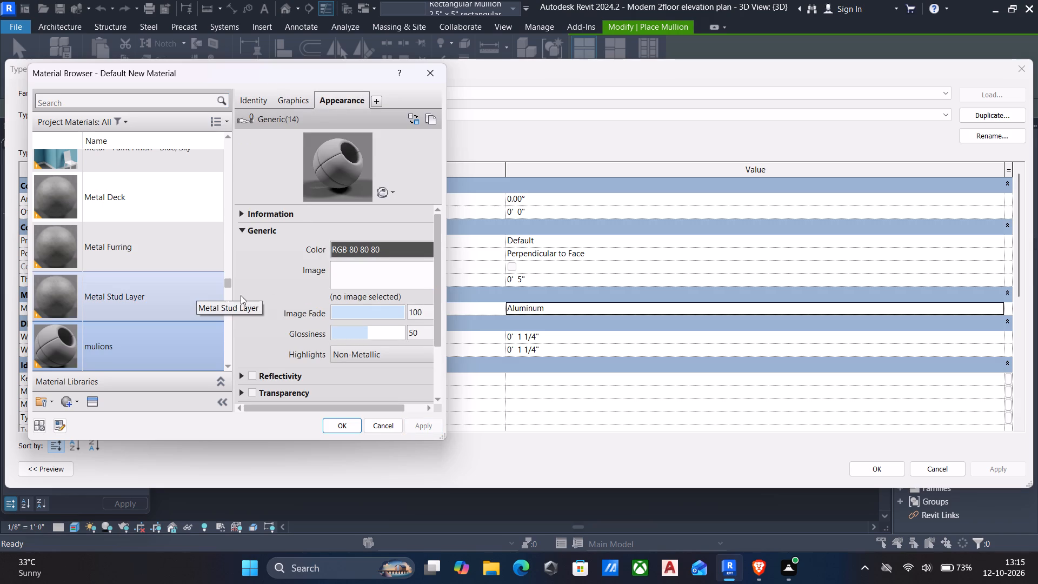
pyautogui.click(97, 404)
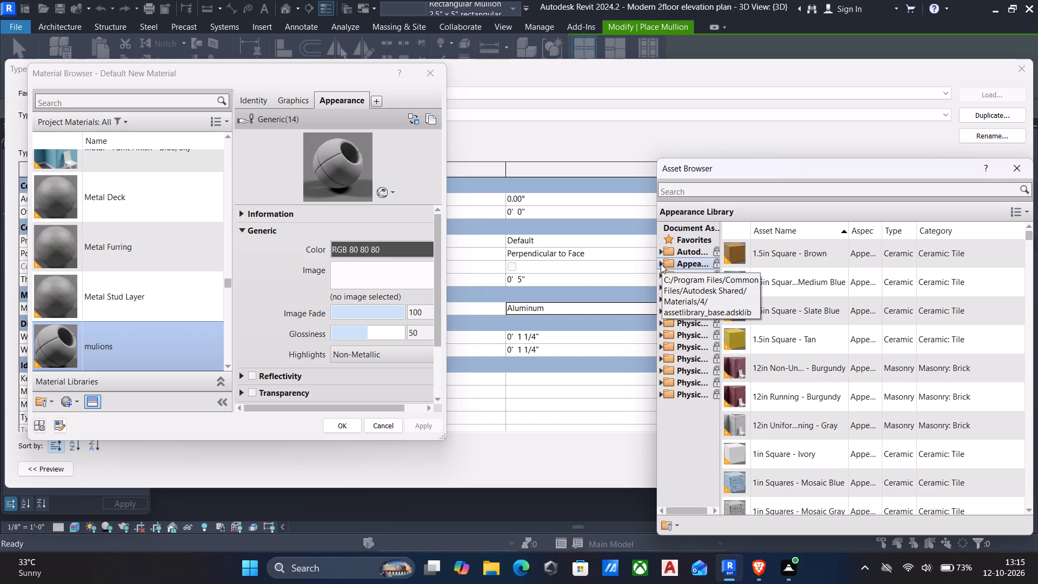
pyautogui.click(661, 264)
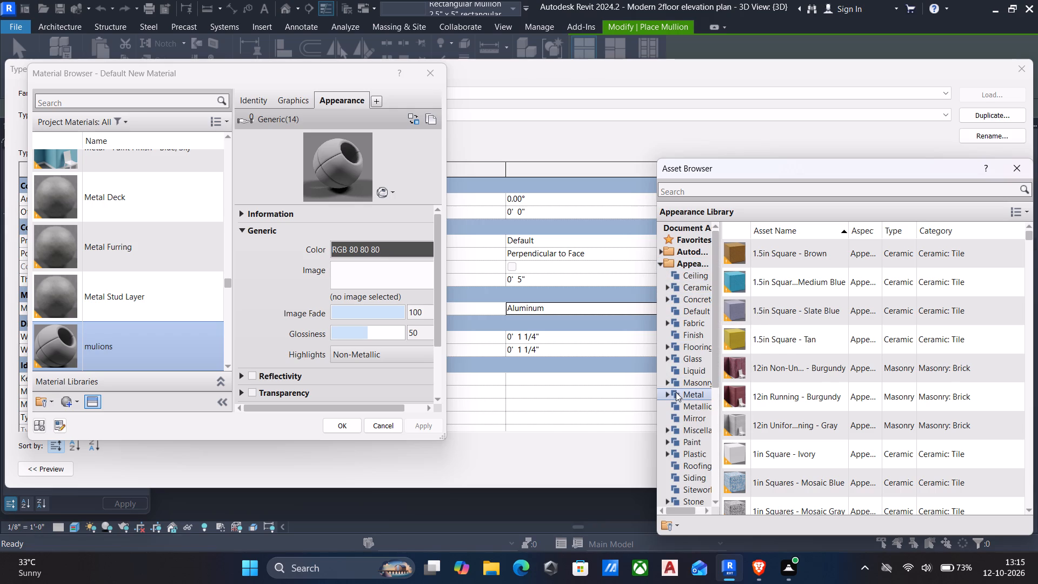
pyautogui.click(676, 392)
pyautogui.click(676, 392)
pyautogui.scroll(-6, 840, 364)
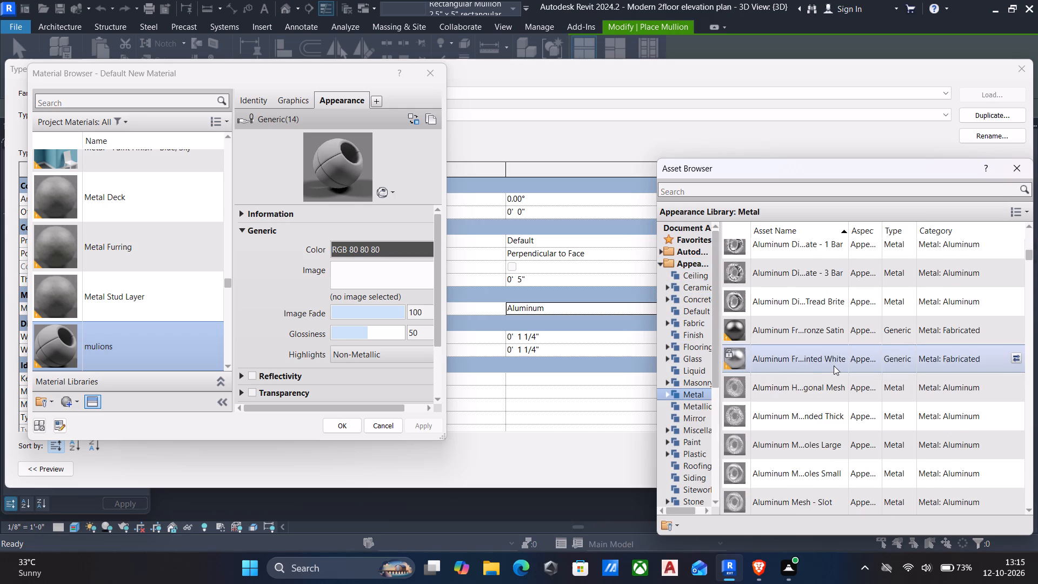
pyautogui.scroll(-13, 834, 366)
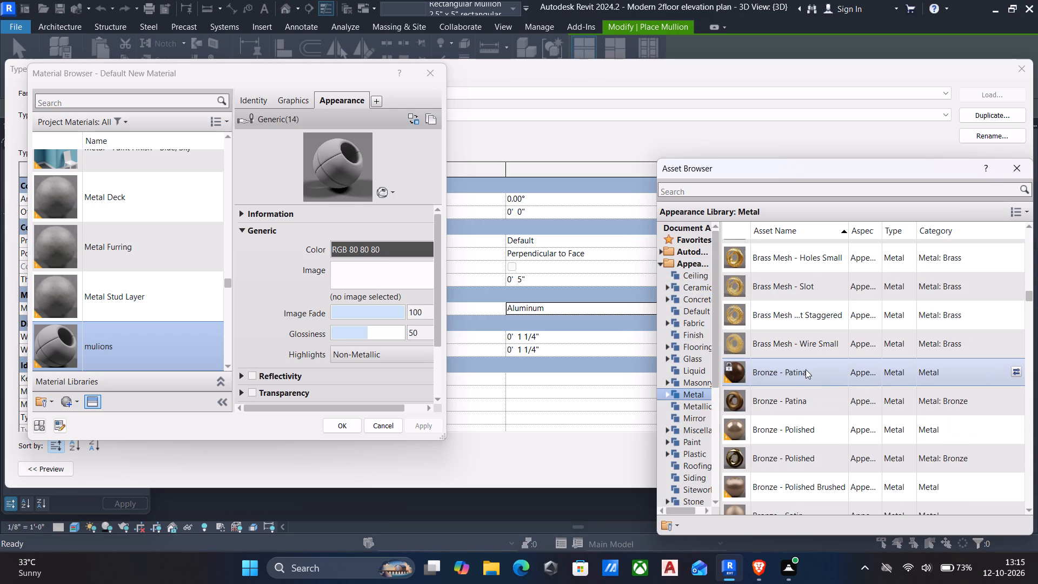
pyautogui.click(806, 369)
pyautogui.click(806, 369)
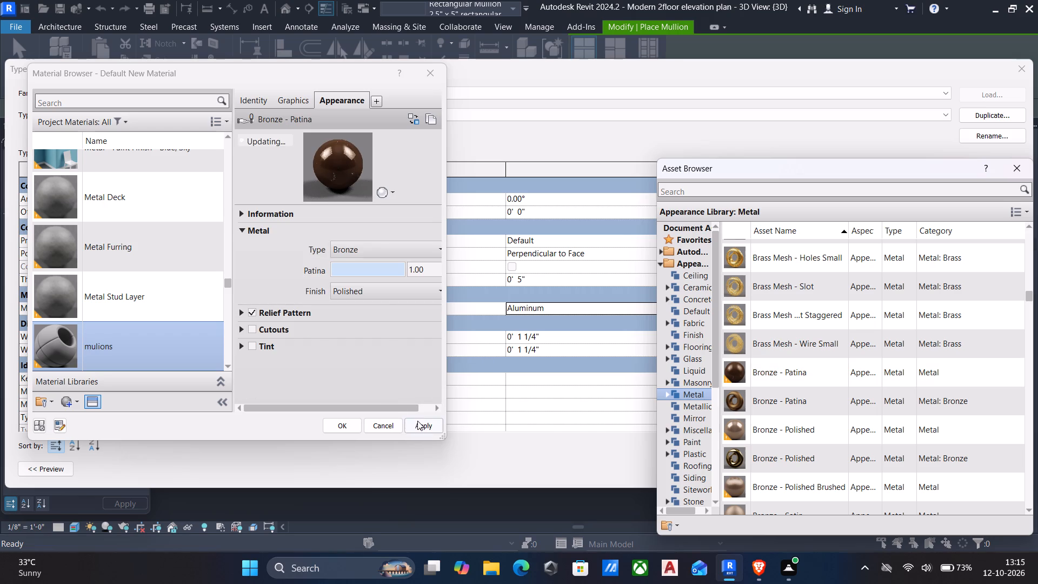
pyautogui.click(417, 421)
# Assign the mulions material to the 2.5" x 5" rectangular mullion type and leave mullion placement.
pyautogui.click(343, 423)
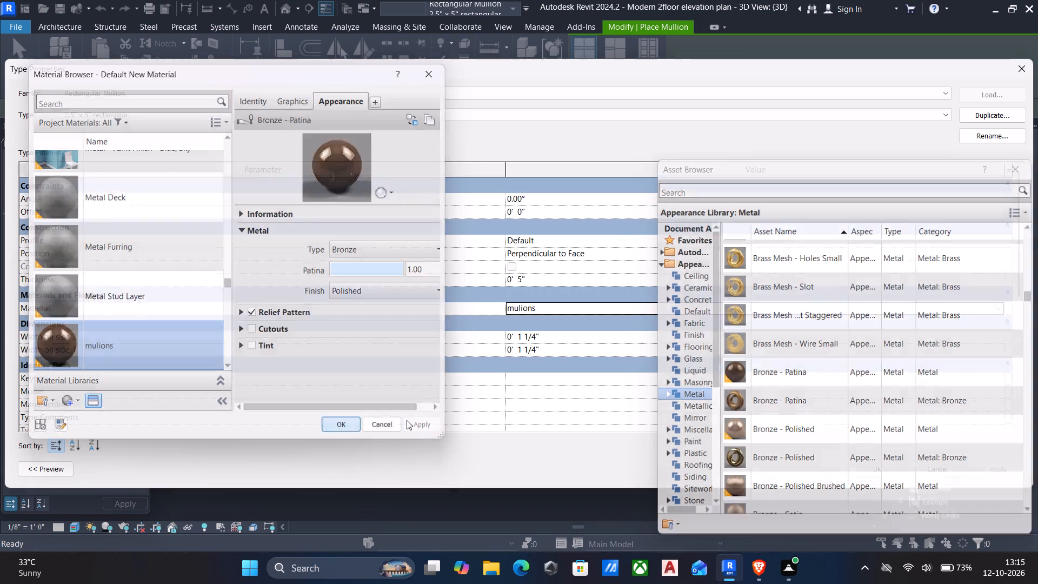
pyautogui.click(997, 469)
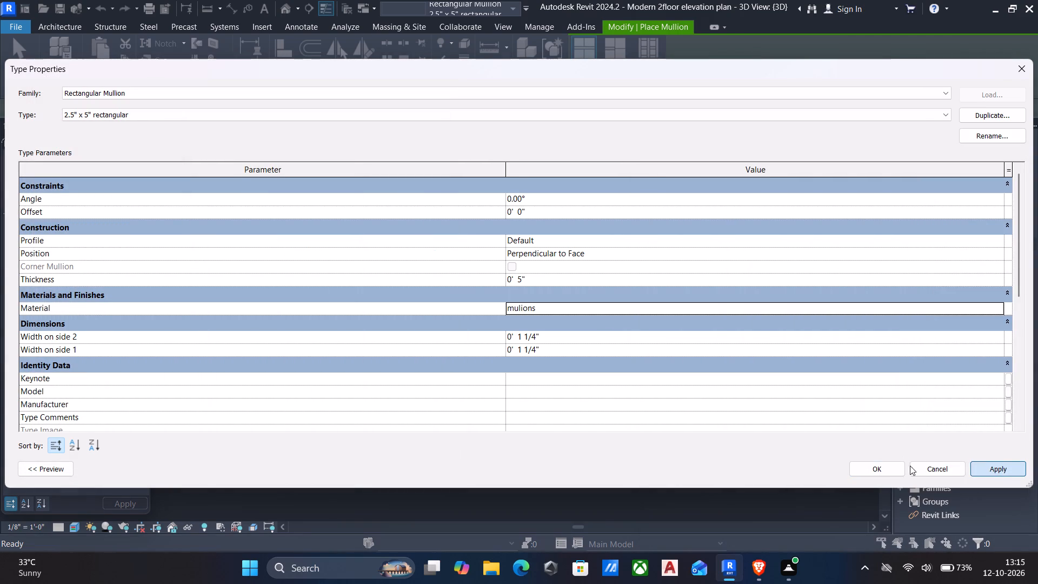
pyautogui.click(867, 464)
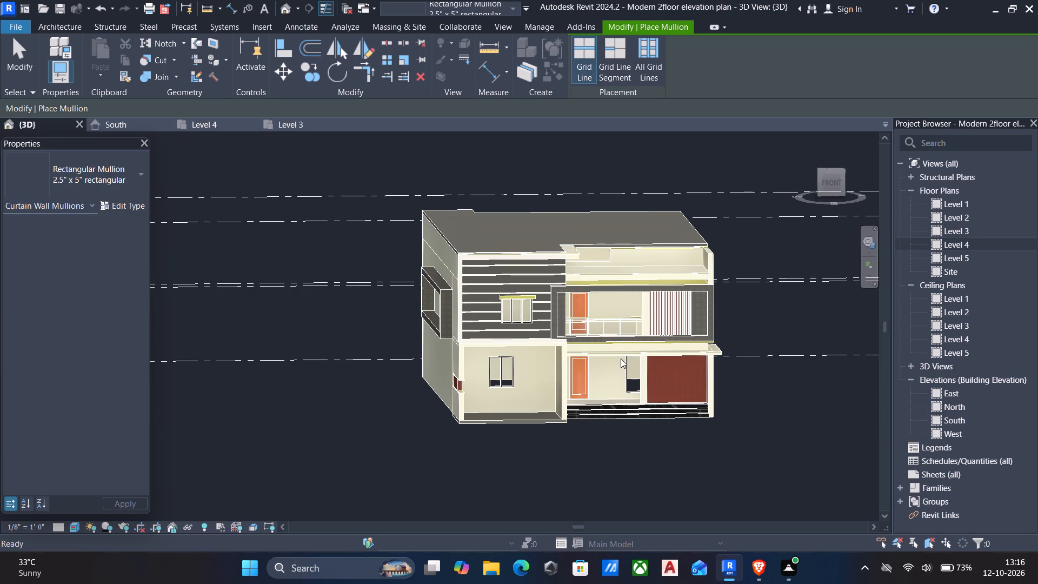
pyautogui.scroll(4, 619, 325)
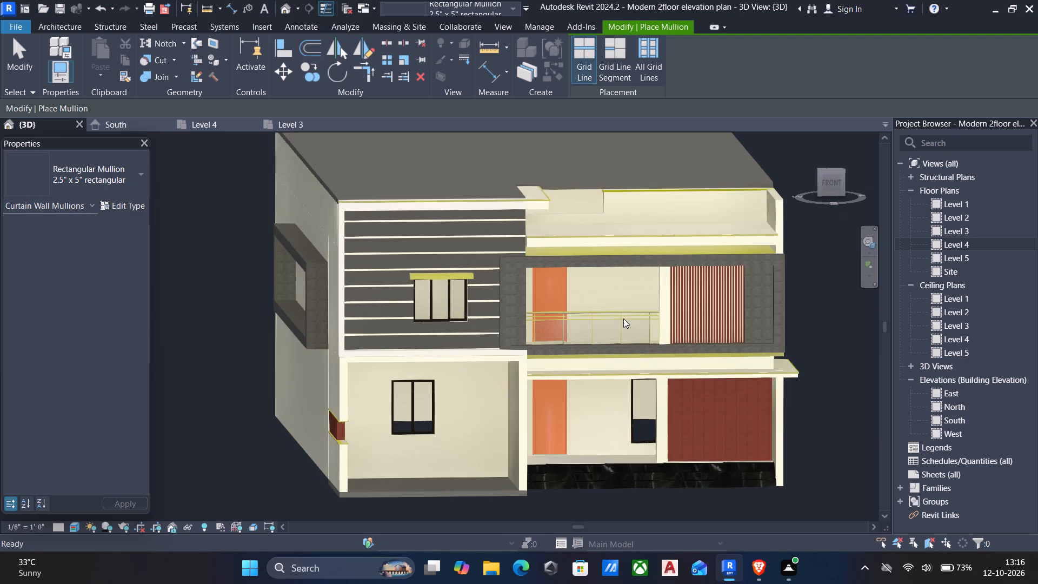
pyautogui.scroll(5, 623, 318)
pyautogui.click(556, 306)
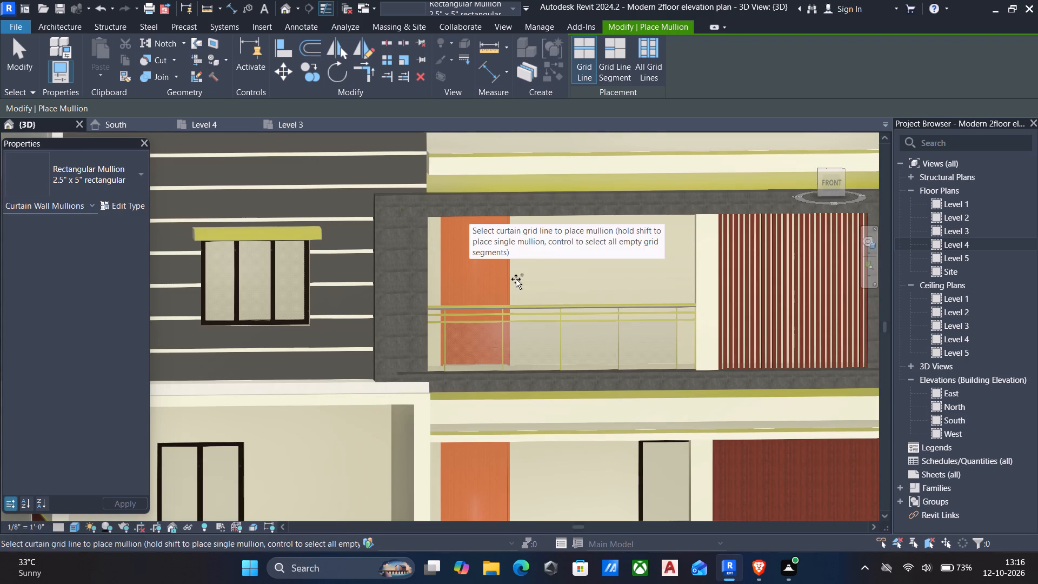
pyautogui.press('Escape')
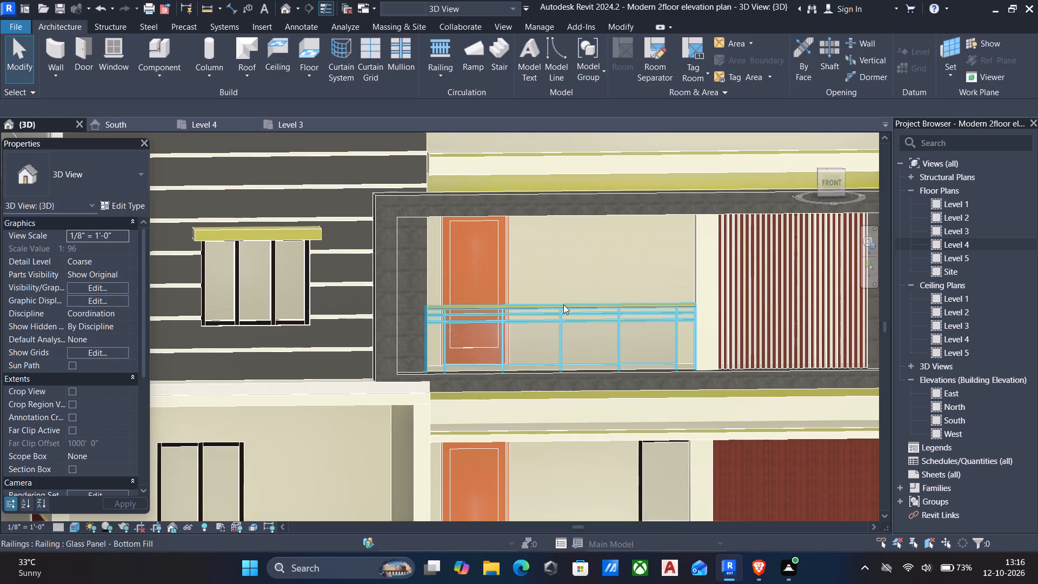
# Assign the mulions material to the Elliptical - 1 1/2" x 1 1/8" top rail type of the upper balcony's glass panel railing.
pyautogui.click(563, 304)
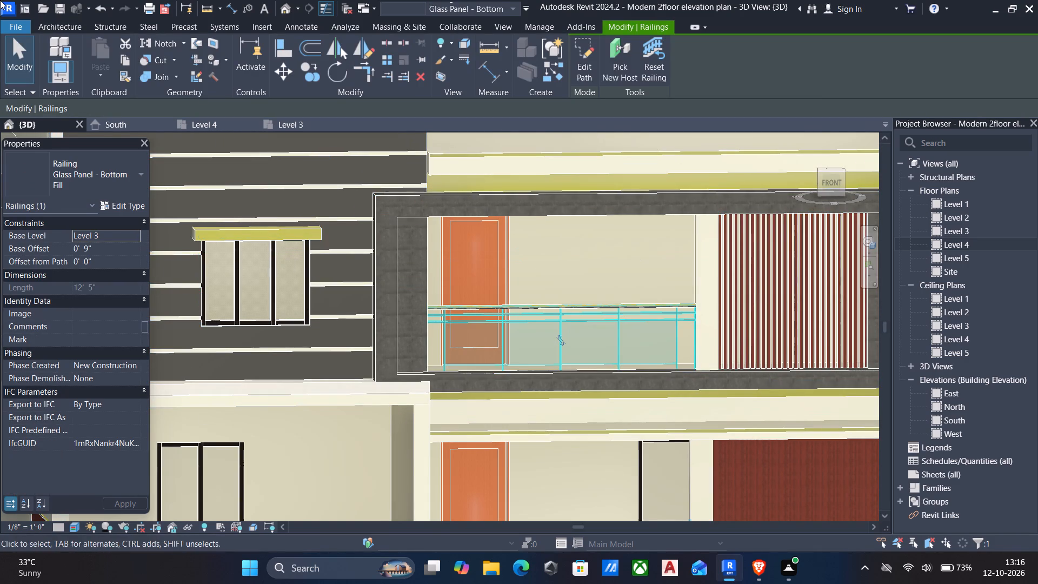
pyautogui.click(114, 208)
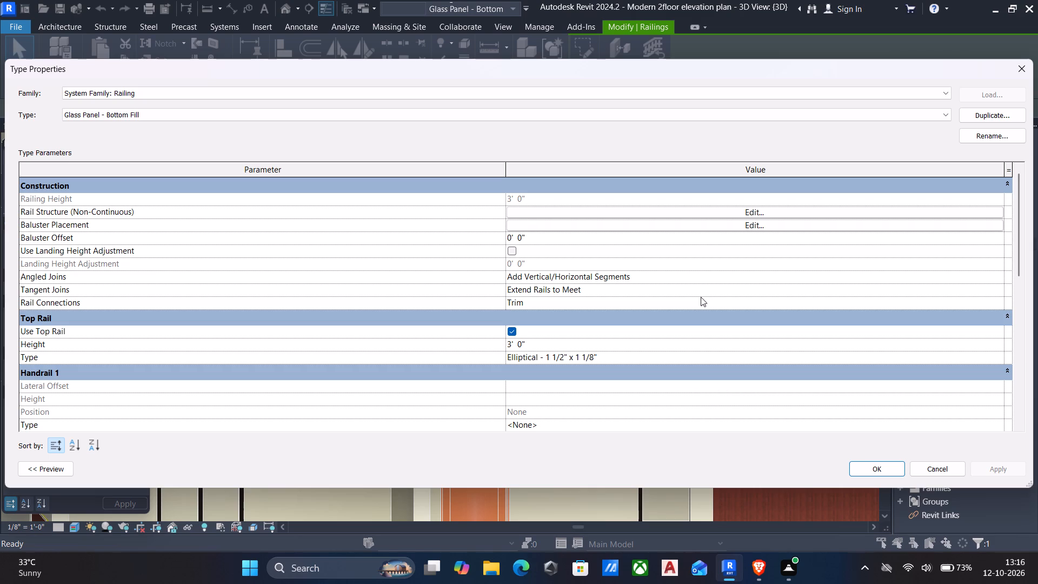
pyautogui.scroll(-5, 670, 257)
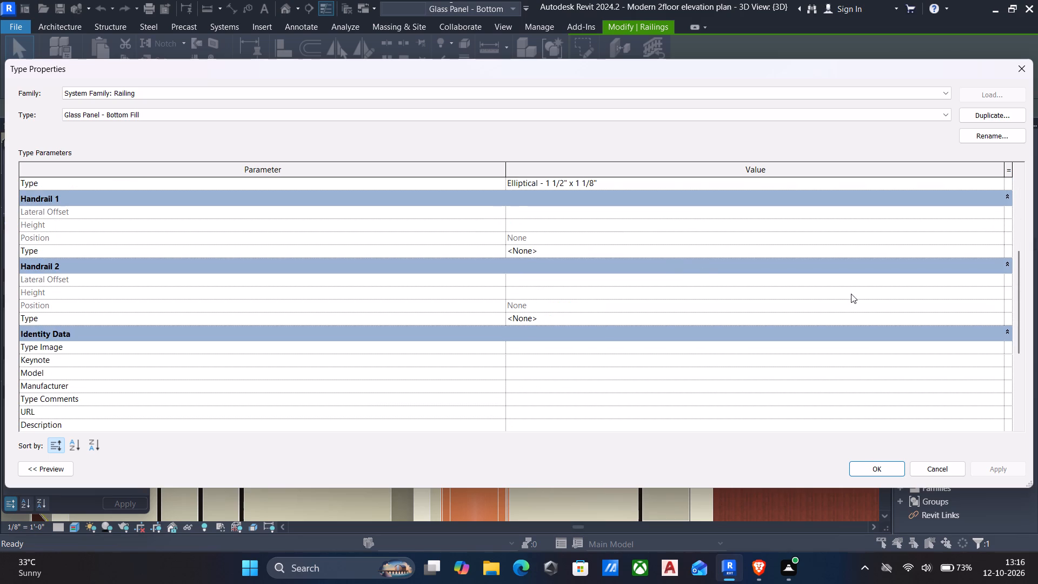
pyautogui.scroll(2, 906, 267)
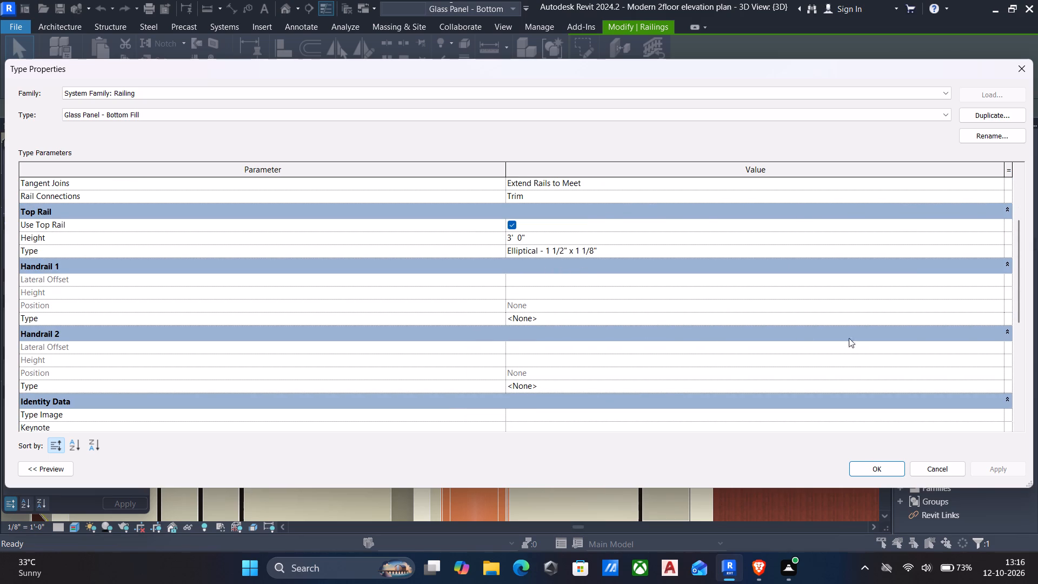
pyautogui.click(999, 256)
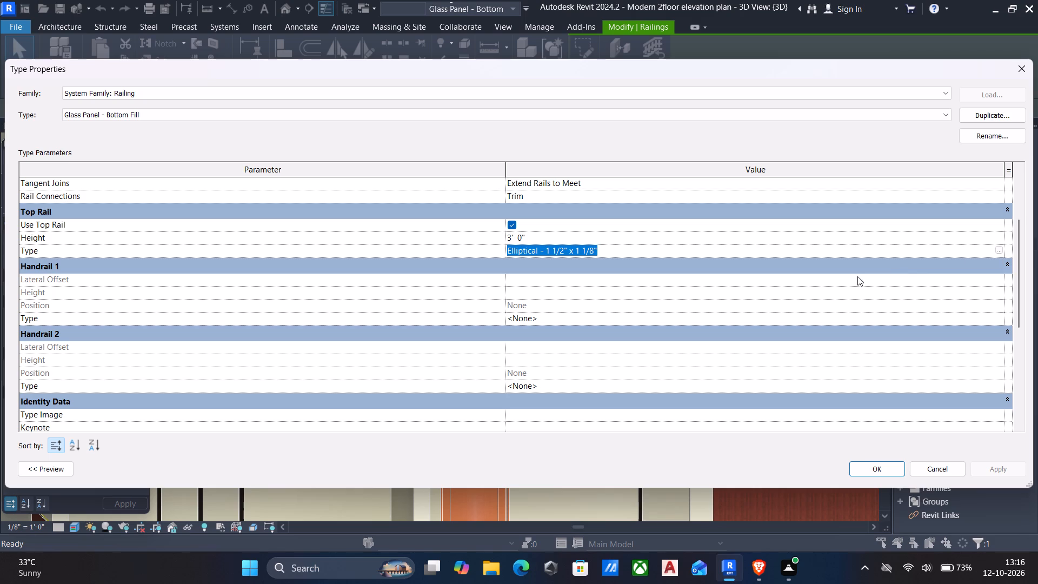
pyautogui.click(999, 250)
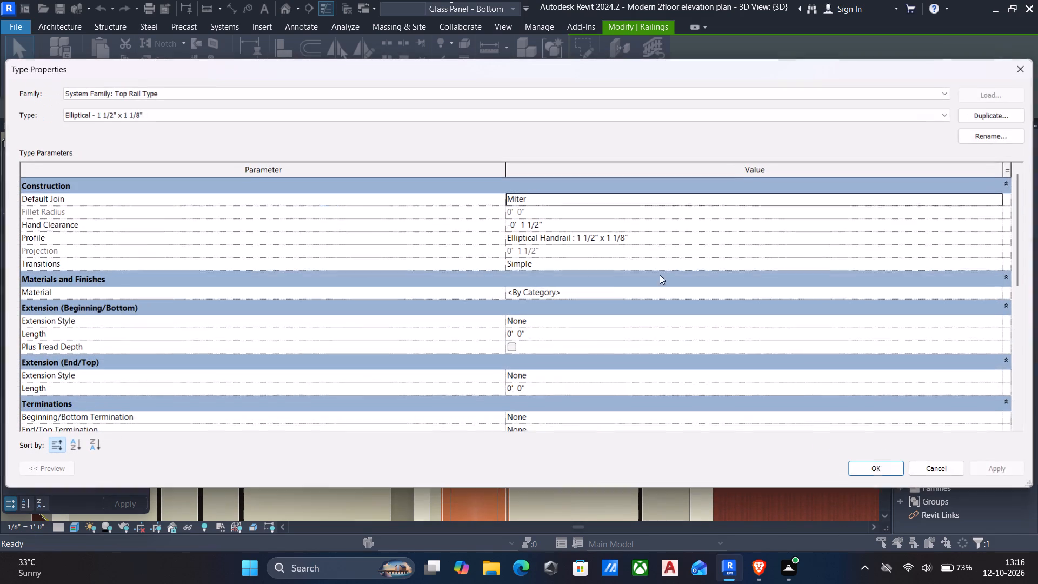
pyautogui.click(1001, 291)
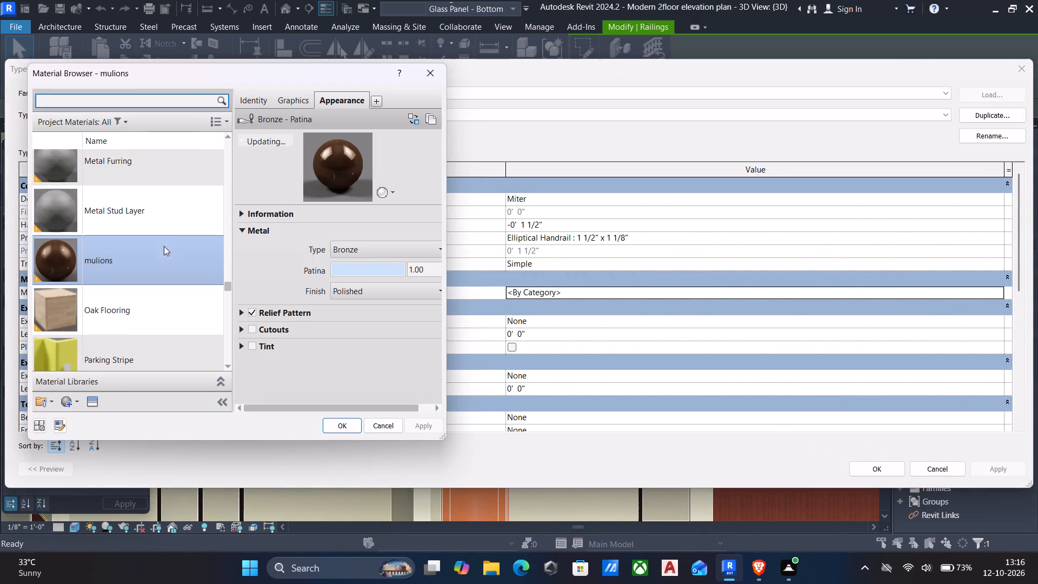
pyautogui.click(139, 251)
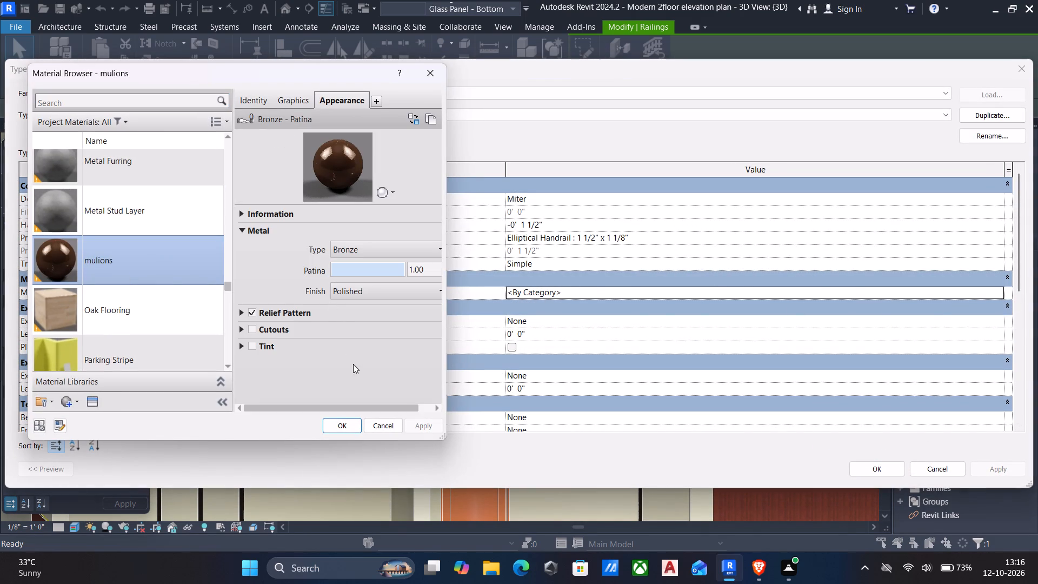
pyautogui.click(337, 421)
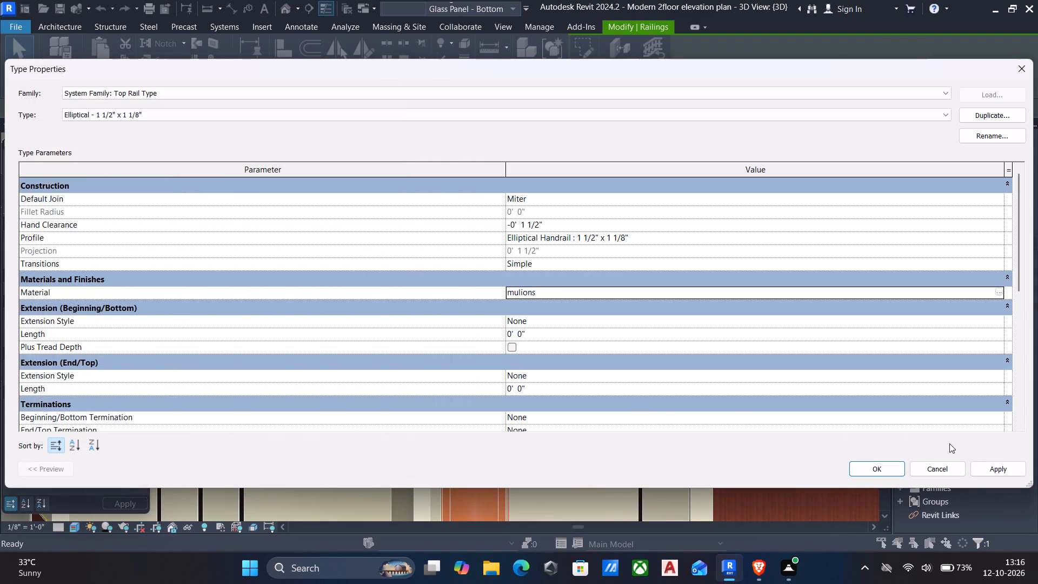
pyautogui.click(1000, 472)
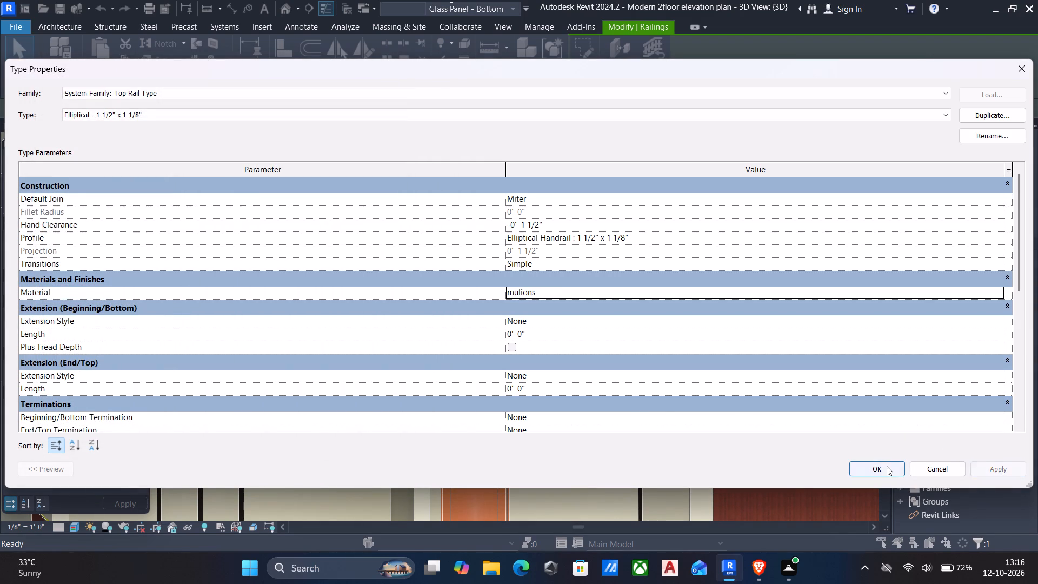
pyautogui.click(884, 466)
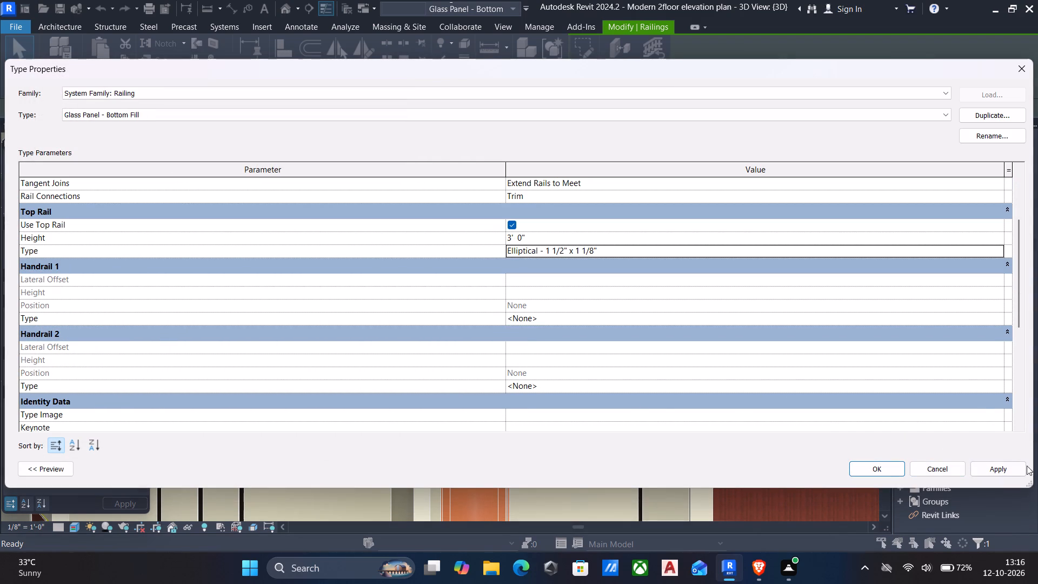
pyautogui.click(1015, 464)
pyautogui.click(880, 463)
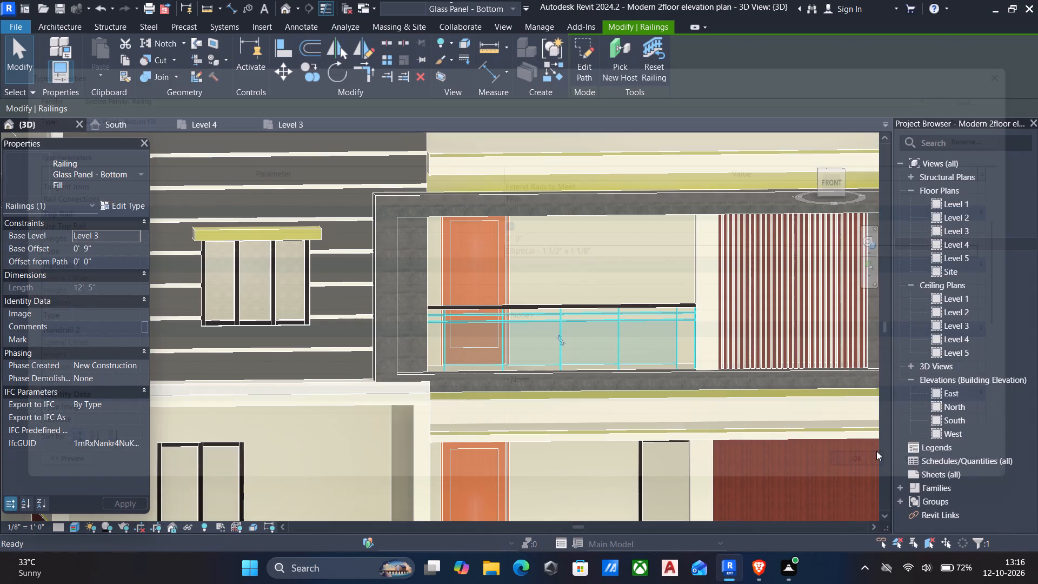
pyautogui.scroll(-3, 736, 375)
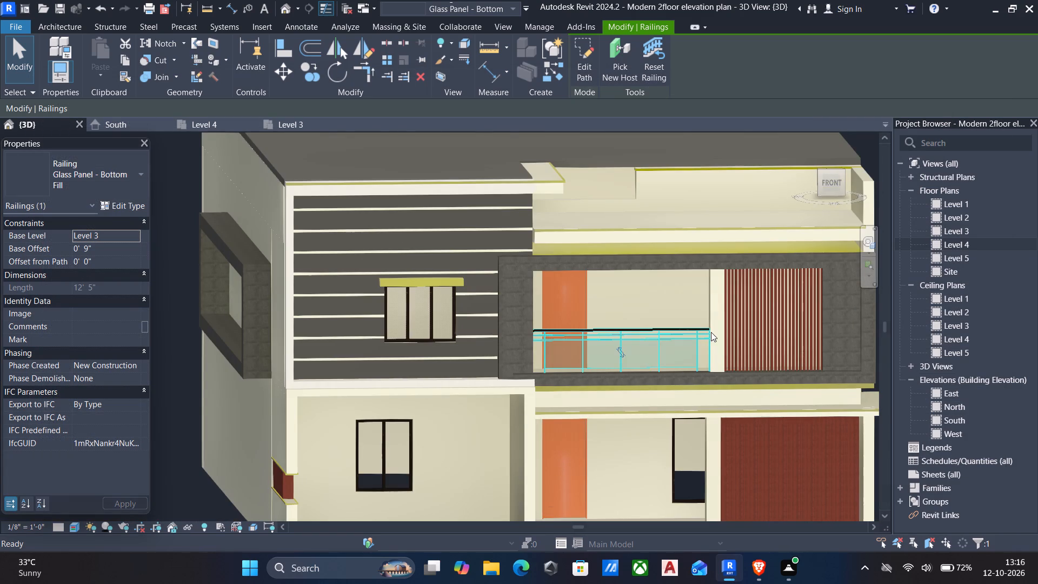
# Examine the finished house's facade and the projecting frame on its side wall, up close and from an angled overall view.
pyautogui.scroll(-4, 711, 330)
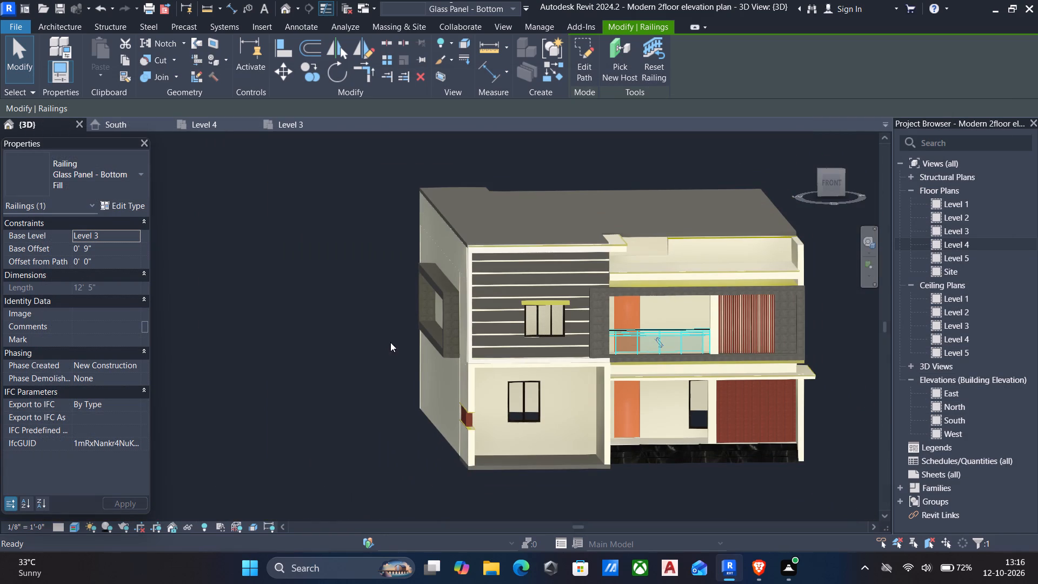
pyautogui.scroll(5, 426, 304)
pyautogui.scroll(5, 538, 347)
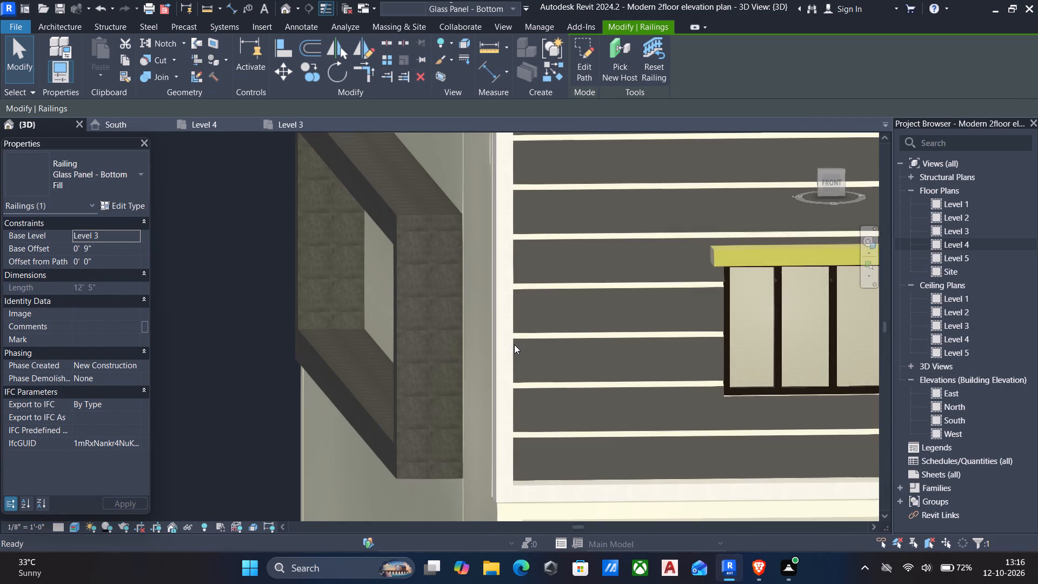
pyautogui.scroll(9, 394, 295)
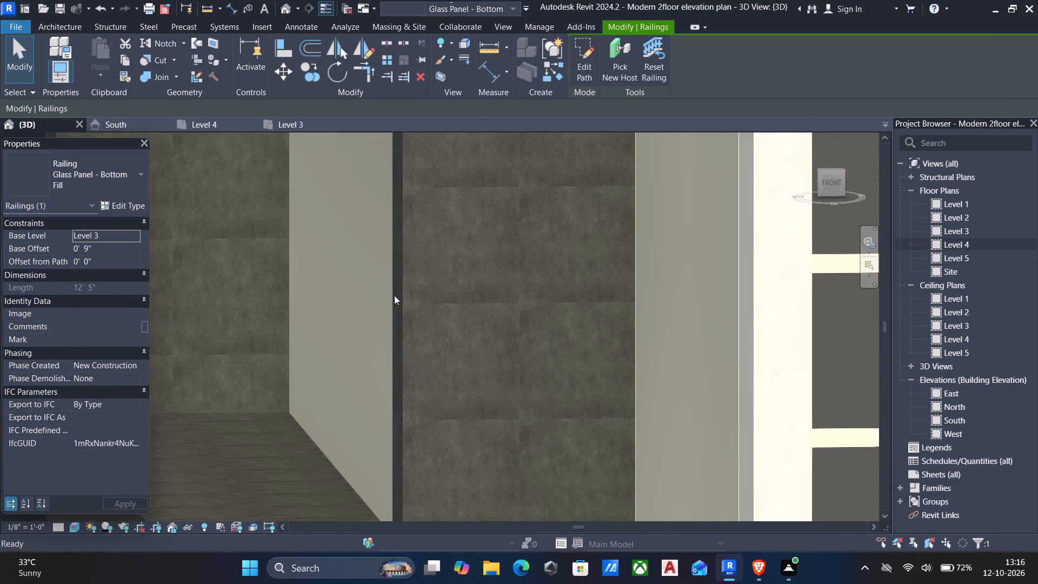
pyautogui.scroll(2, 394, 295)
pyautogui.scroll(-9, 394, 295)
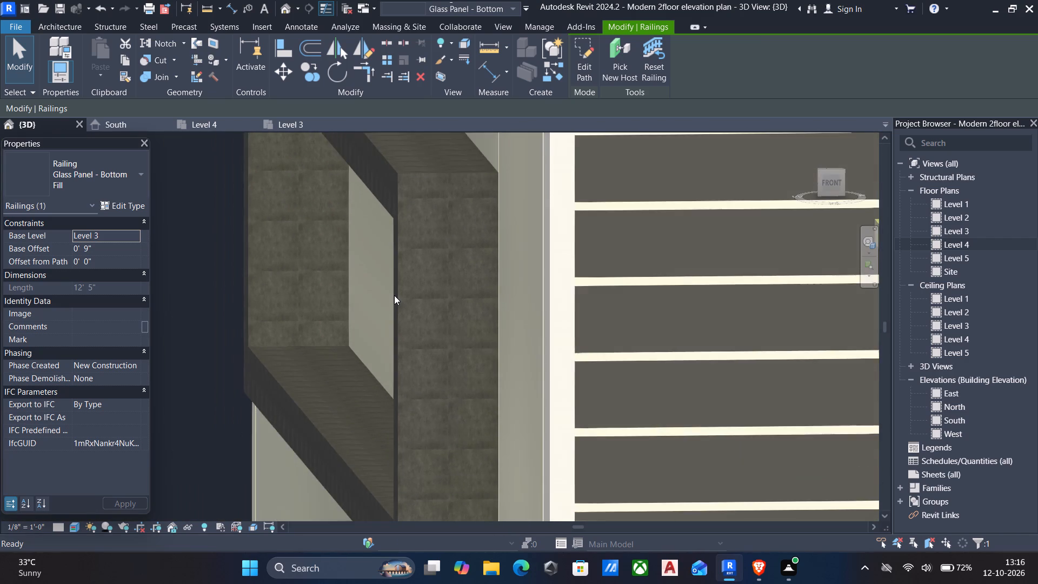
pyautogui.scroll(-14, 394, 295)
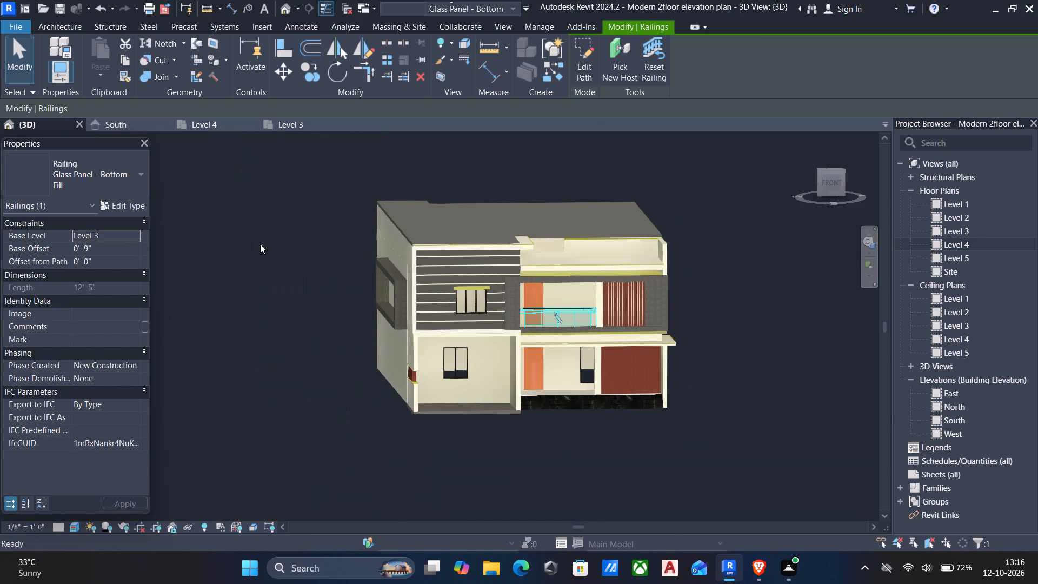
pyautogui.keyDown('shift'); pyautogui.moveTo(260, 244); pyautogui.dragTo(304, 245, button='middle'); pyautogui.keyUp('shift')
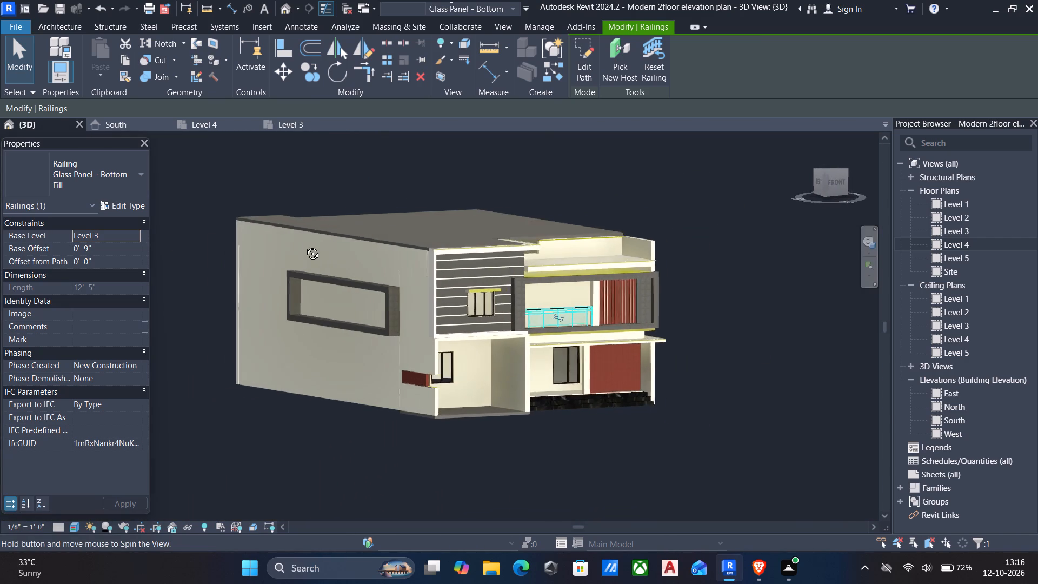
pyautogui.keyDown('shift'); pyautogui.moveTo(304, 245); pyautogui.dragTo(292, 259, button='middle'); pyautogui.keyUp('shift')
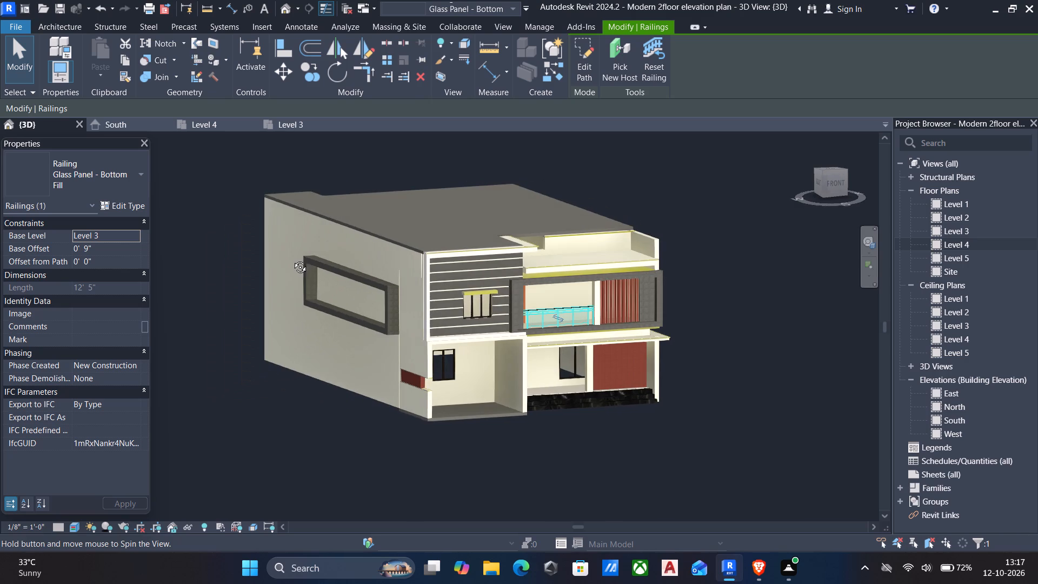
pyautogui.keyDown('shift'); pyautogui.moveTo(292, 259); pyautogui.dragTo(280, 263, button='middle'); pyautogui.keyUp('shift')
# Save the project.
pyautogui.hotkey('ctrl', 's')
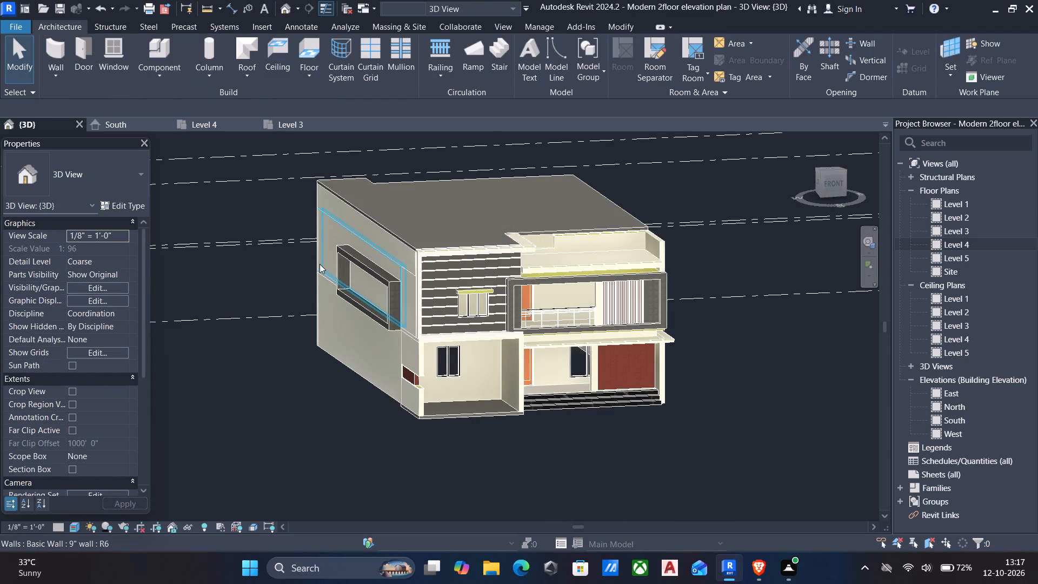
# Set the print range to the visible portion of the current window, preview the angled 3D view's printout and close the preview.
pyautogui.hotkey('ctrl', 'p')
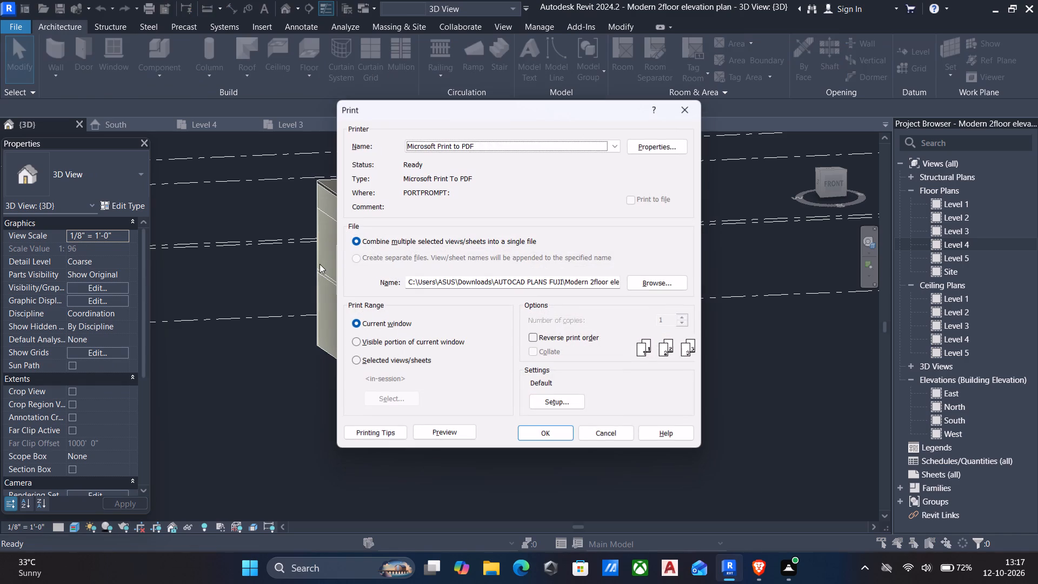
pyautogui.click(387, 345)
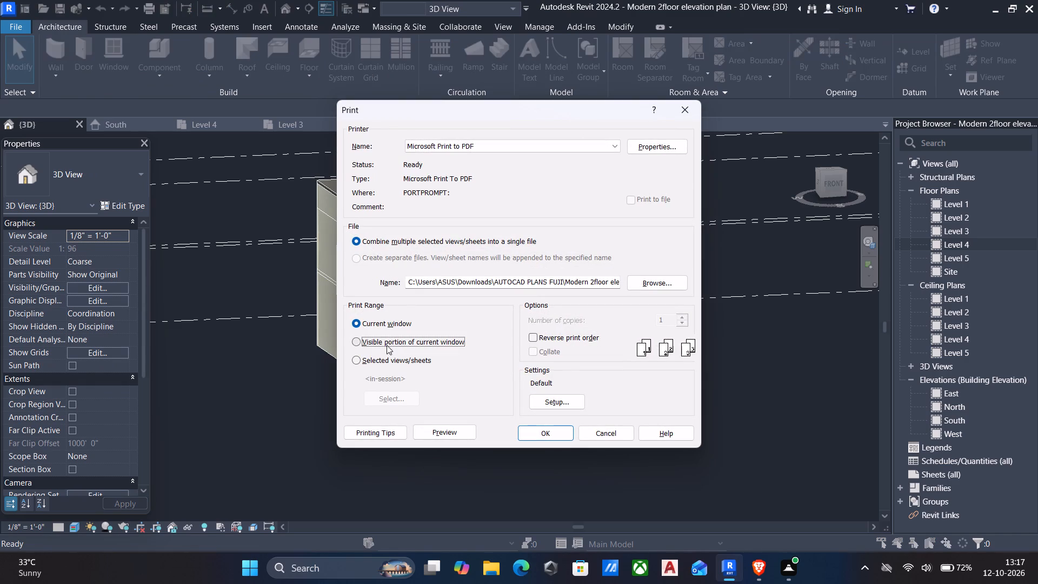
pyautogui.click(430, 429)
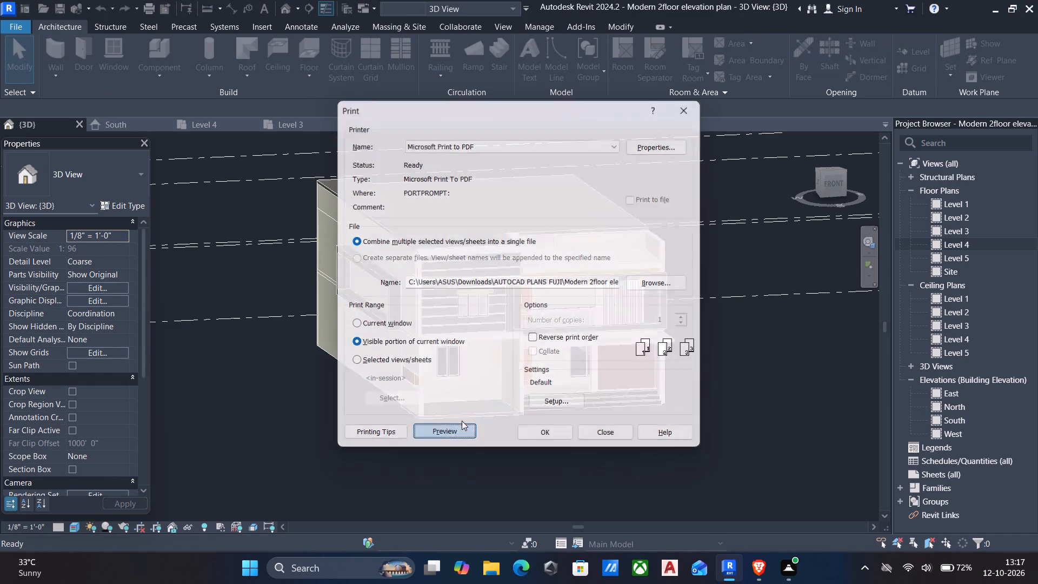
pyautogui.click(599, 317)
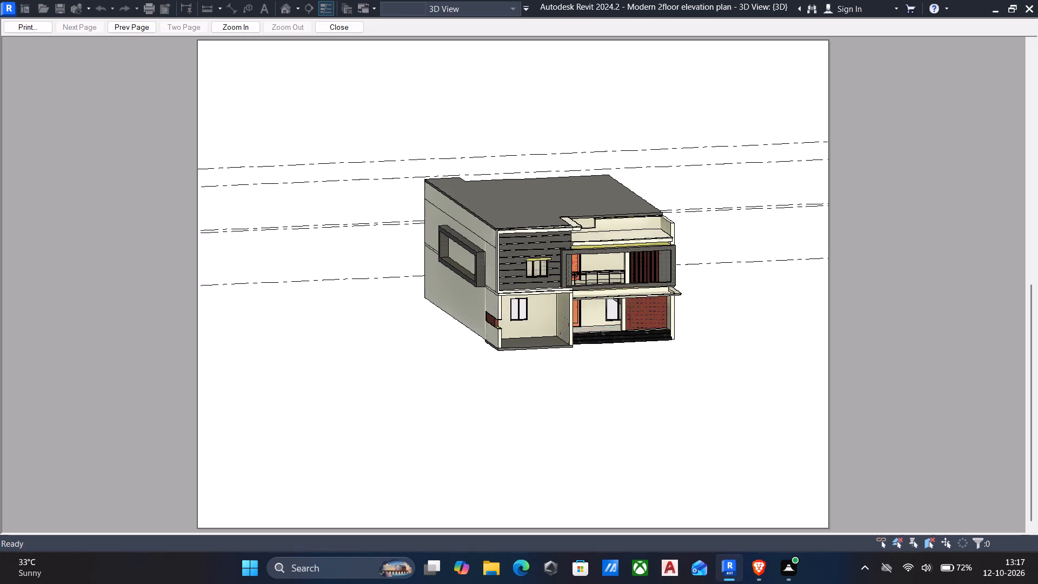
pyautogui.click(327, 24)
# Print the house's front 3D view with Microsoft Print to PDF, saving it as "house elevation 12" in the REVIT -PLANS folder.
pyautogui.scroll(4, 510, 245)
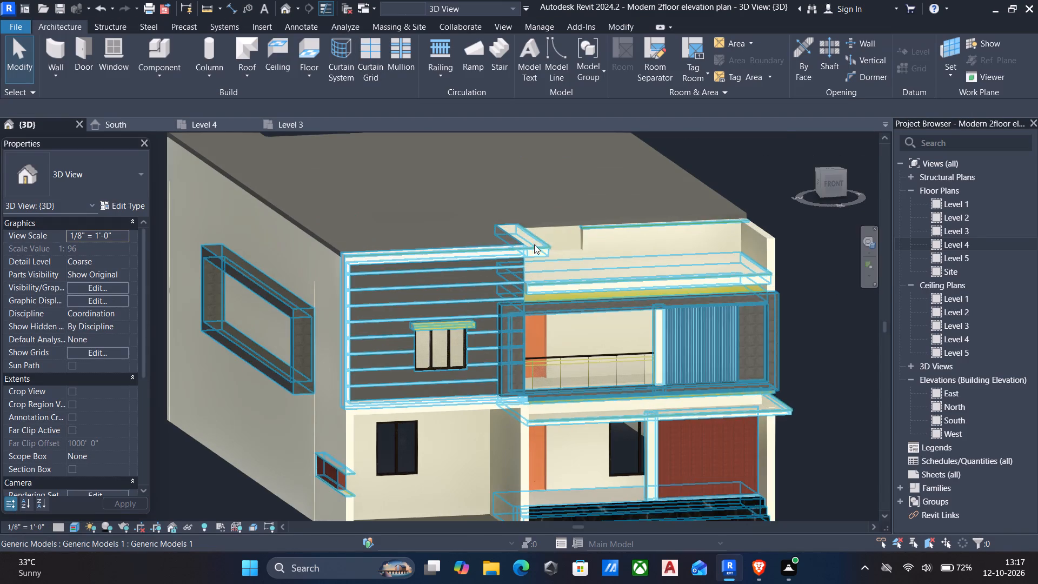
pyautogui.scroll(-1, 573, 256)
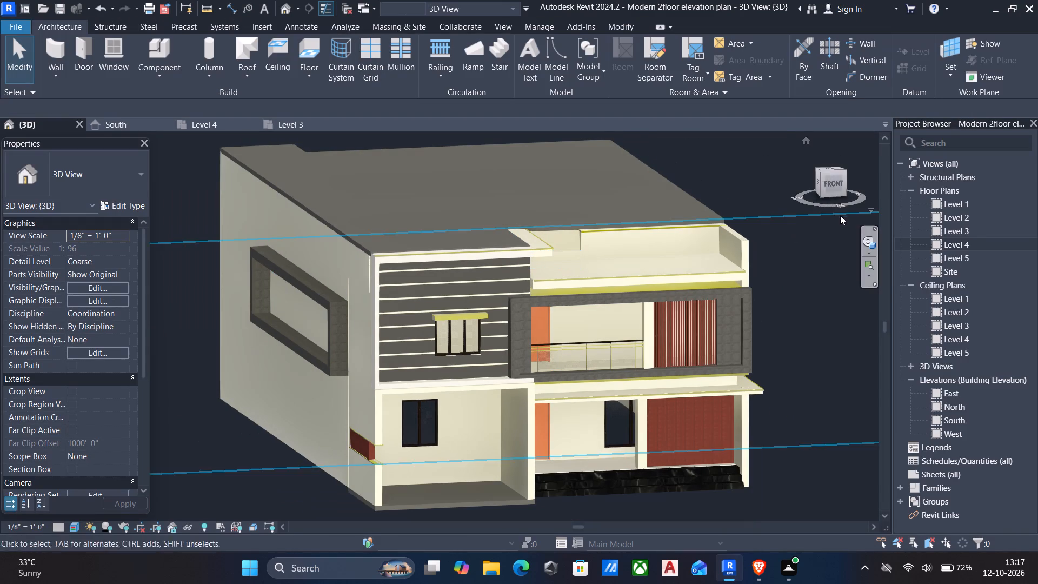
pyautogui.click(834, 184)
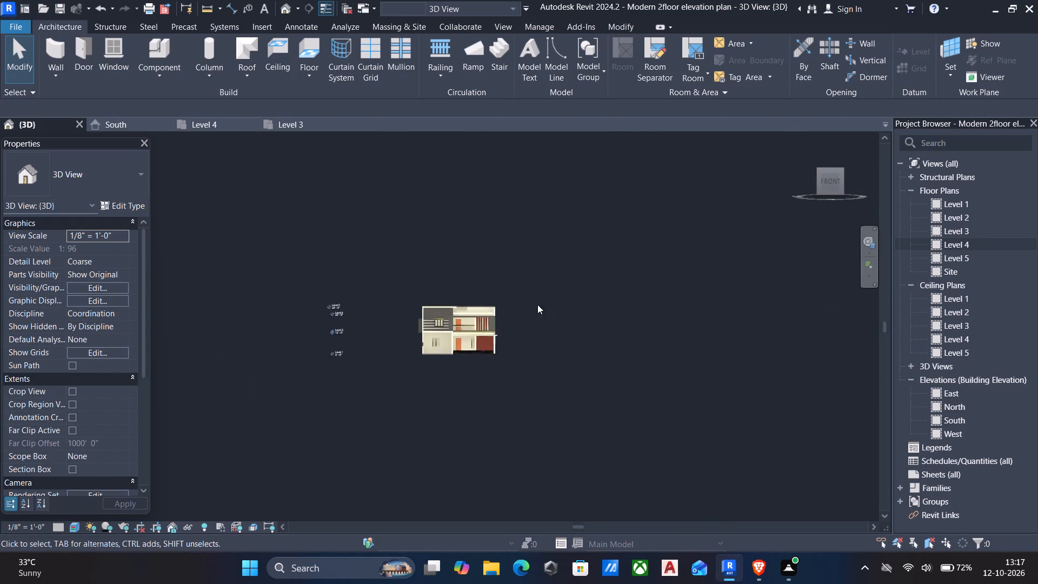
pyautogui.scroll(5, 421, 307)
pyautogui.scroll(5, 349, 311)
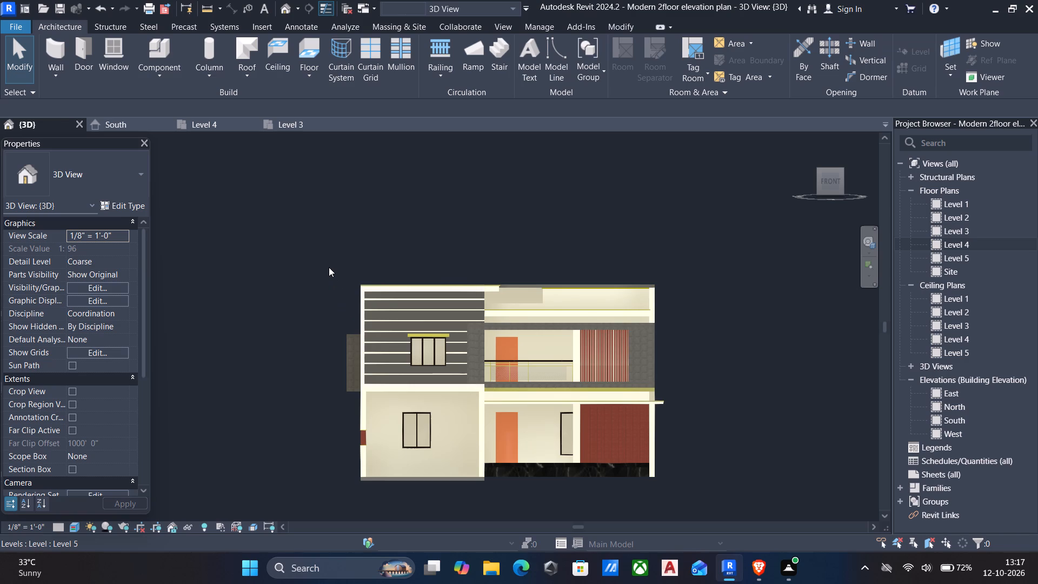
pyautogui.hotkey('ctrl', 'p')
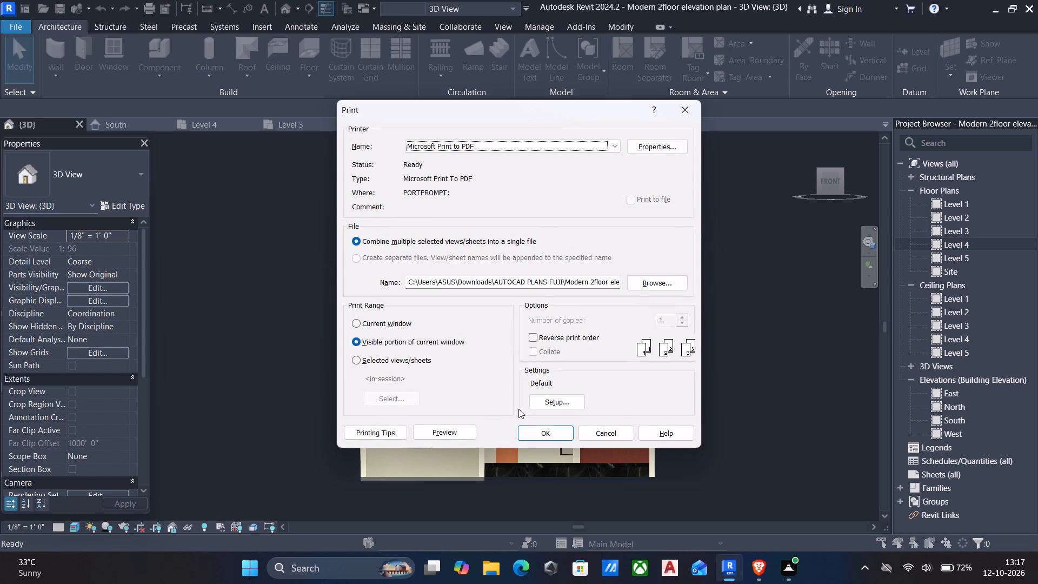
pyautogui.click(547, 434)
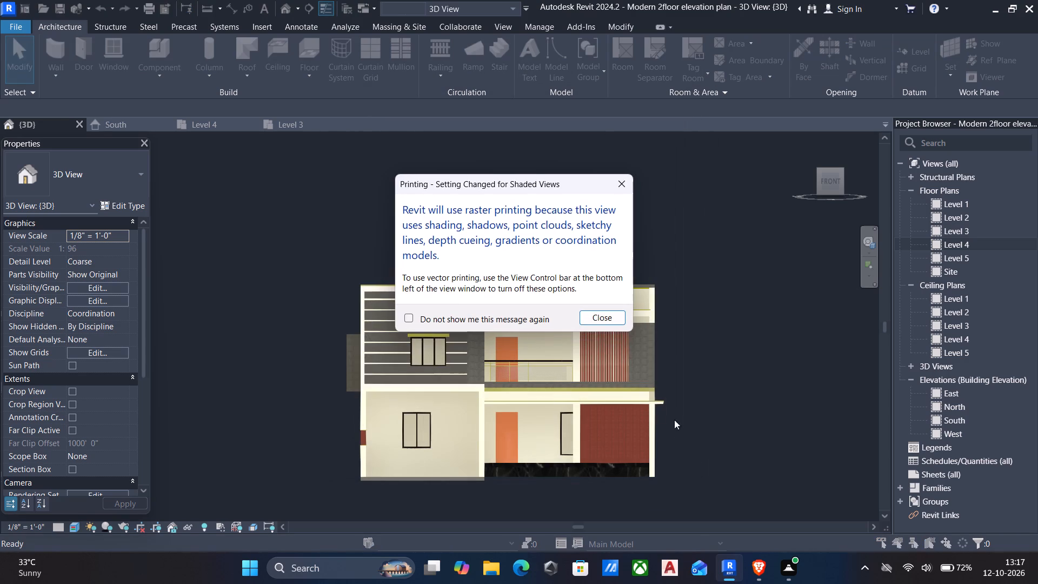
pyautogui.click(587, 320)
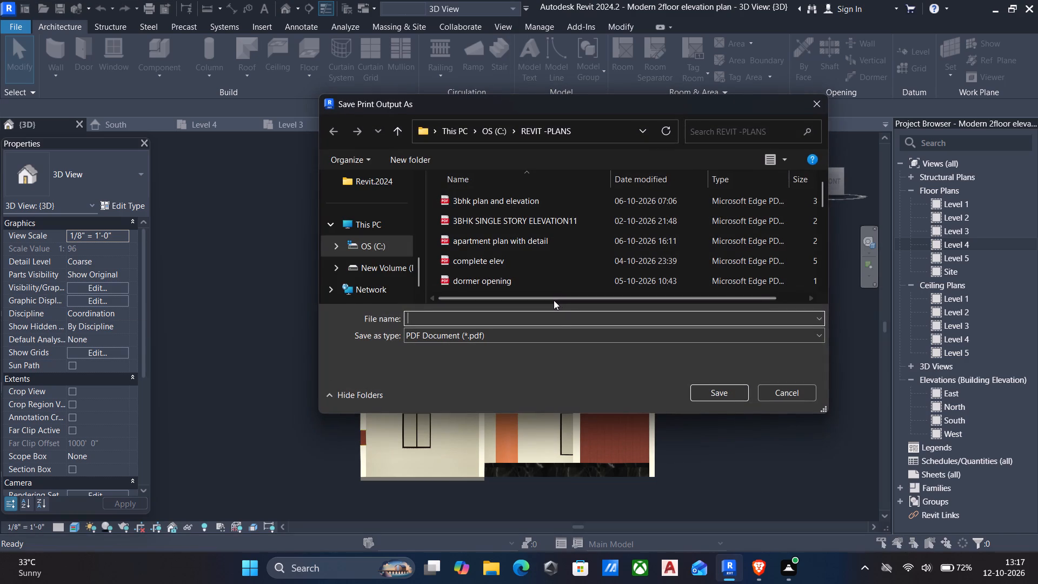
pyautogui.write('house elevation')
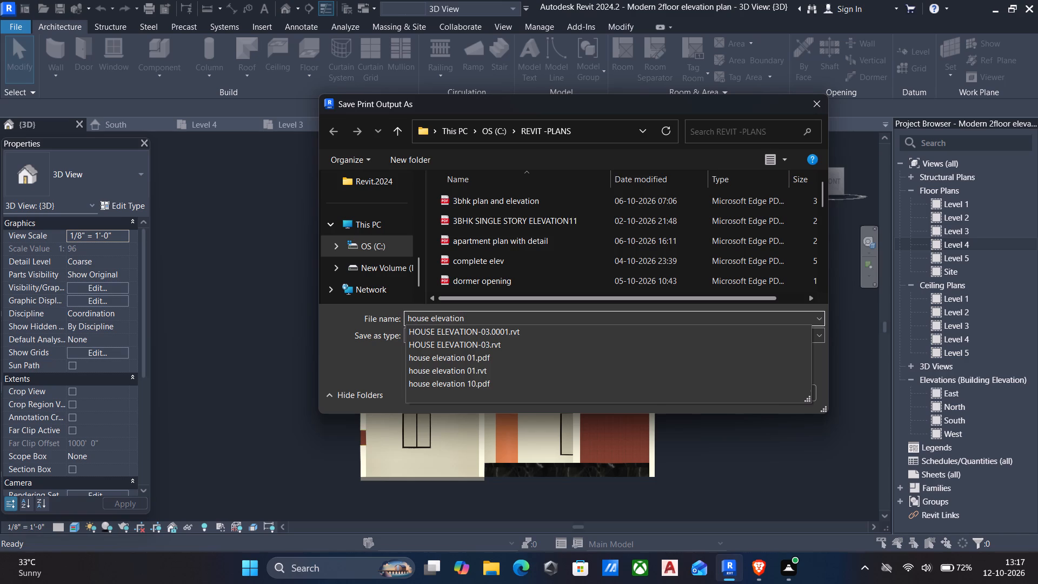
pyautogui.press('space')
pyautogui.write('12')
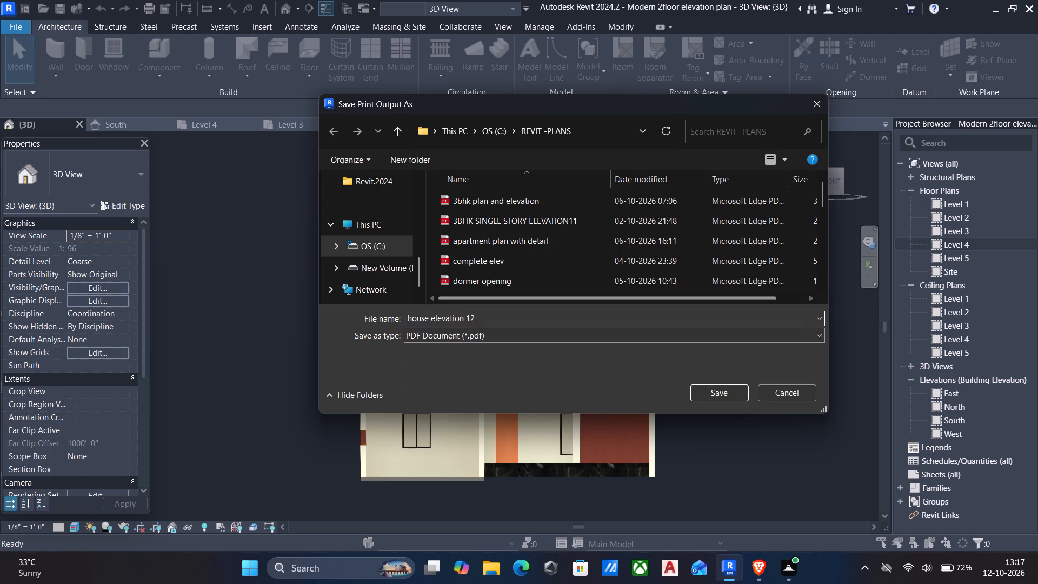
pyautogui.click(721, 391)
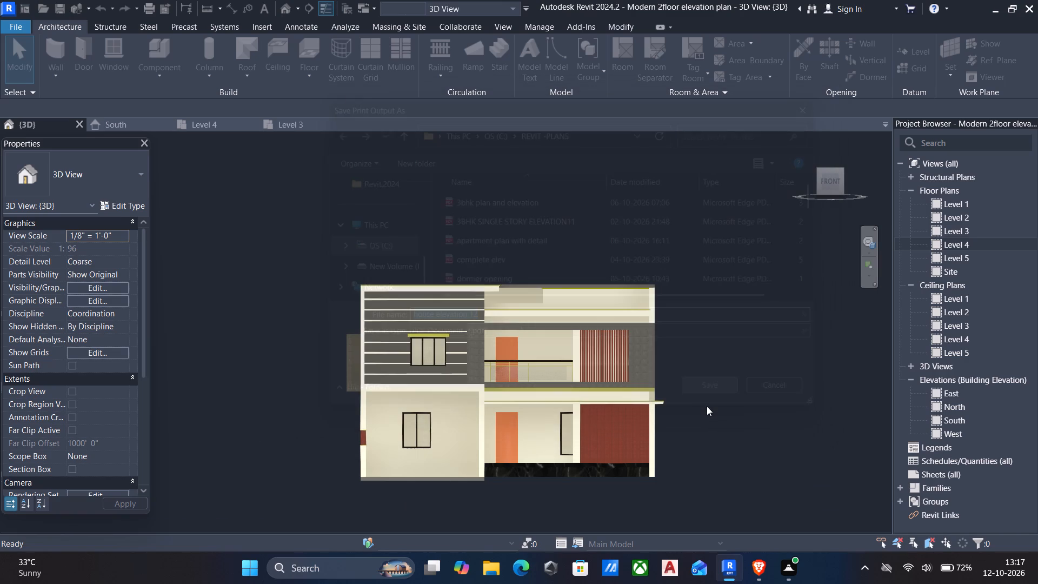